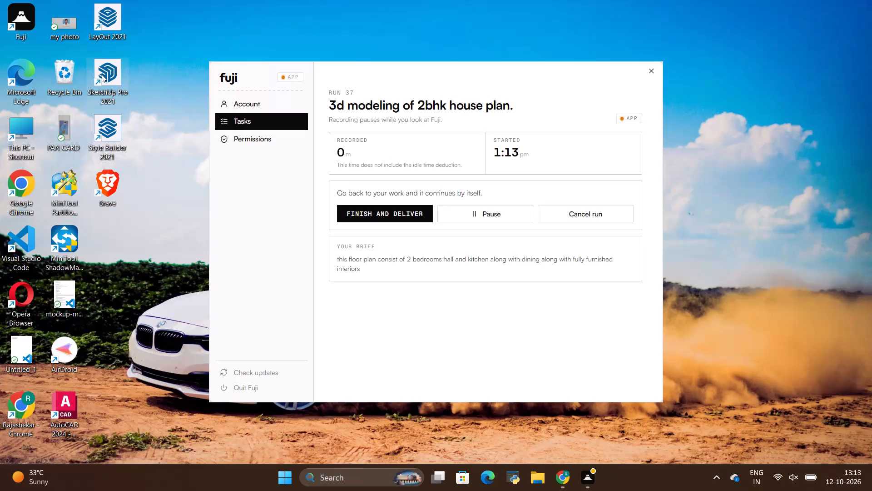
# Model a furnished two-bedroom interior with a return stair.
# Launch SketchUp Pro 2021 from the desktop.
pyautogui.click(102, 75)
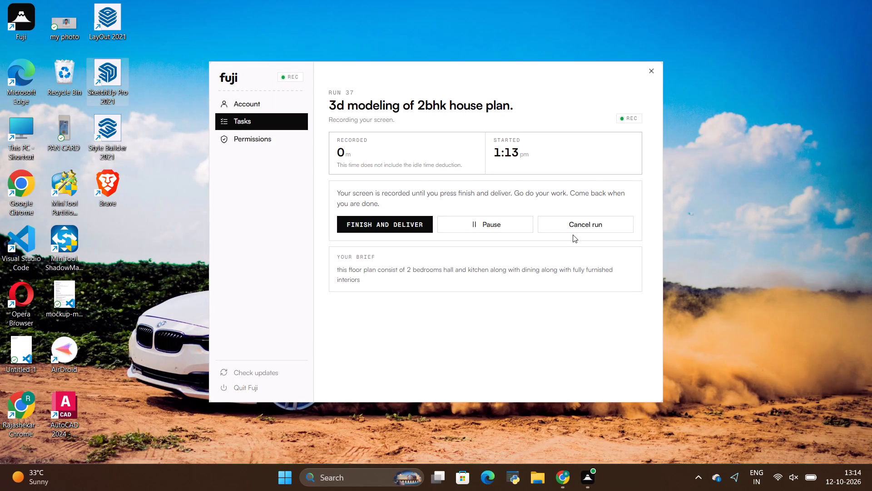
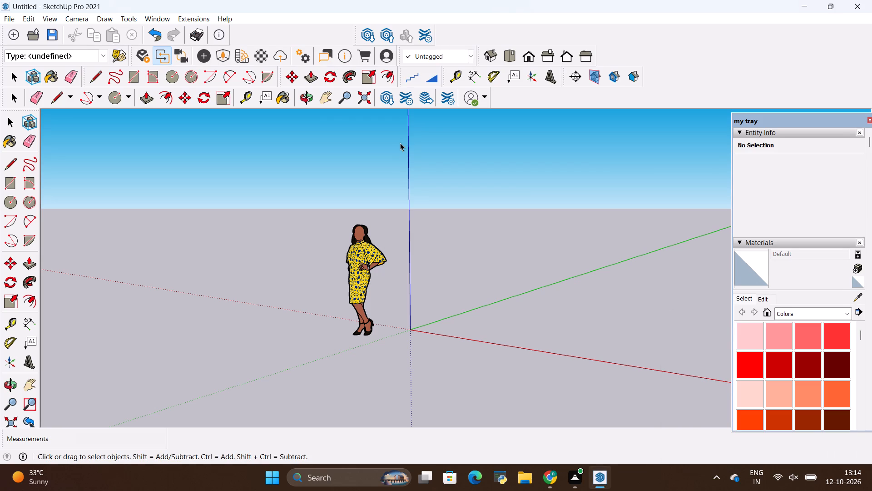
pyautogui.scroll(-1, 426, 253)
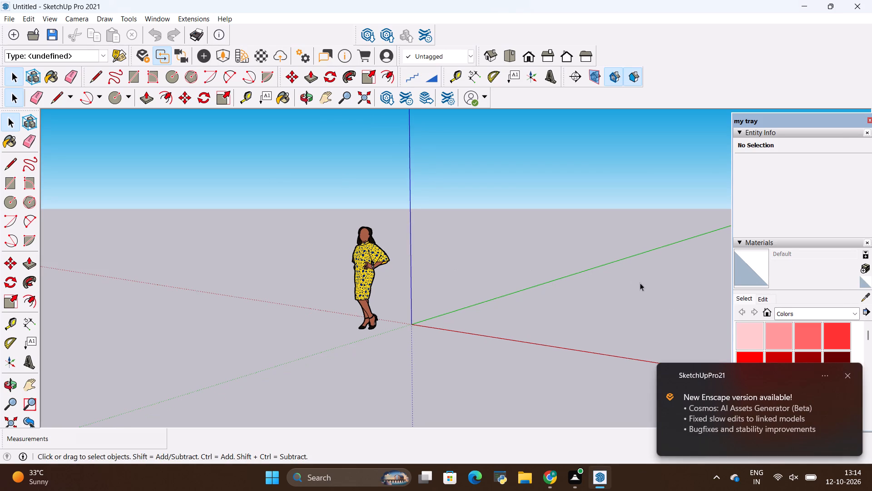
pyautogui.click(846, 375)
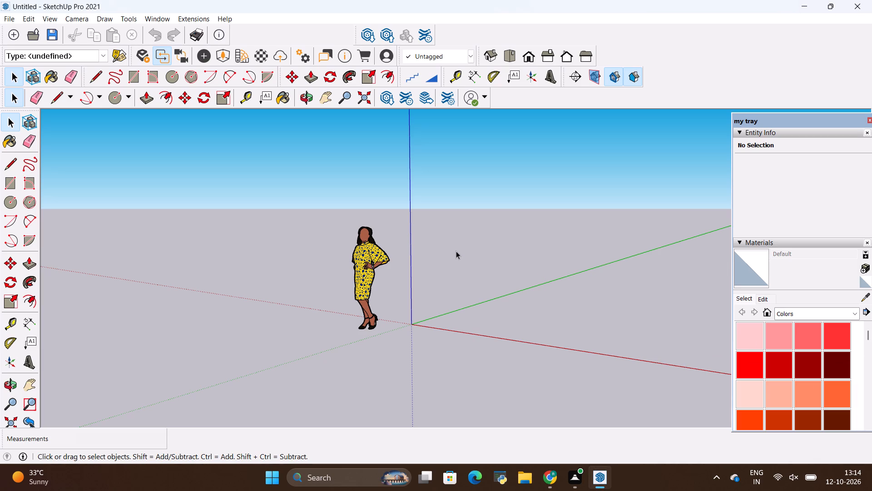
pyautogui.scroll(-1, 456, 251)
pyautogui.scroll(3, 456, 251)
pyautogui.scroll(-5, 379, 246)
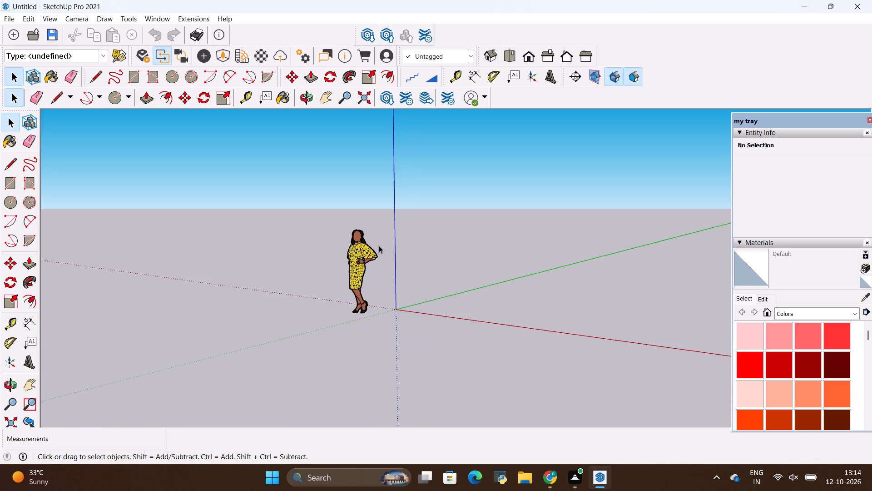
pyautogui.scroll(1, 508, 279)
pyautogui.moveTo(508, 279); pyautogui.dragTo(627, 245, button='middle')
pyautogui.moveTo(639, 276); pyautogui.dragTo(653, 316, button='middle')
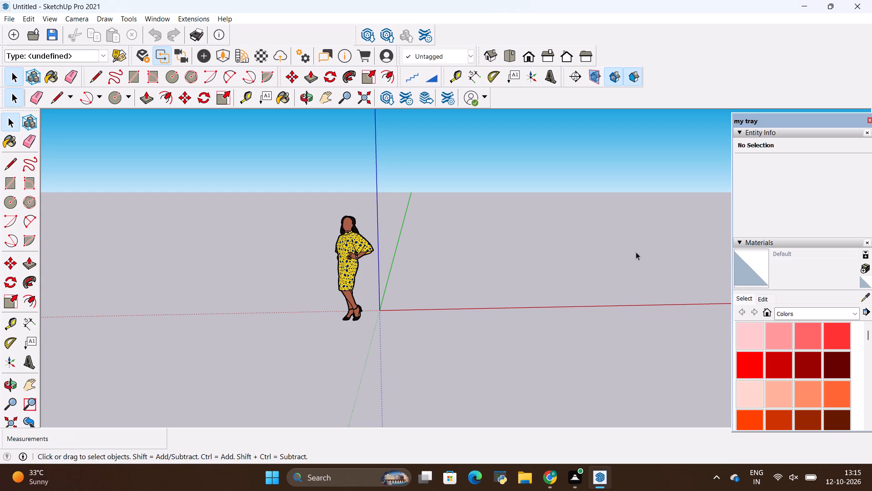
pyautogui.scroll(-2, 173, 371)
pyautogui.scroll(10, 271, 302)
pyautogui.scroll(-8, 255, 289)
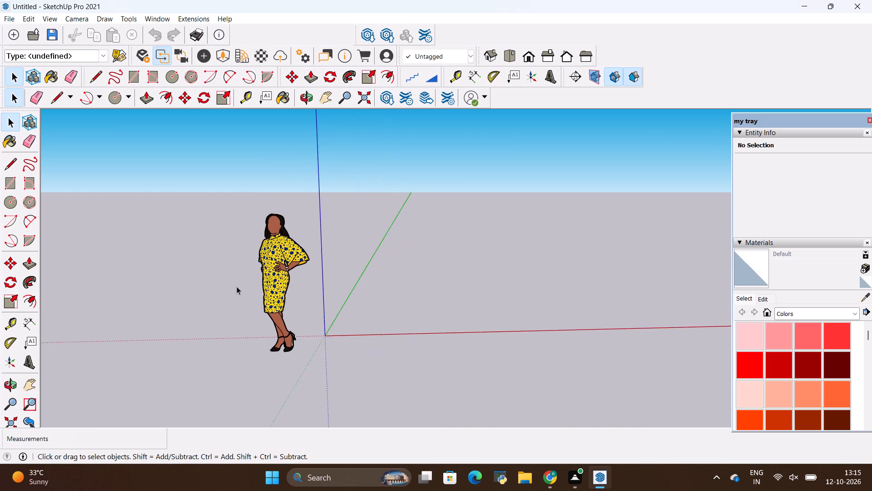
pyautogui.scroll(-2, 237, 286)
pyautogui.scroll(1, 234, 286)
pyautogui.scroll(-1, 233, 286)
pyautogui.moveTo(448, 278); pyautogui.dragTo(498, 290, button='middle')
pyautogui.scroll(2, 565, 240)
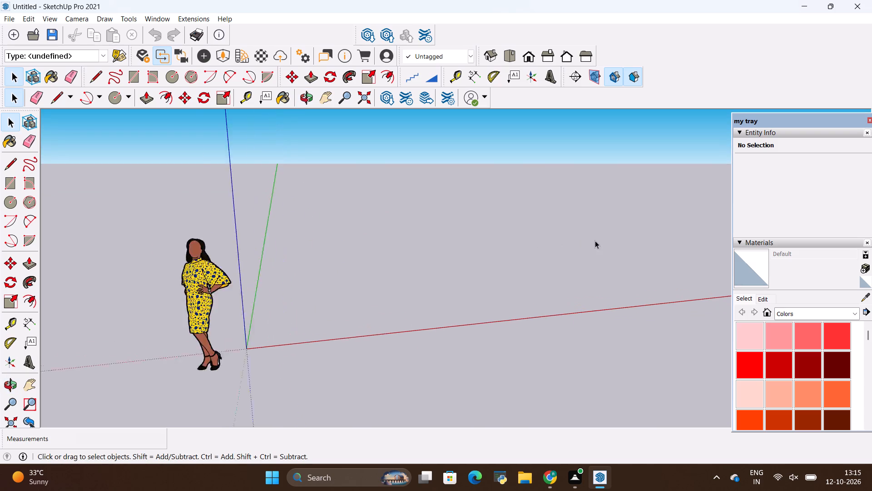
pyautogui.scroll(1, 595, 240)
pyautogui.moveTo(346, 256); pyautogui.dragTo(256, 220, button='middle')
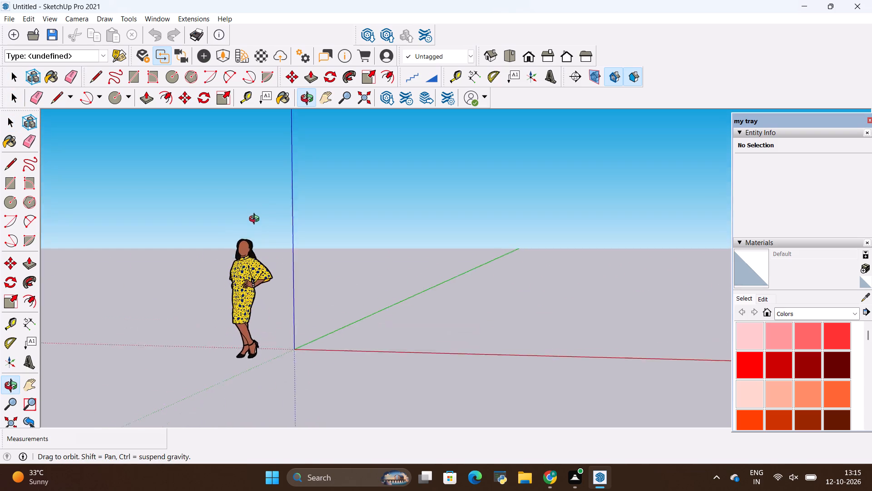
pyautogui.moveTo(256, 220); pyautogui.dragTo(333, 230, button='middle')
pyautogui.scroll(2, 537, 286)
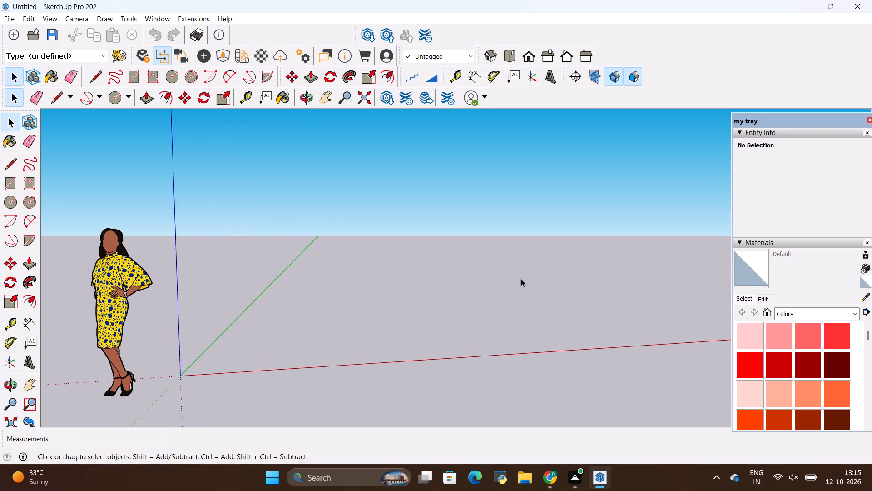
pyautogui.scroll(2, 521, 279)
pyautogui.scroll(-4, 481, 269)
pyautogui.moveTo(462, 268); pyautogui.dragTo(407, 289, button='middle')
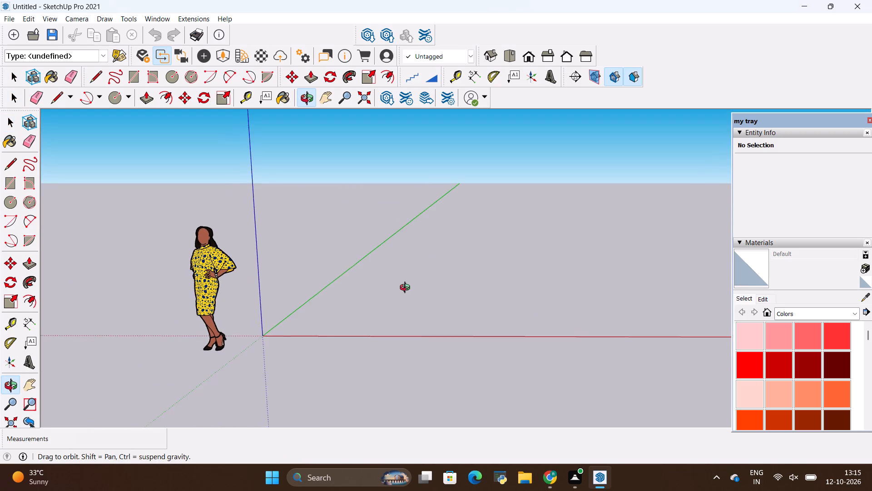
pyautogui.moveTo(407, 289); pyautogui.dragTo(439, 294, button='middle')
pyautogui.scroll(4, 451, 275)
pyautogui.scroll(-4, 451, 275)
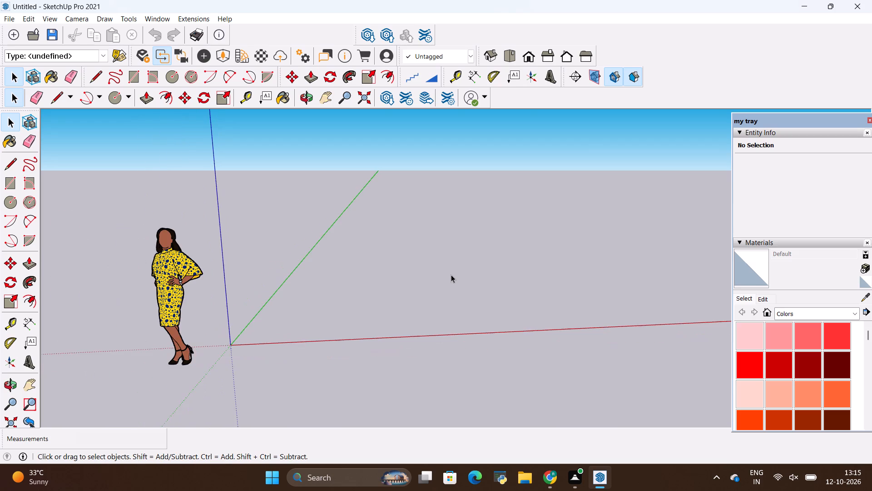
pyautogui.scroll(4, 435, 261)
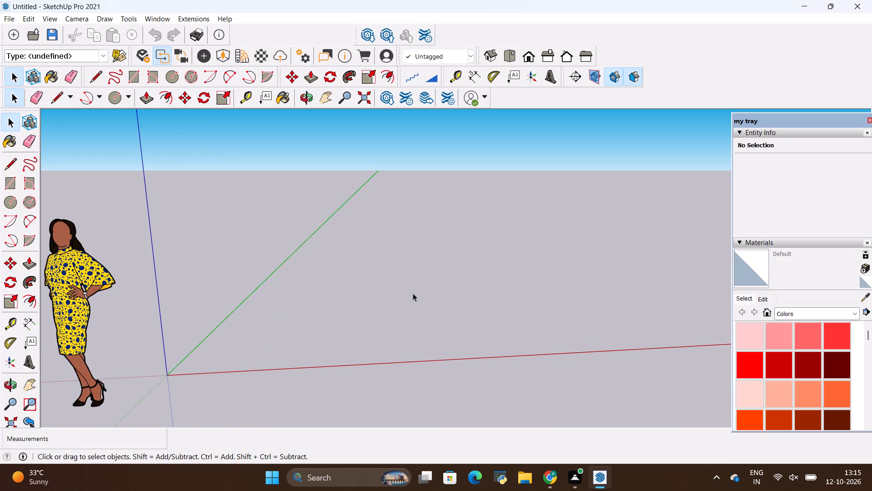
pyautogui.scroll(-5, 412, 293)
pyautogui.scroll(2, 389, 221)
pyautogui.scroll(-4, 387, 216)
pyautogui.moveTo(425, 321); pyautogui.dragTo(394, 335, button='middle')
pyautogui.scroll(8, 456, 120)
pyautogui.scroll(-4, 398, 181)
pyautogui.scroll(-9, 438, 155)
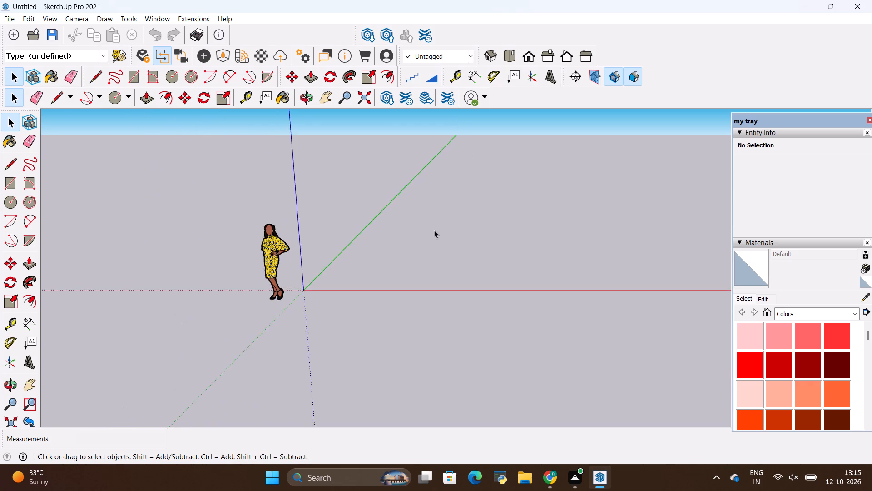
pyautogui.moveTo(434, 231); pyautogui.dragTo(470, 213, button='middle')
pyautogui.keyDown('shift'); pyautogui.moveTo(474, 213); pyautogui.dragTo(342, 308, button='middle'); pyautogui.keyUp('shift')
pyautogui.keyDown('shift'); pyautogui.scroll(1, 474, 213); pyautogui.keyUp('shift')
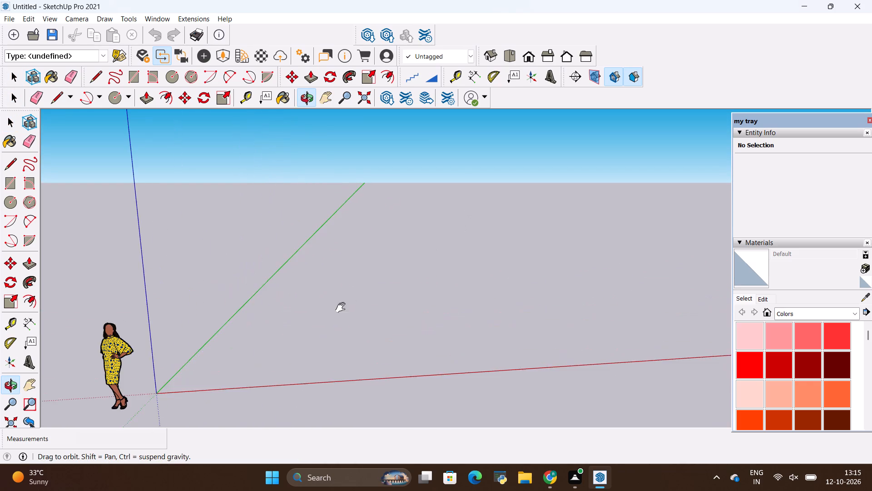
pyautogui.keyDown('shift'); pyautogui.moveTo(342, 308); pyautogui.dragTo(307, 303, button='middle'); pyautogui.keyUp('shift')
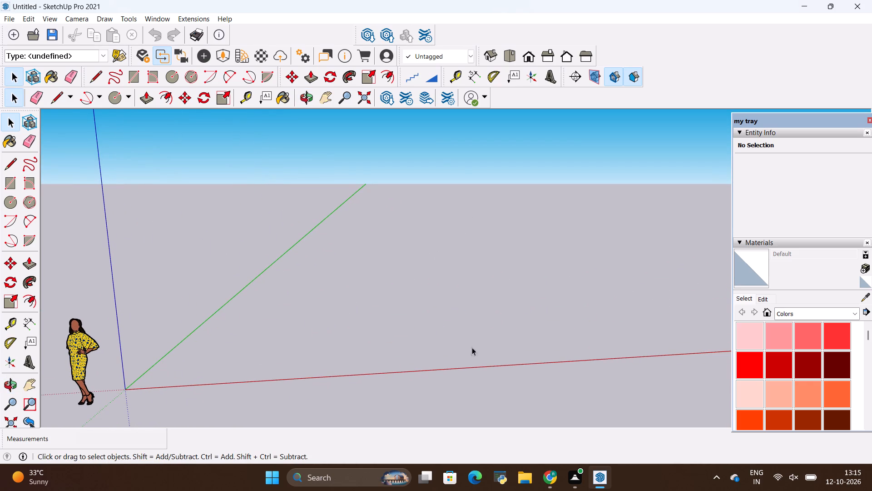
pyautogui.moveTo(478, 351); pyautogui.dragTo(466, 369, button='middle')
# Import the drawing "2d floor plan 2bhk 10" from the Downloads folder into the model.
pyautogui.click(16, 19)
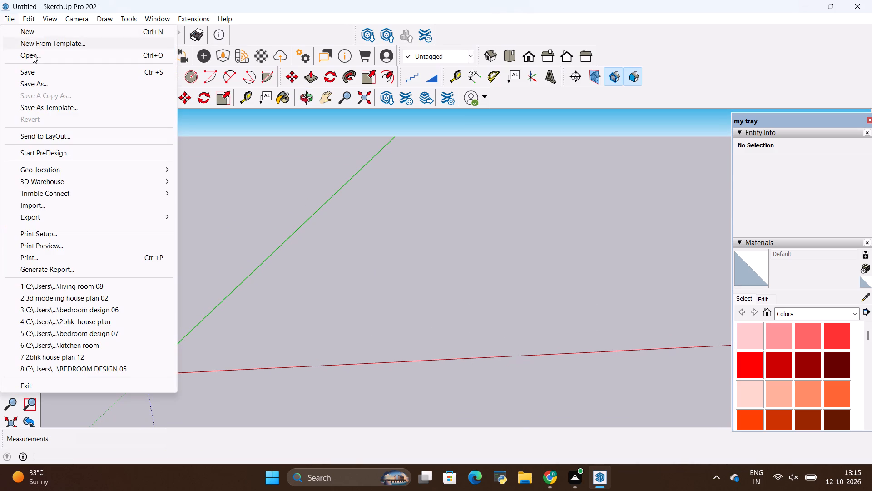
pyautogui.click(74, 204)
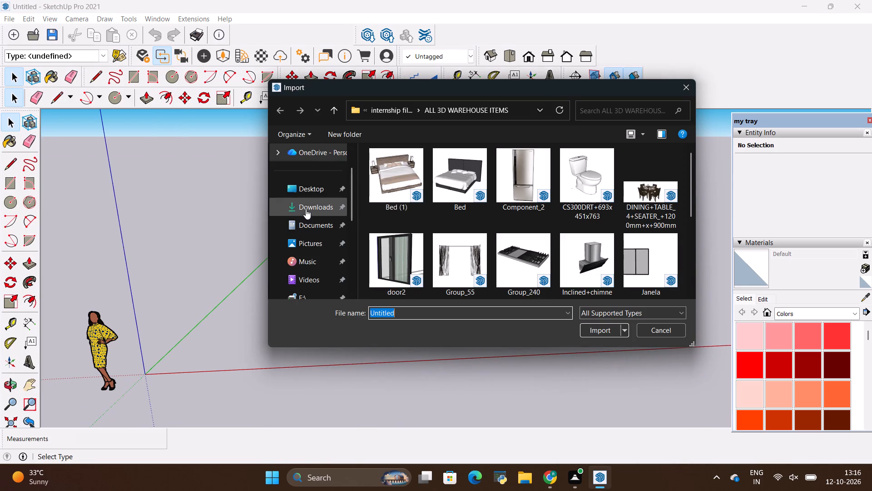
pyautogui.click(307, 207)
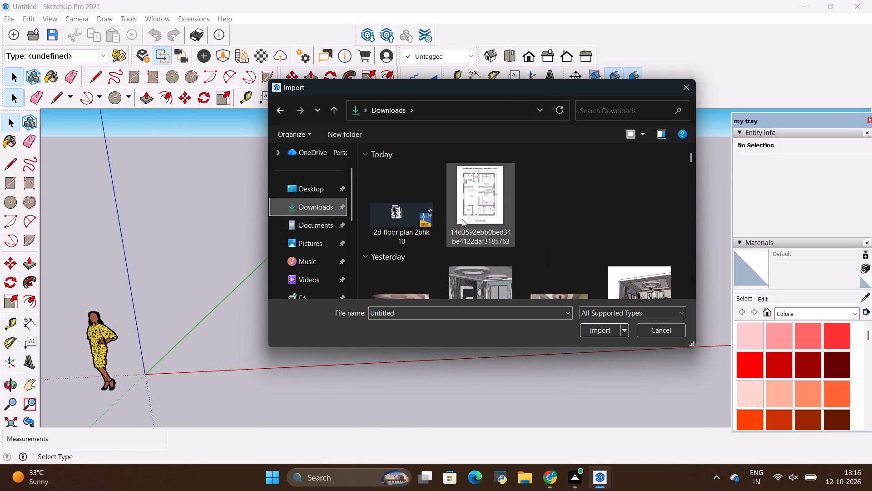
pyautogui.click(380, 205)
pyautogui.click(588, 333)
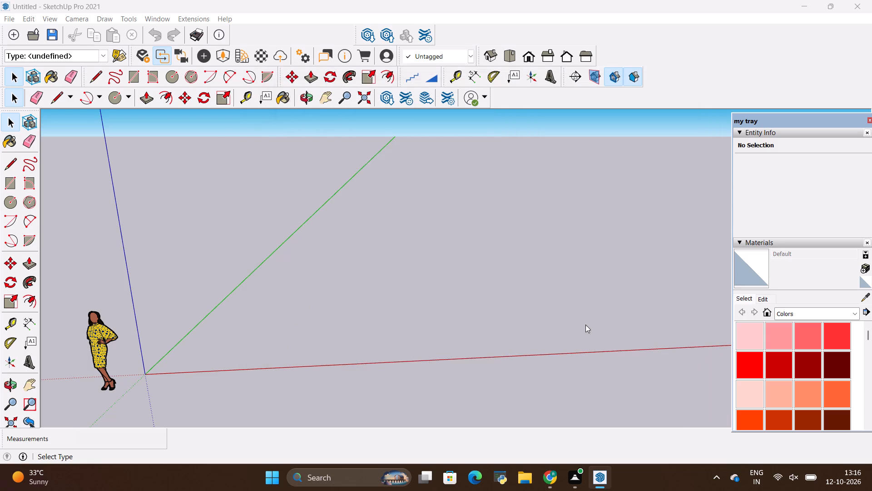
pyautogui.click(487, 326)
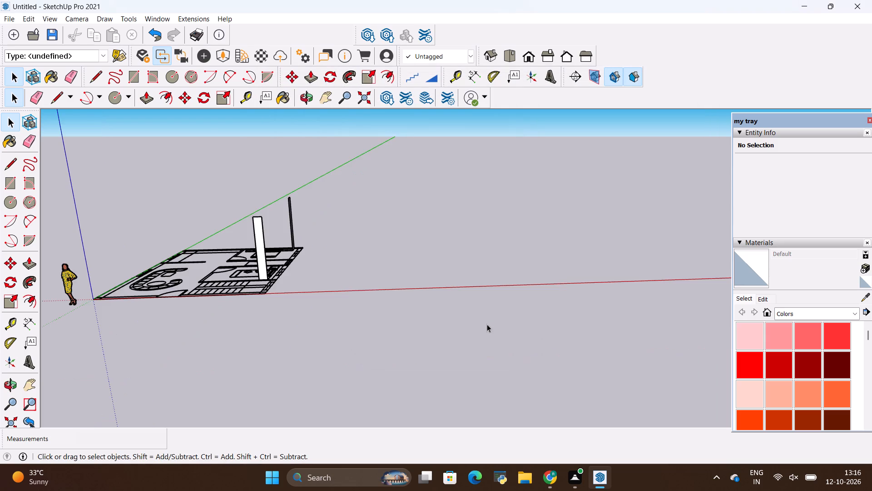
# Explode the imported floor plan component into separate entities.
pyautogui.scroll(-5, 407, 268)
pyautogui.moveTo(315, 244); pyautogui.dragTo(330, 351, button='middle')
pyautogui.scroll(1, 349, 234)
pyautogui.moveTo(349, 235); pyautogui.dragTo(261, 325, button='middle')
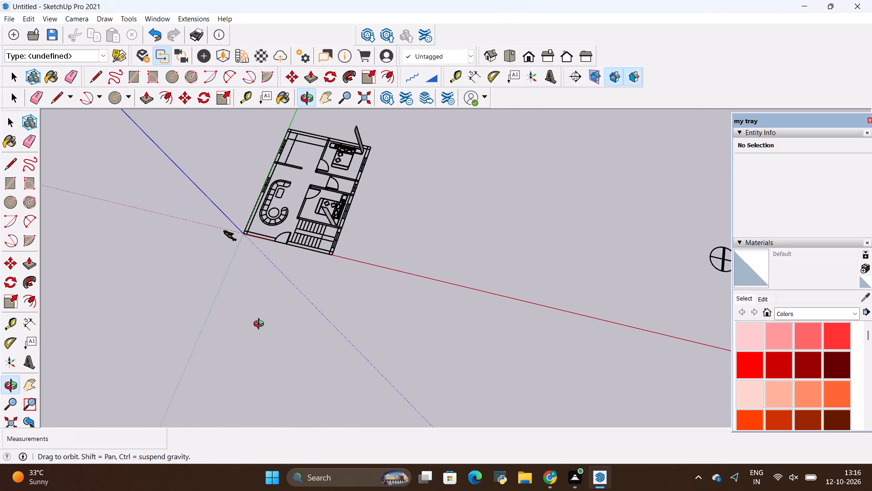
pyautogui.moveTo(261, 325); pyautogui.dragTo(410, 184, button='middle')
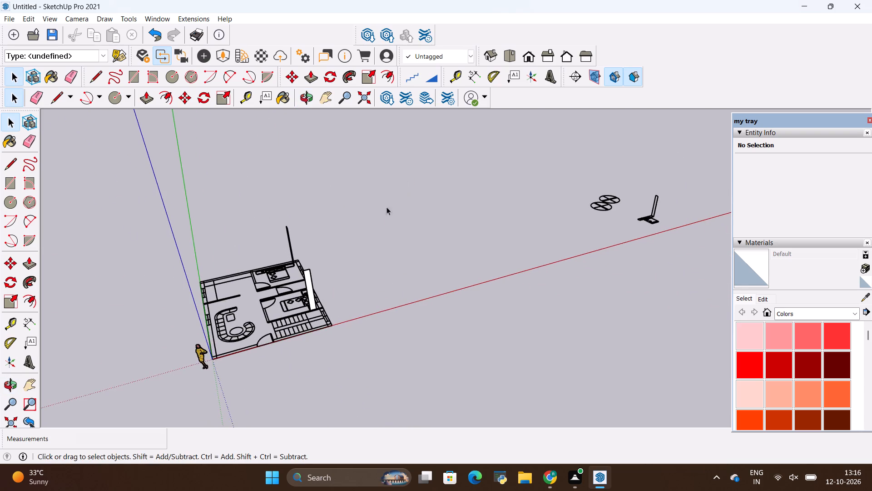
pyautogui.scroll(14, 312, 284)
pyautogui.click(334, 227)
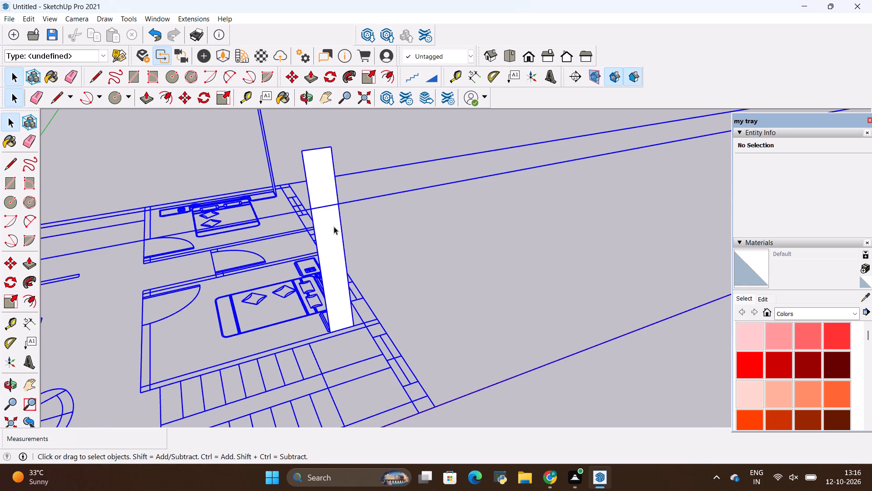
pyautogui.click(334, 226)
pyautogui.rightClick(334, 226)
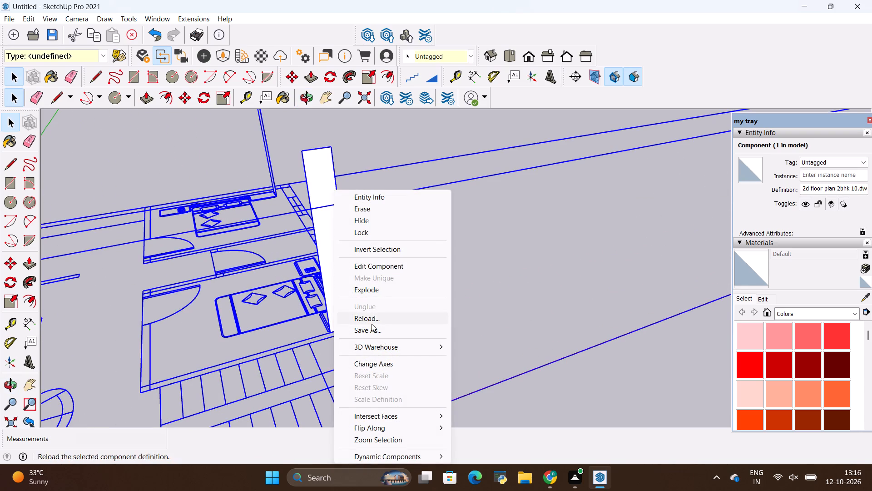
pyautogui.click(362, 288)
pyautogui.scroll(-10, 362, 289)
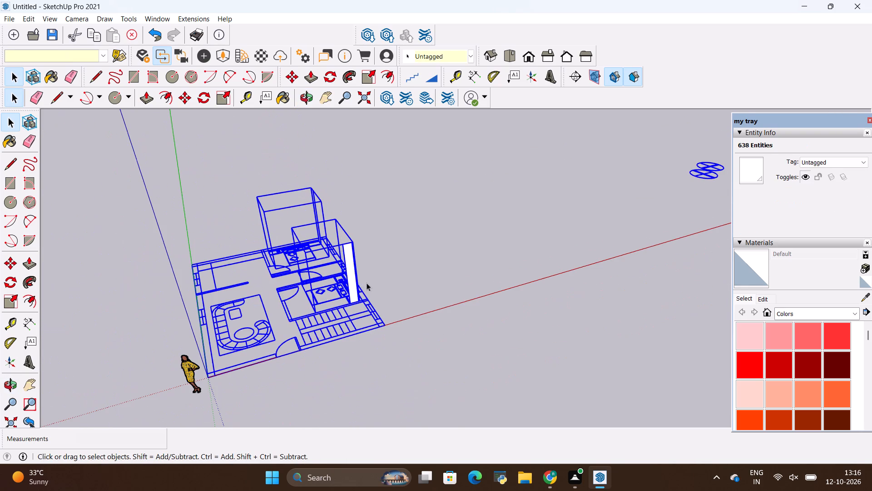
pyautogui.click(413, 274)
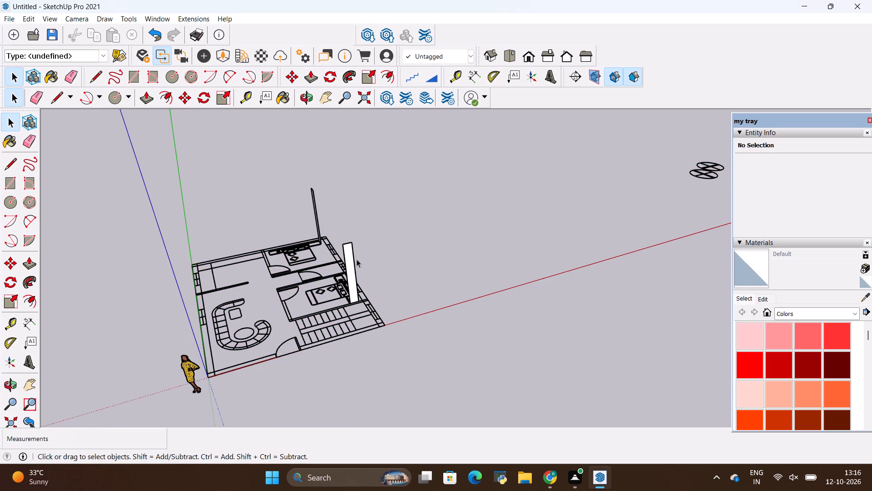
# Erase the two bed components with upright faces from the bedrooms of the floor plan.
pyautogui.click(351, 261)
pyautogui.rightClick(351, 261)
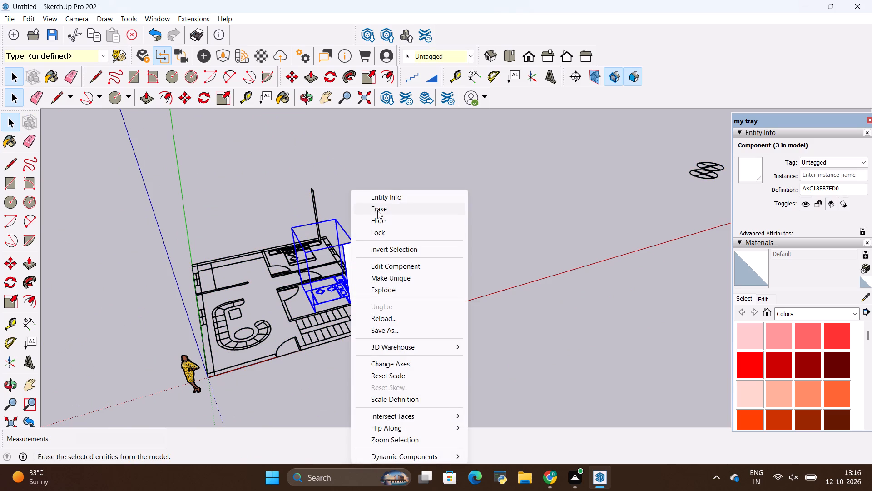
pyautogui.click(377, 210)
pyautogui.scroll(10, 327, 223)
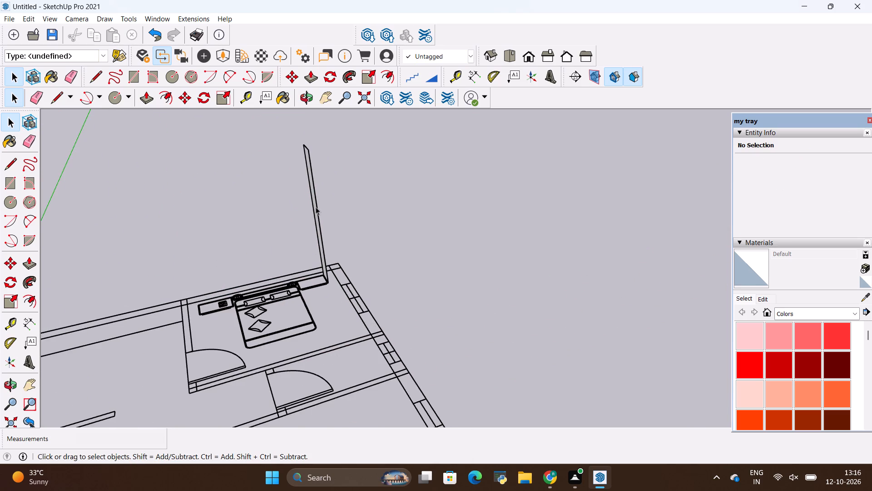
pyautogui.scroll(1, 316, 207)
pyautogui.moveTo(316, 207); pyautogui.dragTo(426, 243, button='middle')
pyautogui.click(268, 275)
pyautogui.rightClick(268, 275)
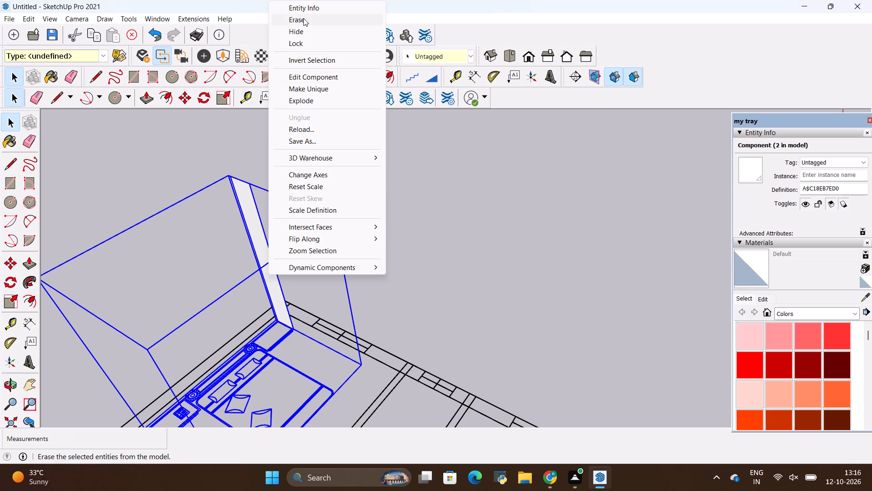
pyautogui.click(303, 18)
# Make a group of all the connected wall, door, window and stair lines of the floor plan, leaving out the sofa set.
pyautogui.scroll(-16, 353, 271)
pyautogui.moveTo(558, 346); pyautogui.dragTo(396, 392, button='middle')
pyautogui.scroll(5, 369, 289)
pyautogui.scroll(-3, 372, 280)
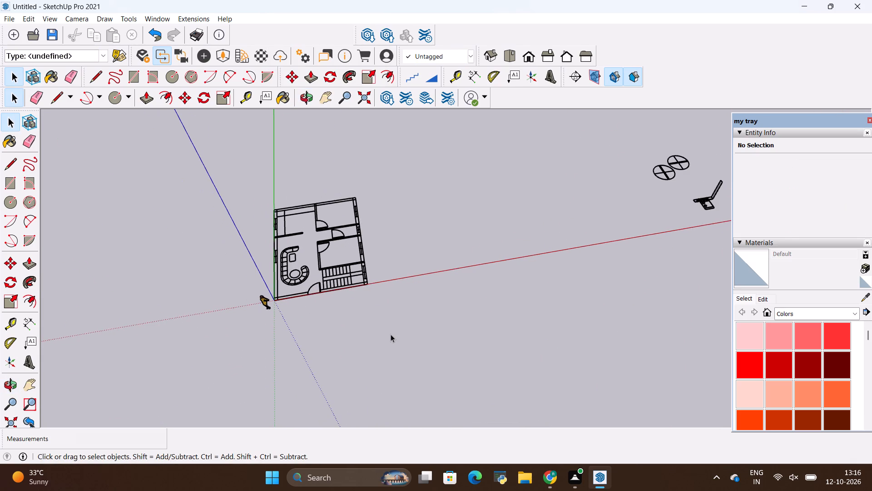
pyautogui.click(391, 334)
pyautogui.scroll(6, 360, 291)
pyautogui.tripleClick(366, 255)
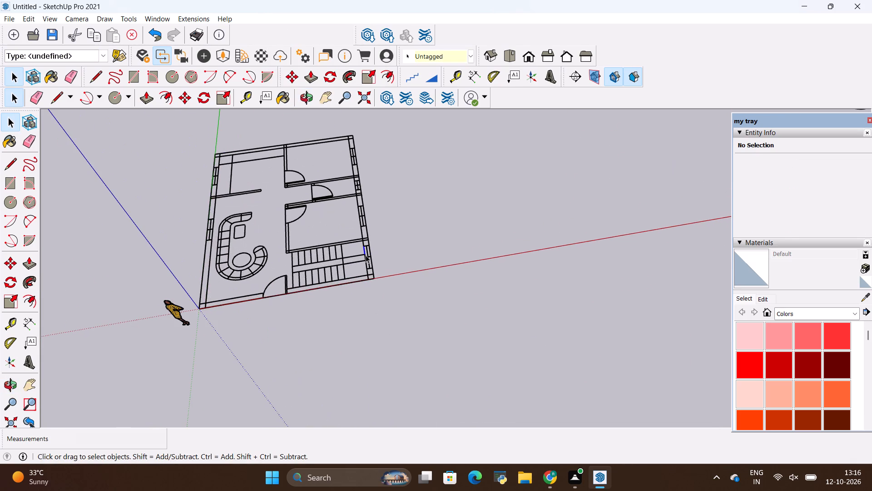
pyautogui.click(366, 255)
pyautogui.rightClick(366, 255)
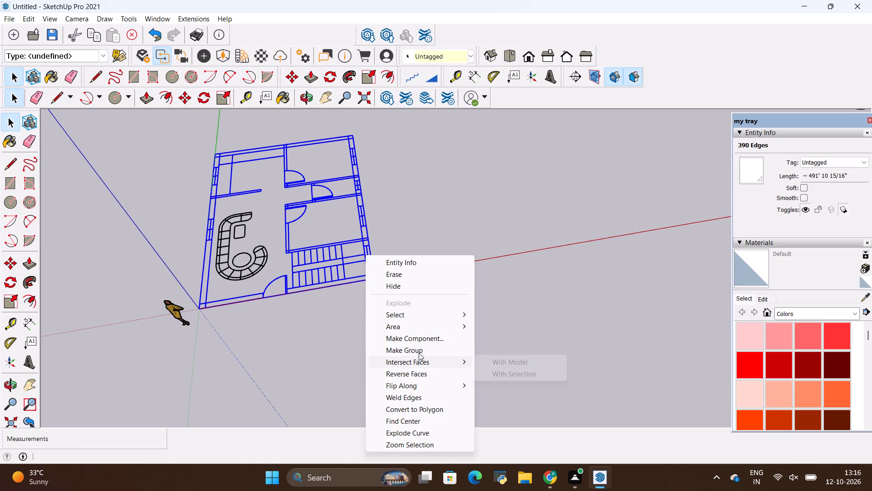
pyautogui.click(418, 352)
pyautogui.scroll(-5, 417, 352)
pyautogui.scroll(7, 285, 205)
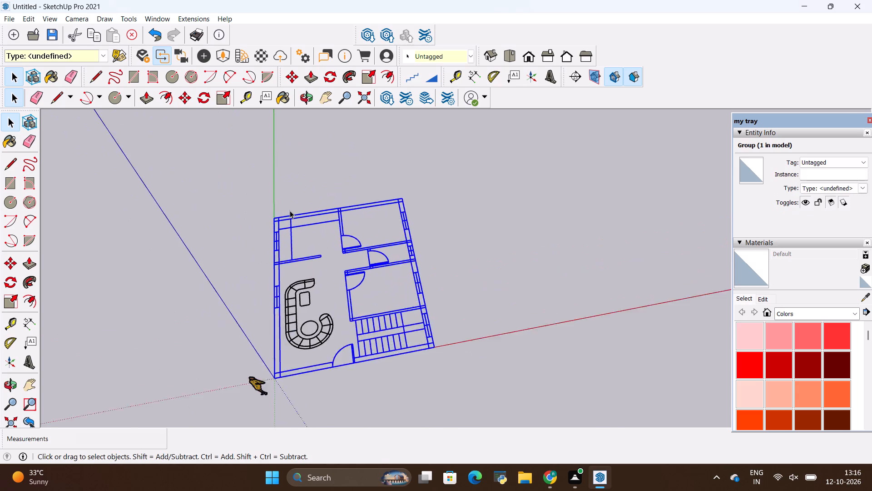
pyautogui.scroll(3, 290, 210)
pyautogui.click(293, 210)
pyautogui.click(295, 223)
pyautogui.click(299, 175)
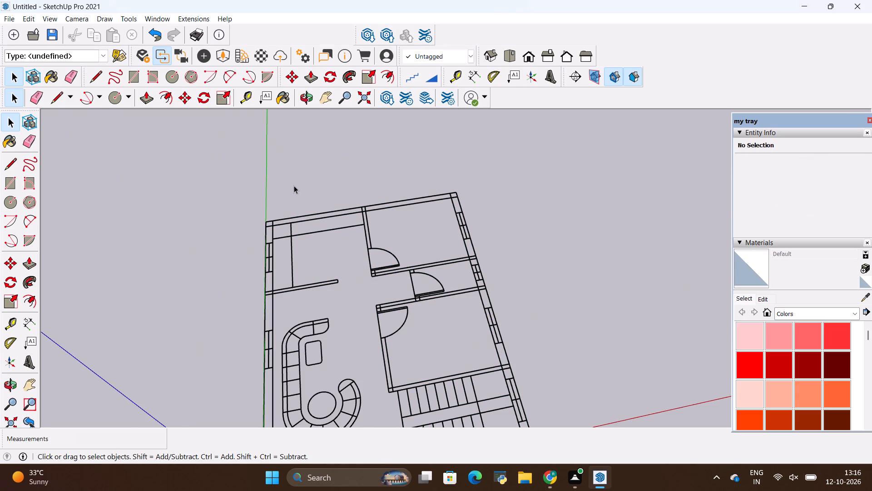
# Draw a rectangle over the full length of the rear outer wall, opposite the entrance, from corner to corner of the plan.
pyautogui.press('r')
pyautogui.scroll(14, 276, 202)
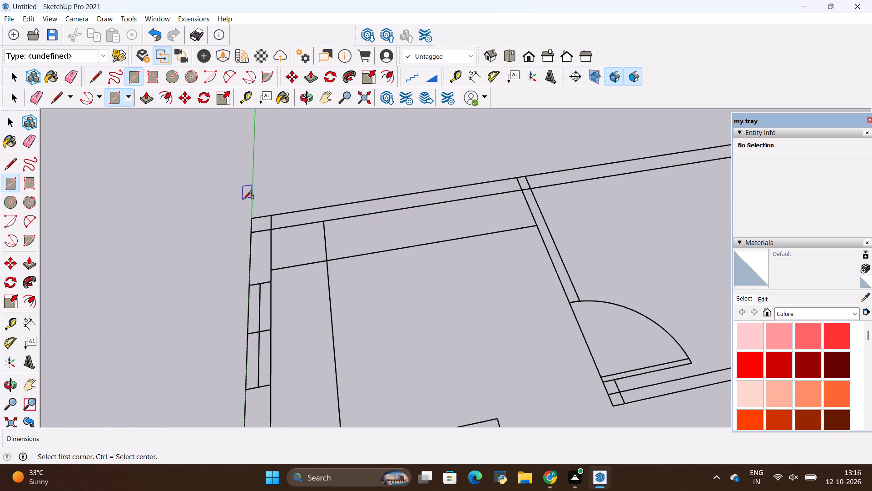
pyautogui.click(252, 218)
pyautogui.scroll(-8, 125, 261)
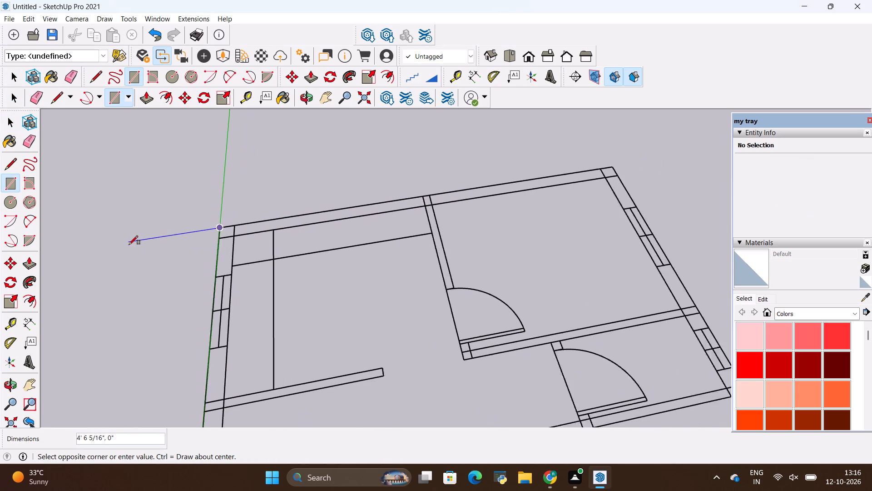
pyautogui.scroll(7, 569, 200)
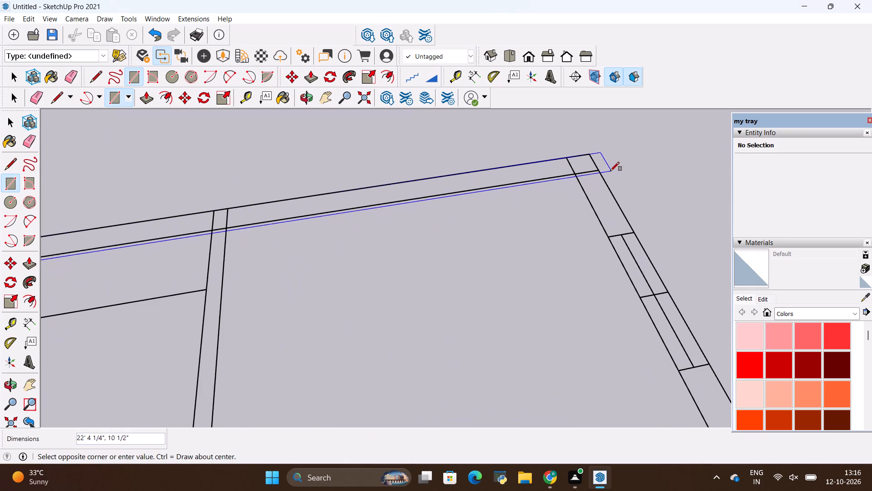
pyautogui.click(600, 170)
# Draw 9" wide rectangles over the bedroom-side outer wall from the rear wall to the first window, and from there to the small window.
pyautogui.scroll(-10, 263, 216)
pyautogui.scroll(10, 361, 213)
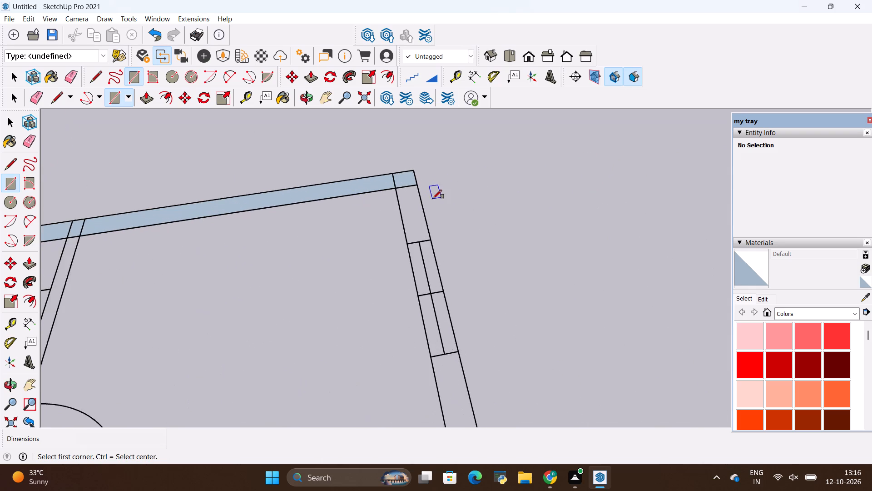
pyautogui.scroll(2, 430, 197)
pyautogui.click(391, 185)
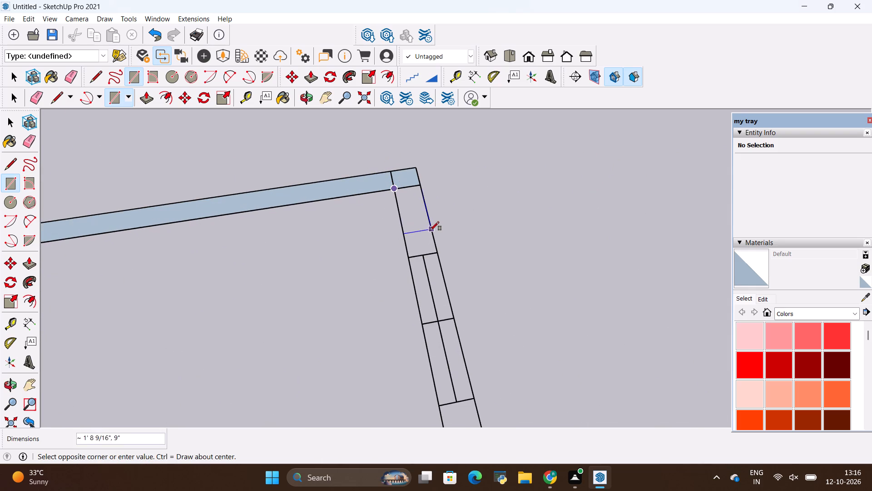
pyautogui.click(438, 252)
pyautogui.scroll(-5, 397, 208)
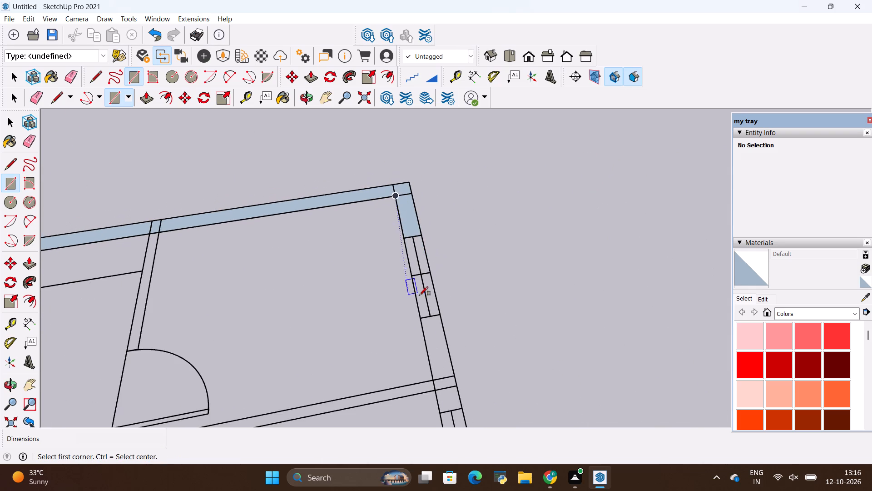
pyautogui.scroll(-5, 421, 265)
pyautogui.scroll(6, 427, 335)
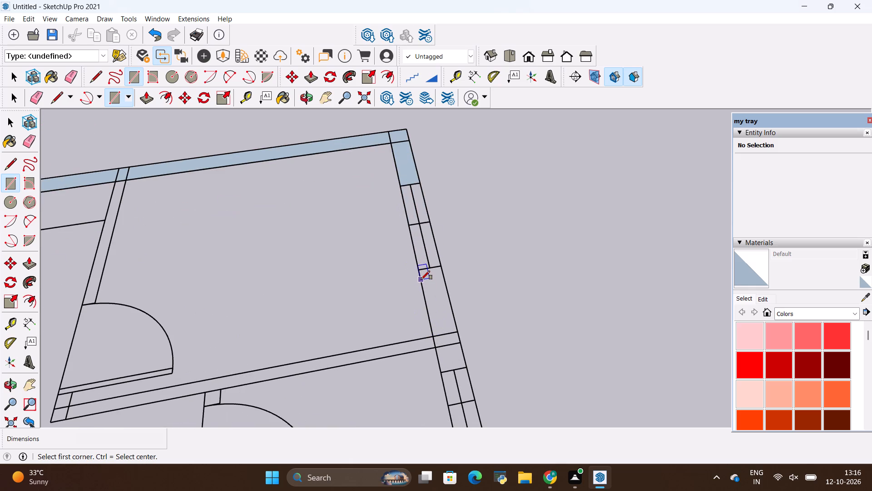
pyautogui.click(420, 271)
pyautogui.scroll(-4, 461, 330)
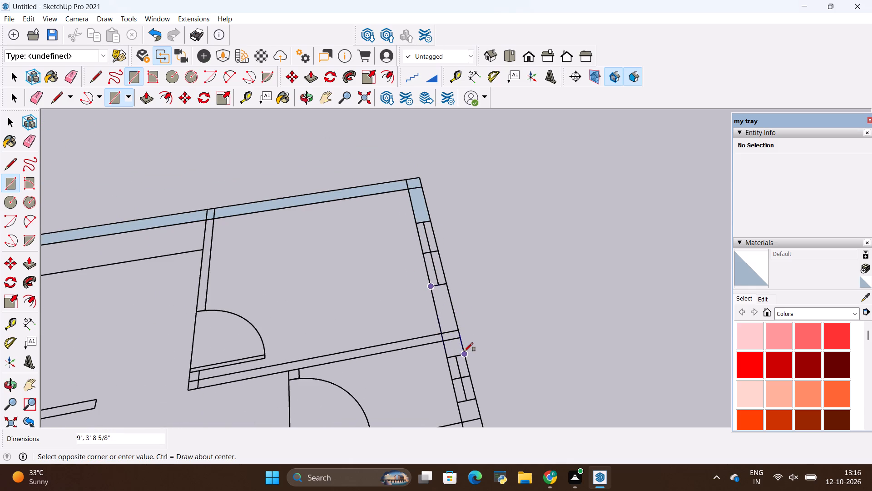
pyautogui.click(464, 351)
pyautogui.scroll(-4, 423, 272)
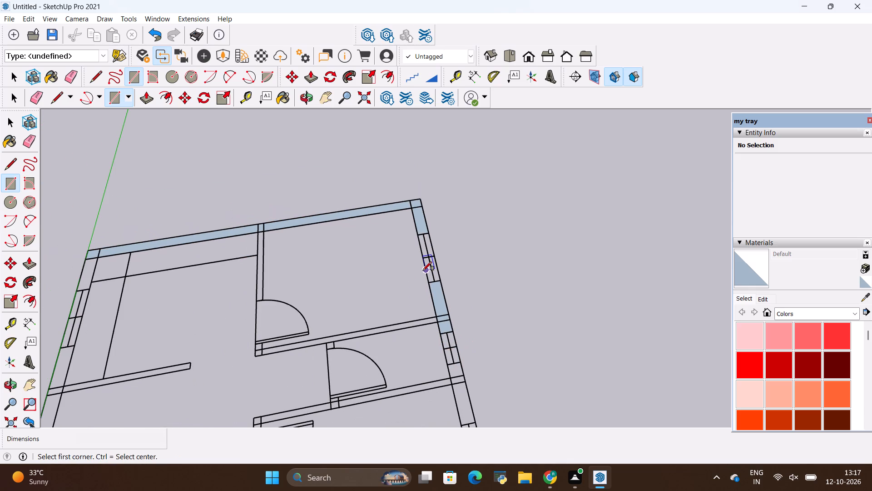
# Draw a 9" by 3' 6" rectangle over the outer wall between the small window and the second bedroom's window.
pyautogui.scroll(-10, 423, 271)
pyautogui.scroll(6, 450, 376)
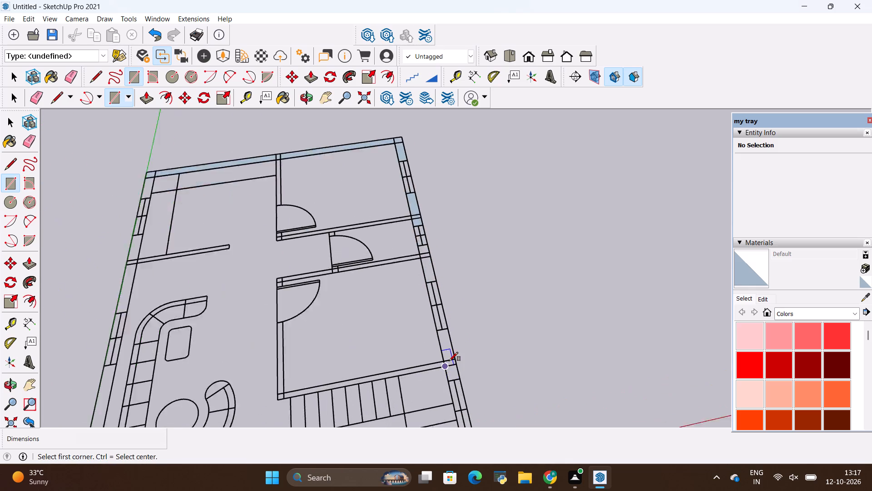
pyautogui.scroll(6, 449, 361)
pyautogui.moveTo(421, 294); pyautogui.dragTo(411, 365, button='middle')
pyautogui.scroll(-4, 393, 354)
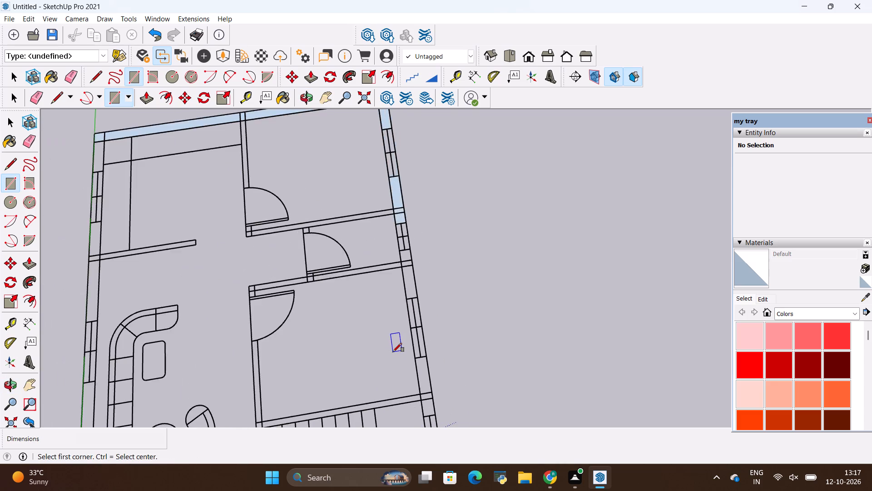
pyautogui.scroll(-5, 393, 352)
pyautogui.scroll(3, 400, 301)
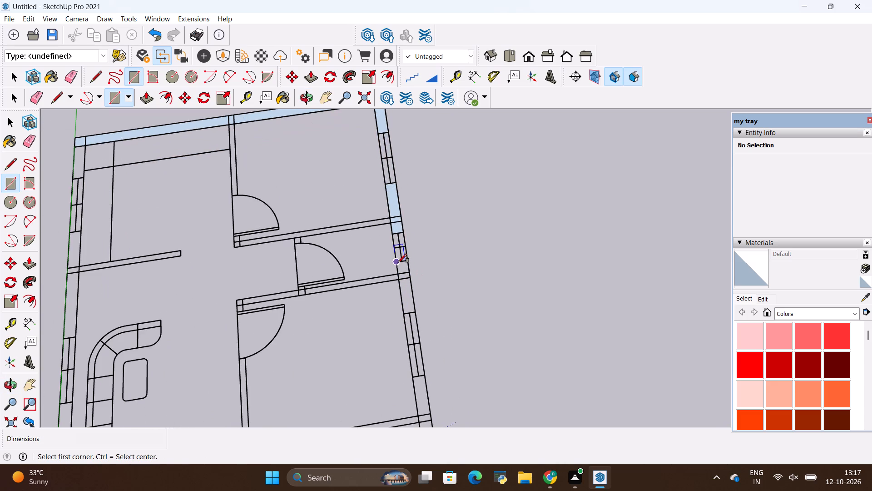
pyautogui.click(397, 264)
pyautogui.click(414, 308)
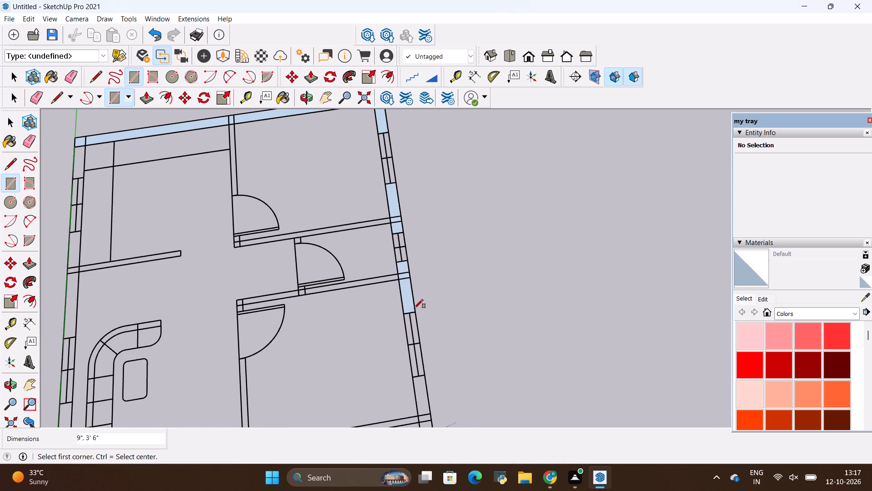
# Draw rectangles over the same outer wall between the second bedroom and stair windows, and 9" by 1' 9 3/8" at the stair corner.
pyautogui.scroll(-4, 411, 319)
pyautogui.scroll(3, 389, 399)
pyautogui.scroll(-4, 376, 284)
pyautogui.scroll(1, 406, 394)
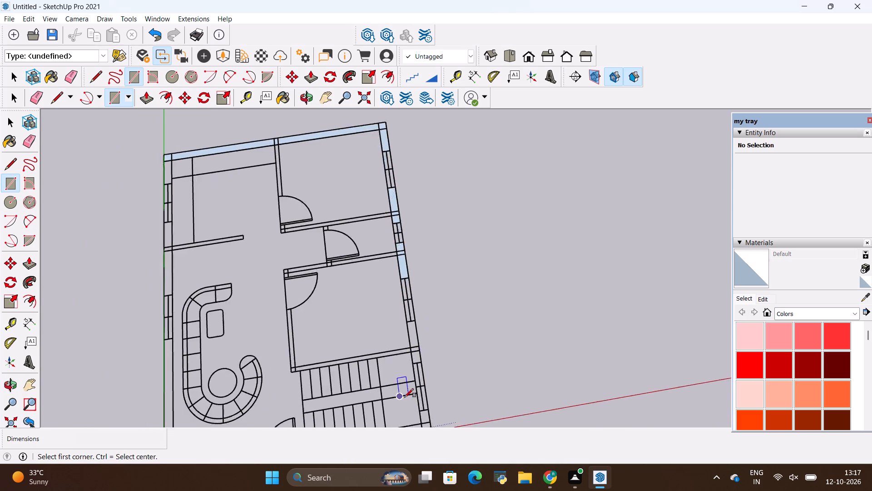
pyautogui.scroll(7, 405, 397)
pyautogui.click(406, 266)
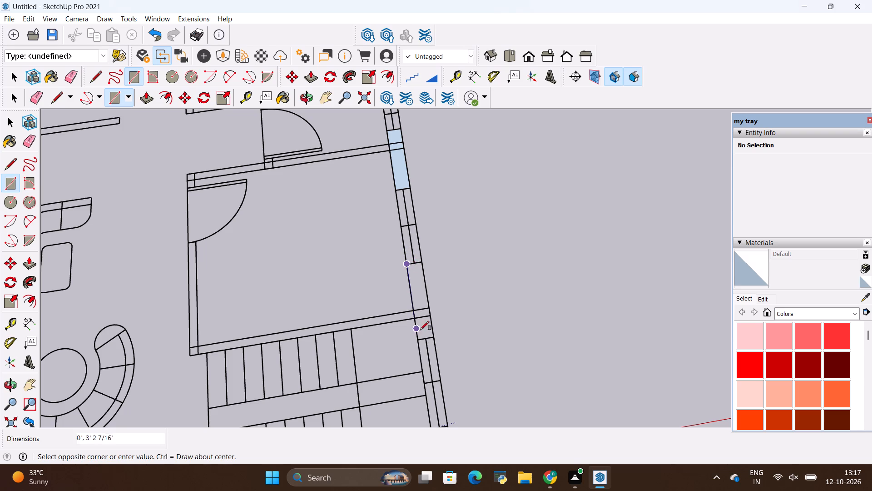
pyautogui.click(431, 336)
pyautogui.scroll(-5, 394, 263)
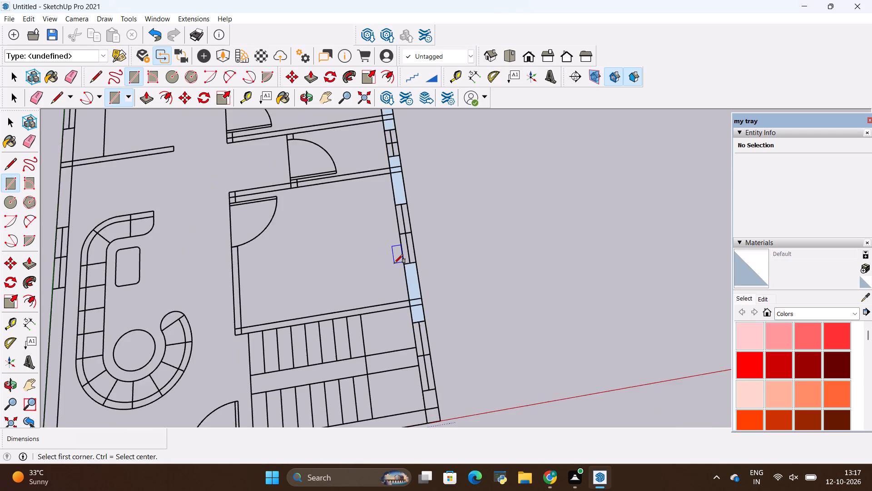
pyautogui.scroll(-3, 394, 263)
pyautogui.scroll(10, 411, 383)
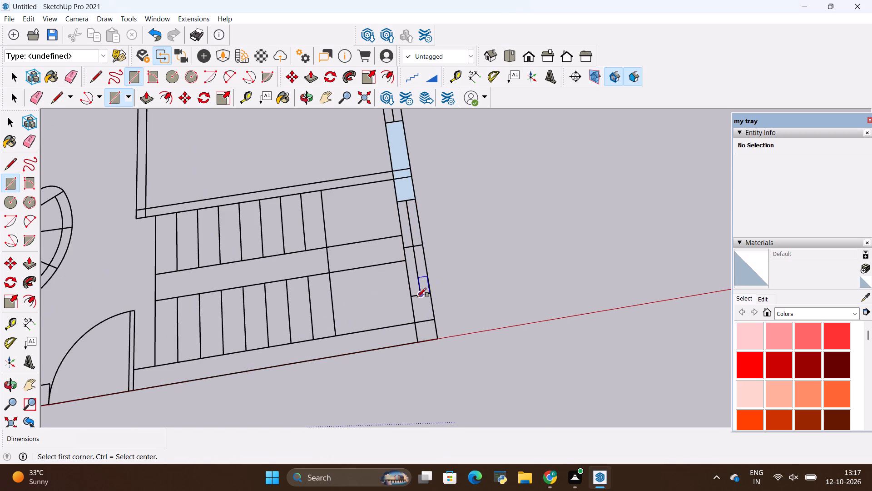
pyautogui.click(412, 297)
pyautogui.click(436, 337)
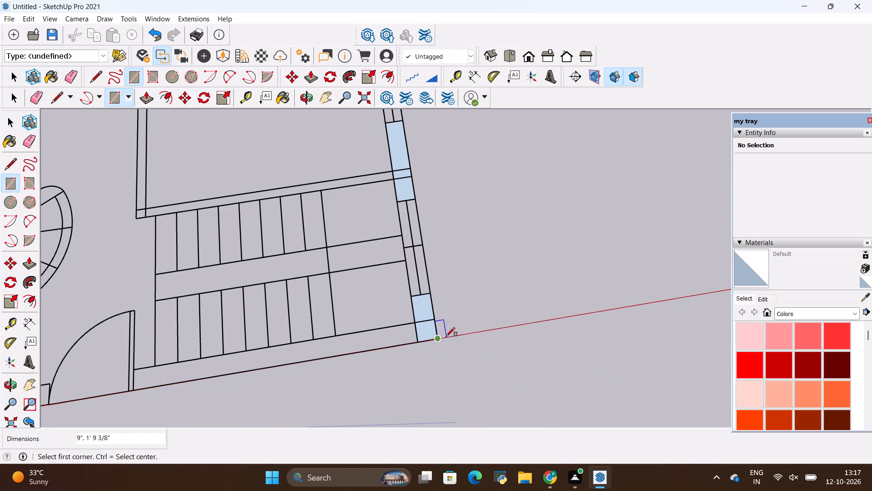
# Draw rectangles over the green-axis outer wall: 2' by 9" before its first window and 9" by 7' 2 5/8" between its two windows.
pyautogui.scroll(-19, 524, 312)
pyautogui.scroll(3, 436, 211)
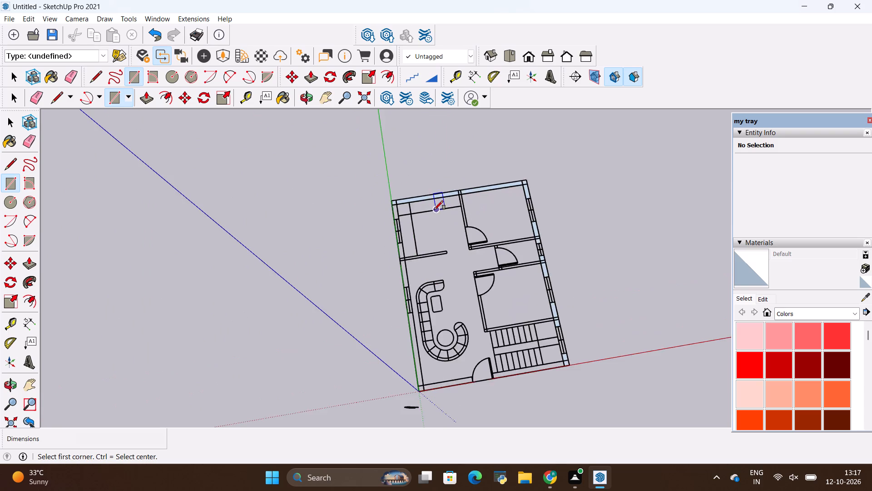
pyautogui.scroll(8, 434, 210)
pyautogui.scroll(6, 324, 245)
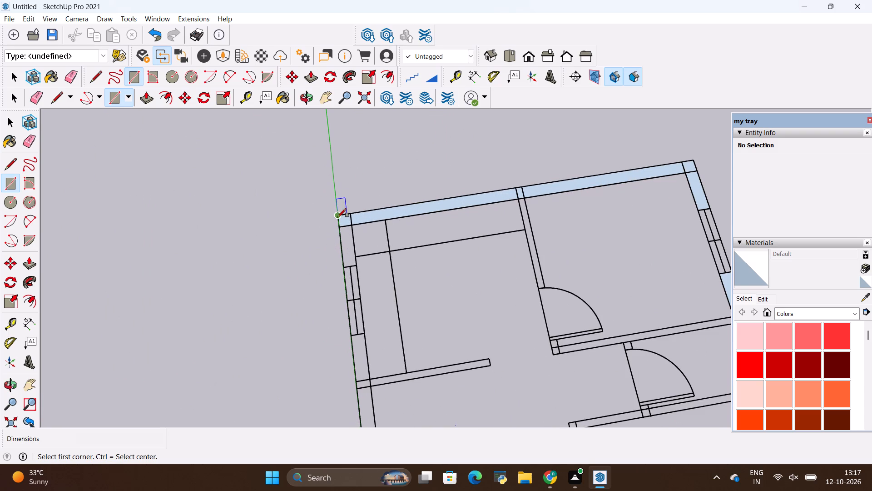
pyautogui.click(338, 228)
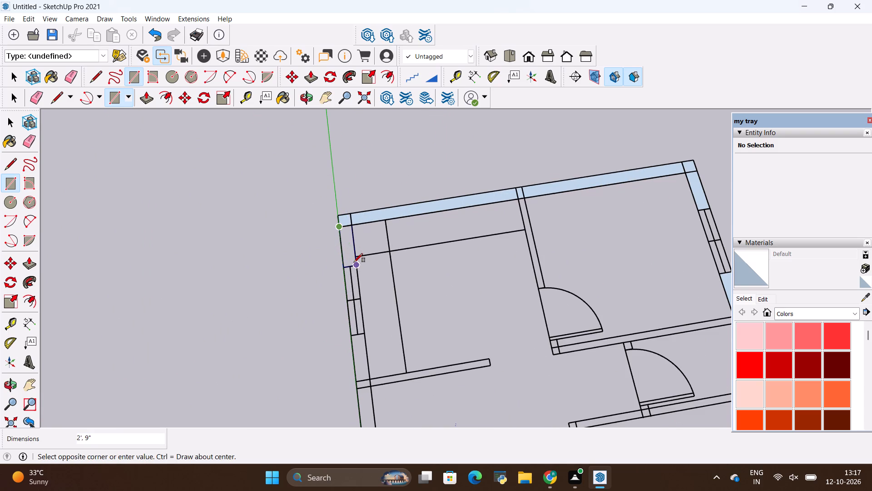
pyautogui.click(354, 263)
pyautogui.scroll(-4, 331, 197)
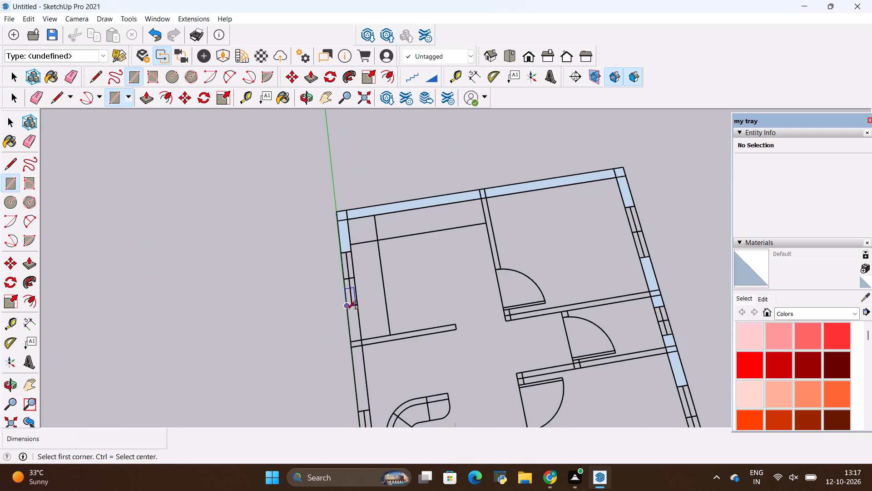
pyautogui.click(347, 310)
pyautogui.scroll(-4, 349, 304)
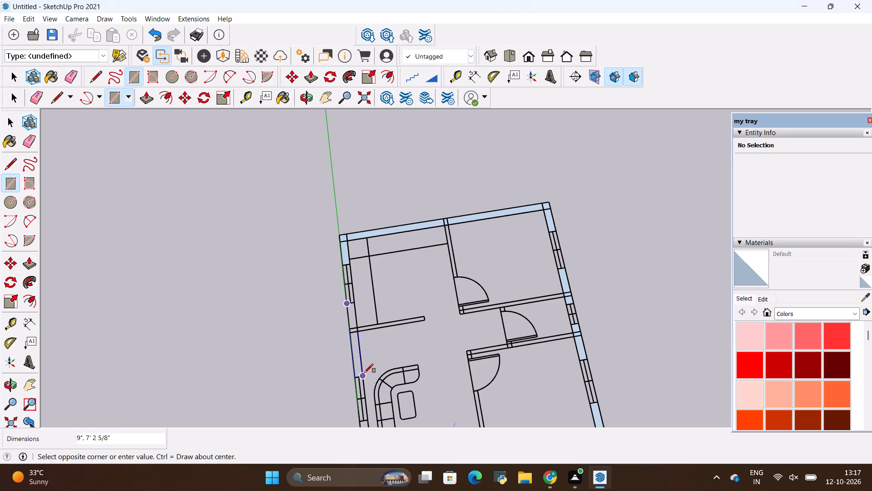
pyautogui.click(364, 373)
# Draw a 9" wide rectangle over the green-axis outer wall from the living room window to the corner at the origin.
pyautogui.scroll(-14, 334, 270)
pyautogui.scroll(8, 340, 399)
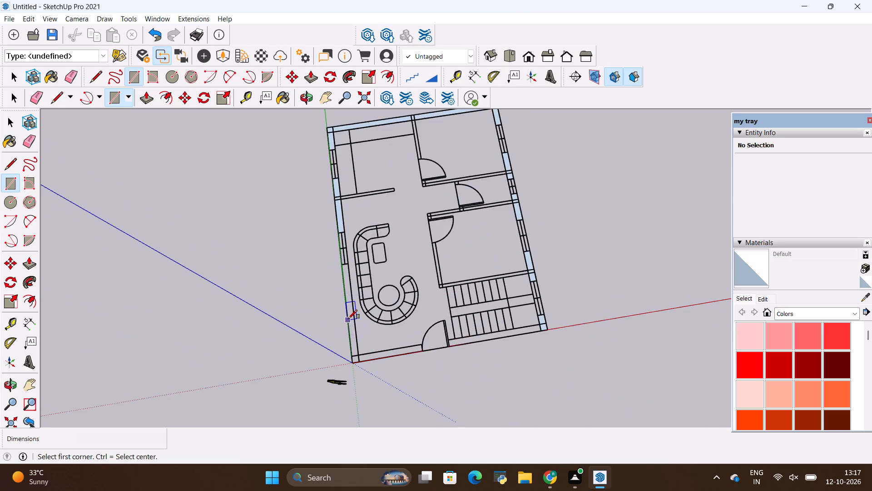
pyautogui.scroll(3, 348, 319)
pyautogui.click(341, 252)
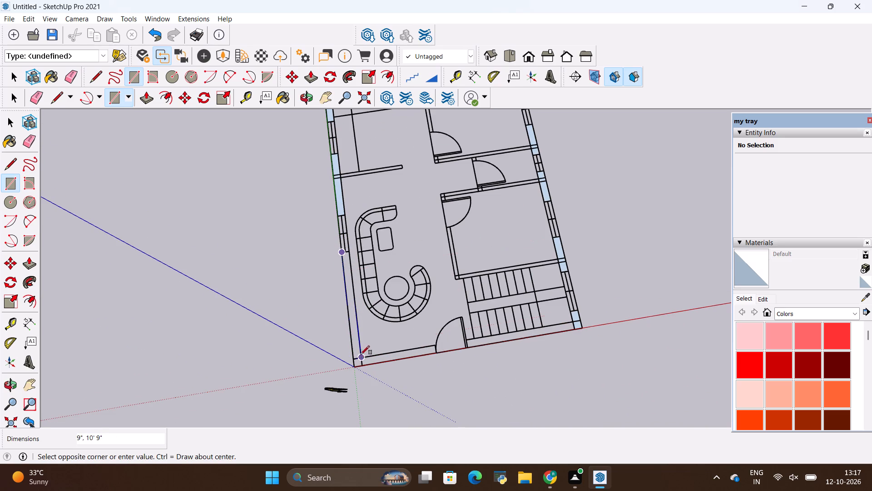
pyautogui.click(361, 364)
# Draw a rectangle about 7' long over the front wall from the origin corner's inner edge to the entrance door.
pyautogui.scroll(10, 366, 371)
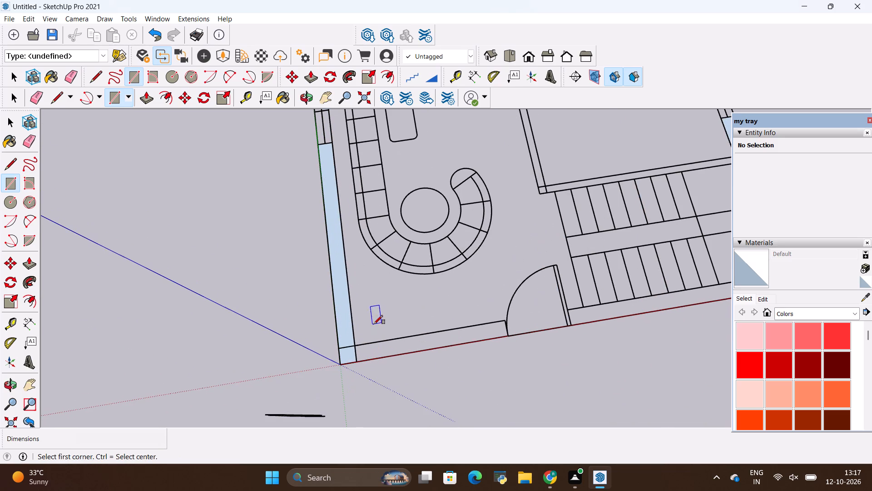
pyautogui.click(357, 343)
pyautogui.scroll(3, 532, 330)
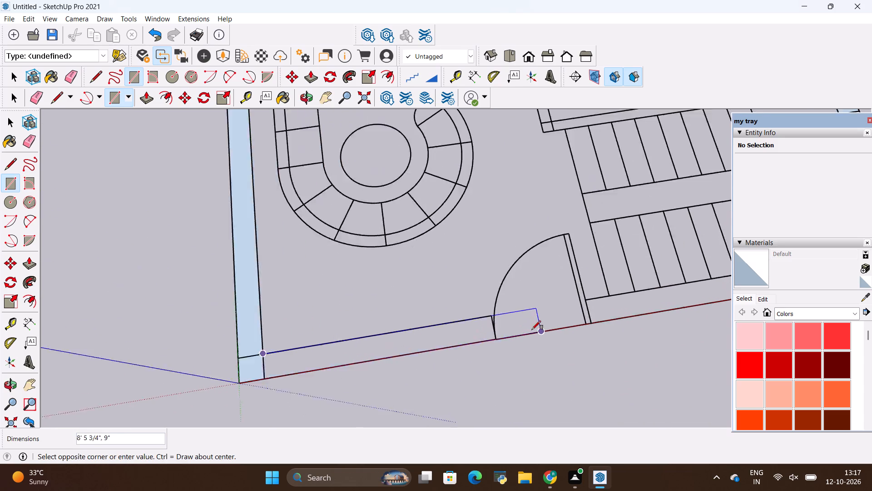
pyautogui.scroll(5, 532, 330)
pyautogui.scroll(16, 540, 325)
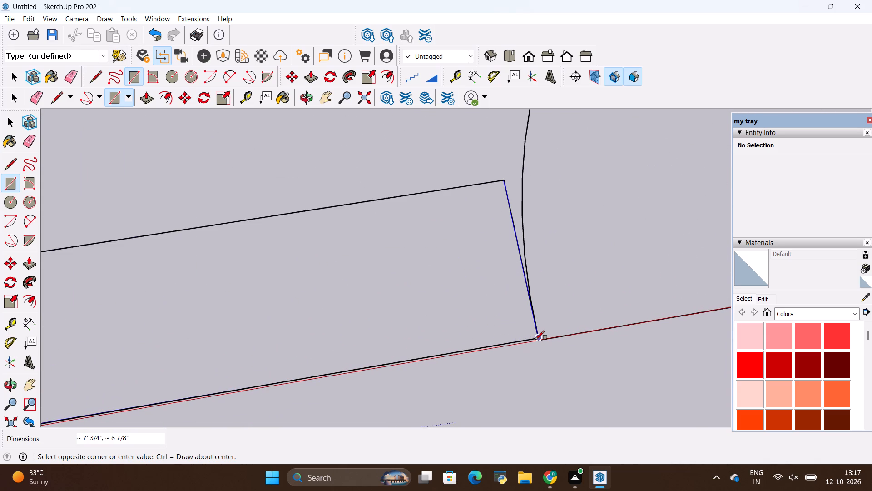
pyautogui.click(536, 339)
# Draw a 10' 5 1/4" by 9" rectangle over the front wall from the entrance door to the stair-side outer wall.
pyautogui.scroll(-5, 369, 354)
pyautogui.scroll(-20, 309, 332)
pyautogui.scroll(-6, 309, 332)
pyautogui.scroll(2, 346, 286)
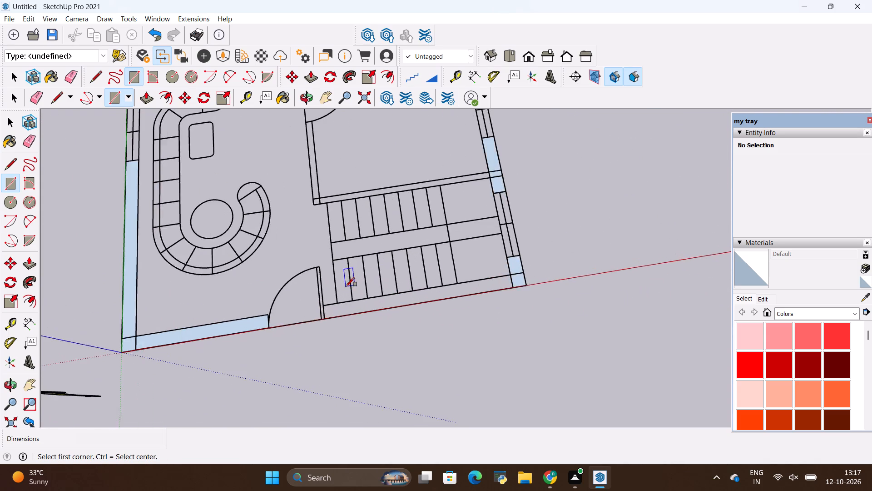
pyautogui.scroll(12, 346, 286)
pyautogui.click(314, 305)
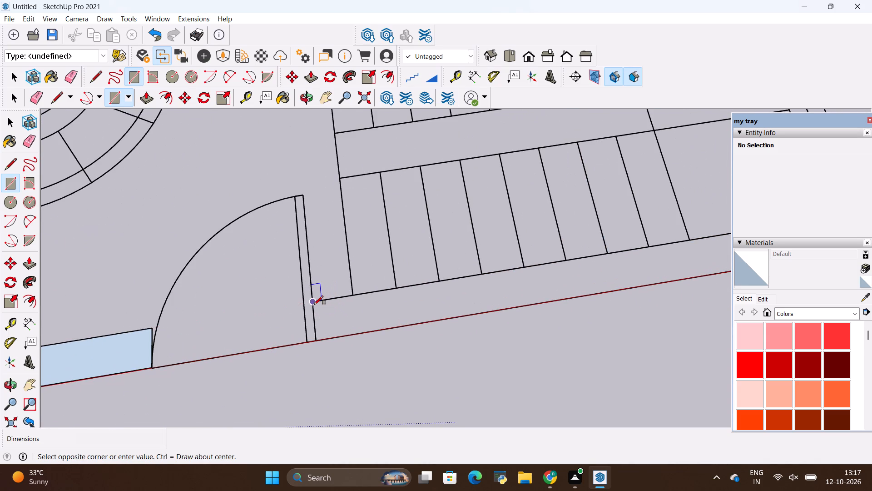
pyautogui.scroll(-5, 213, 330)
pyautogui.click(635, 278)
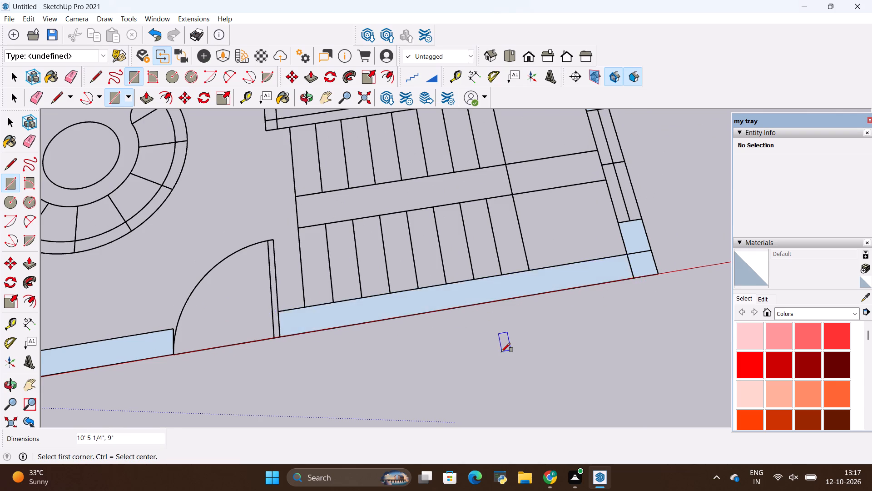
# Draw a 4 1/2" thick rectangle over the short free-ended partition projecting from the green-axis outer wall above the sofa area.
pyautogui.scroll(-18, 501, 352)
pyautogui.moveTo(513, 370); pyautogui.dragTo(490, 376, button='middle')
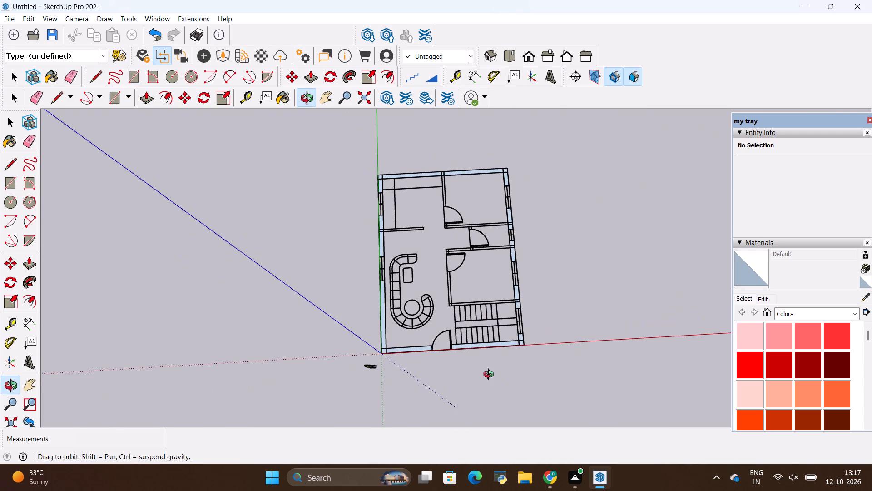
pyautogui.moveTo(490, 376); pyautogui.dragTo(490, 372, button='middle')
pyautogui.scroll(1, 490, 355)
pyautogui.scroll(16, 322, 193)
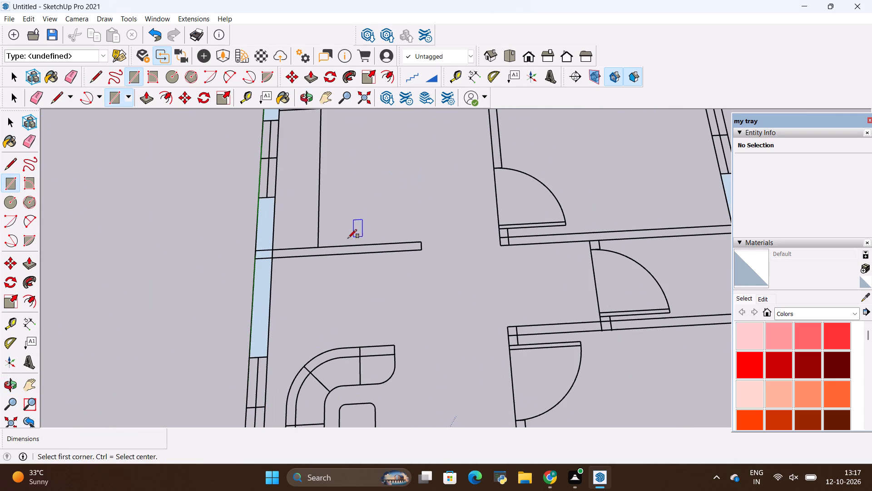
pyautogui.click(272, 248)
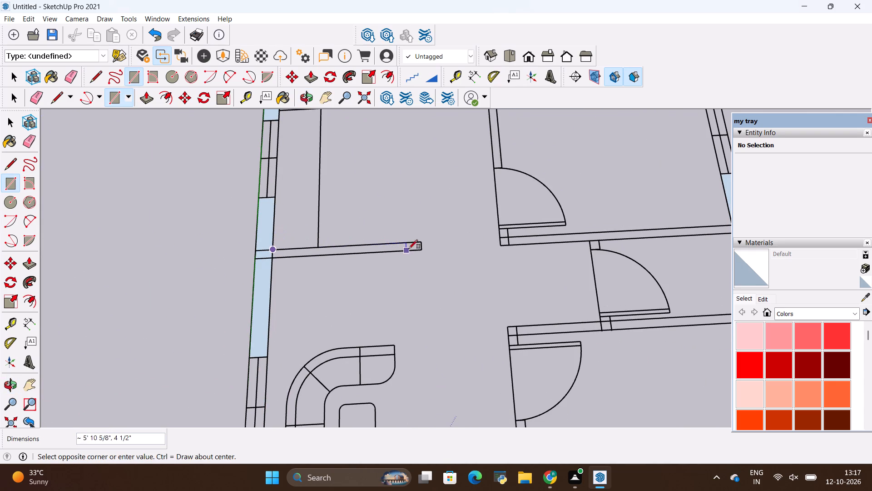
pyautogui.click(423, 249)
pyautogui.scroll(-3, 276, 290)
pyautogui.scroll(4, 527, 225)
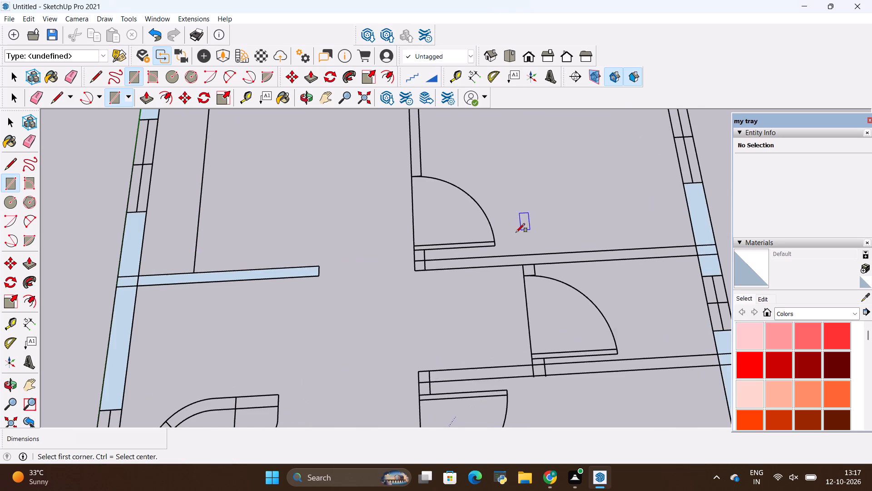
# Draw a rectangle over the inner wall between the upper bedroom and the small middle room, from the stair-side outer wall to its free end.
pyautogui.scroll(-3, 293, 255)
pyautogui.scroll(2, 606, 232)
pyautogui.click(609, 251)
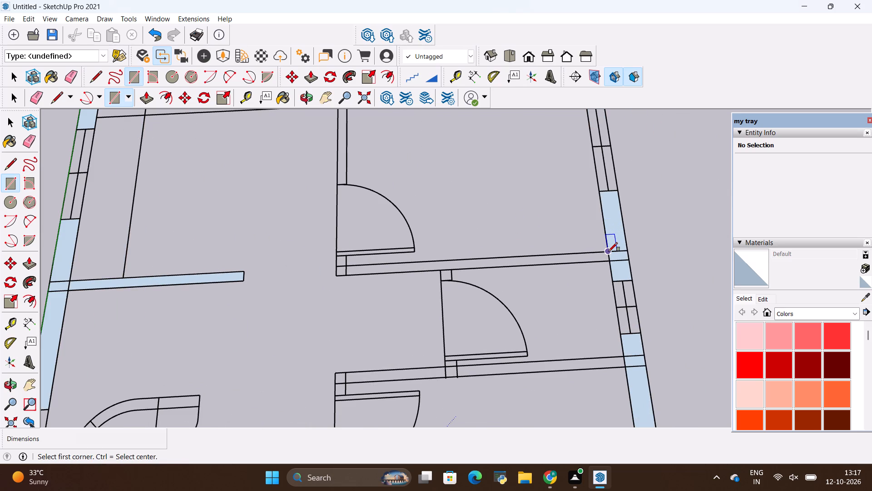
pyautogui.click(337, 275)
# Draw a 5" by 4 1/2" rectangle over the upper bedroom's door jamb at the free end of that wall.
pyautogui.scroll(5, 338, 260)
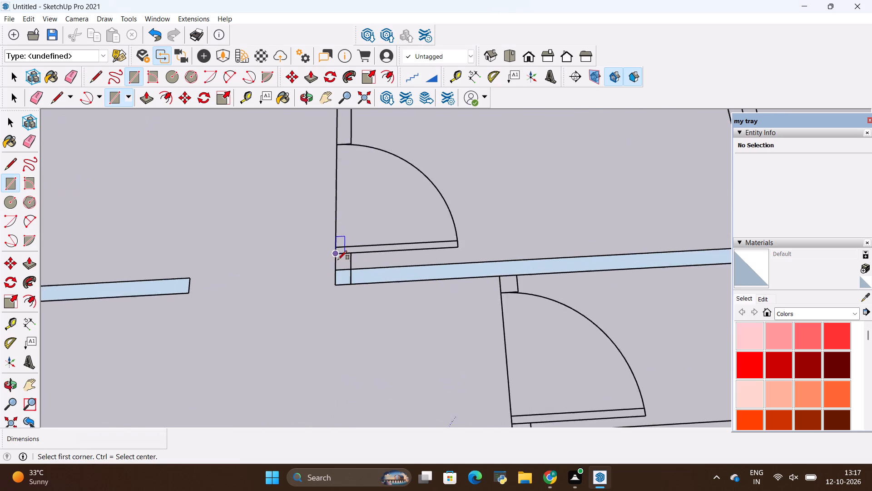
pyautogui.scroll(4, 338, 260)
pyautogui.click(333, 252)
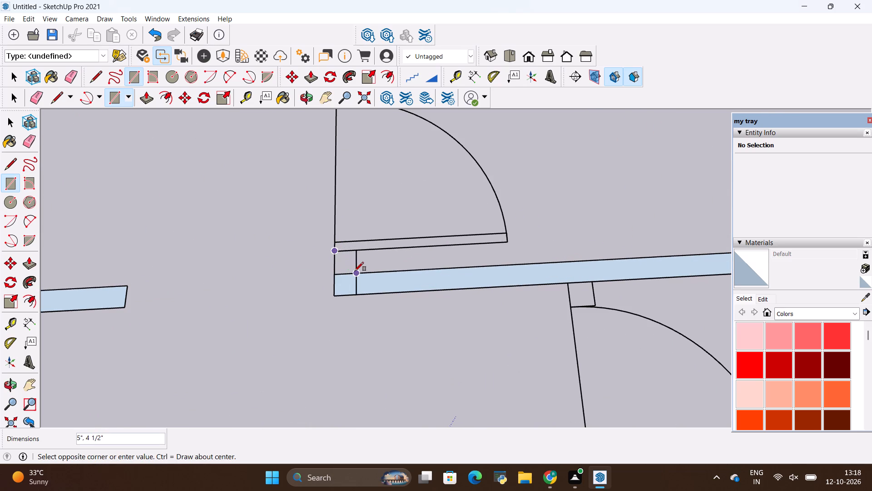
pyautogui.click(355, 271)
# Draw a 10' 5 1/4" by 4 1/2" rectangle over the inner wall between the small middle room and the lower bedroom.
pyautogui.scroll(-19, 259, 258)
pyautogui.scroll(4, 489, 265)
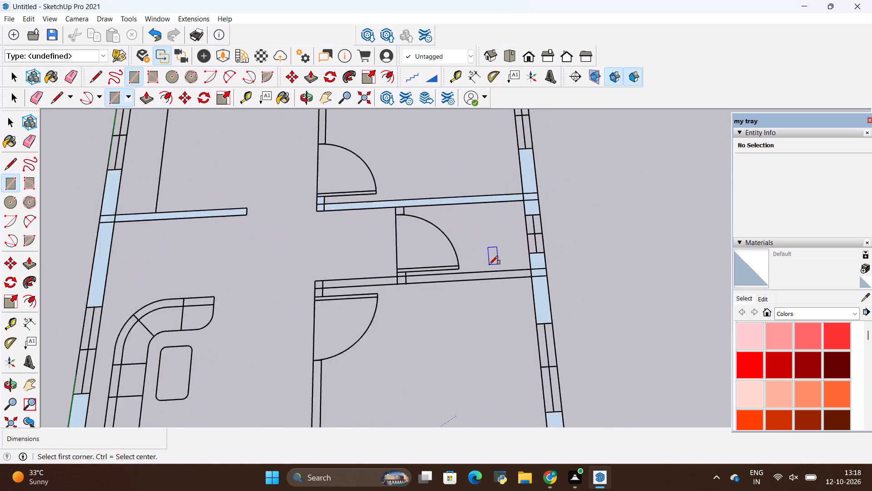
pyautogui.scroll(4, 489, 265)
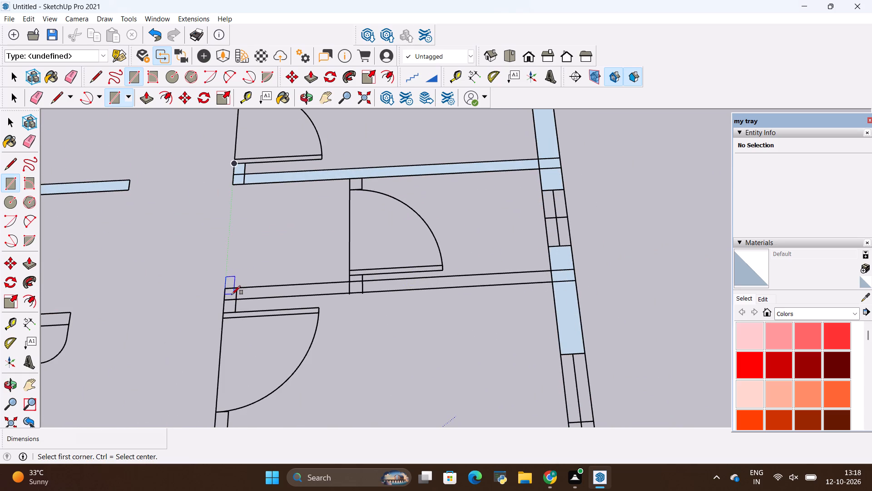
pyautogui.click(226, 299)
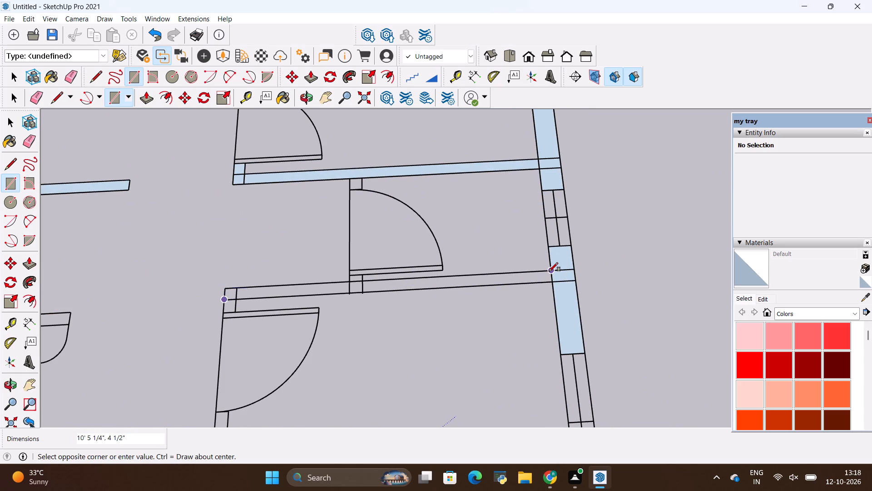
pyautogui.click(549, 271)
# Draw small rectangles over the two door jambs on that wall, at the middle room's door and the lower bedroom's door.
pyautogui.scroll(13, 399, 271)
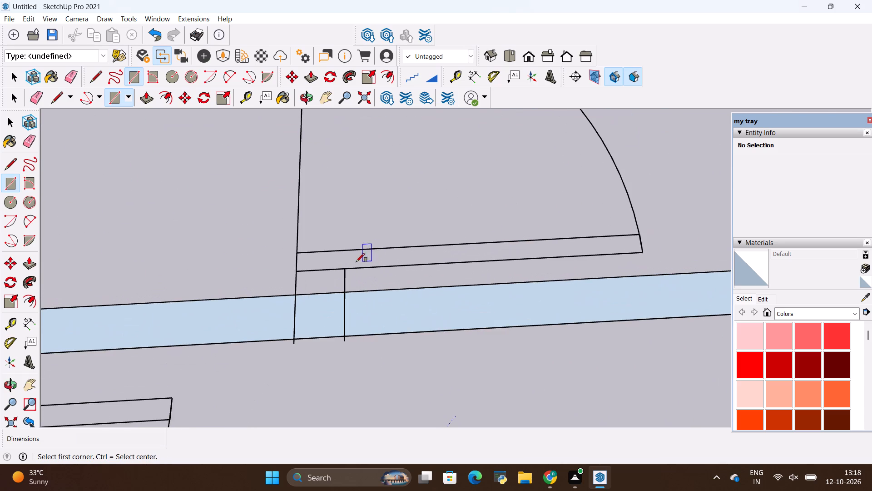
pyautogui.click(345, 268)
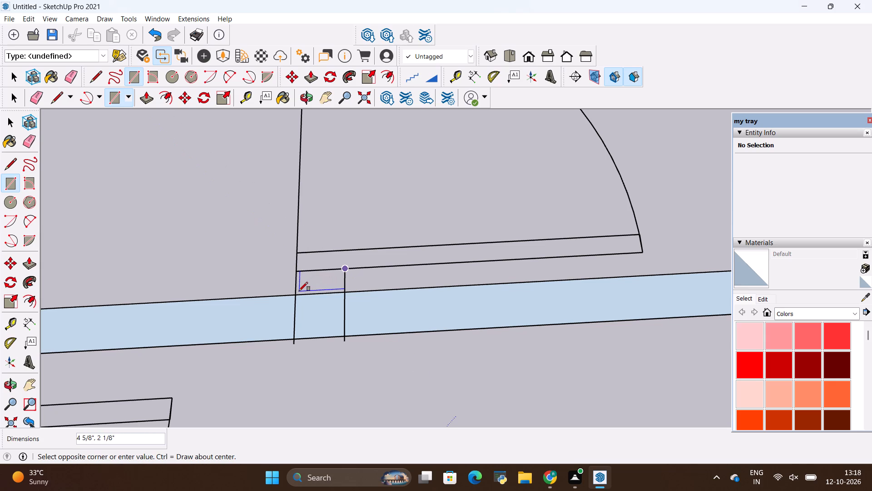
pyautogui.click(299, 291)
pyautogui.scroll(-10, 626, 188)
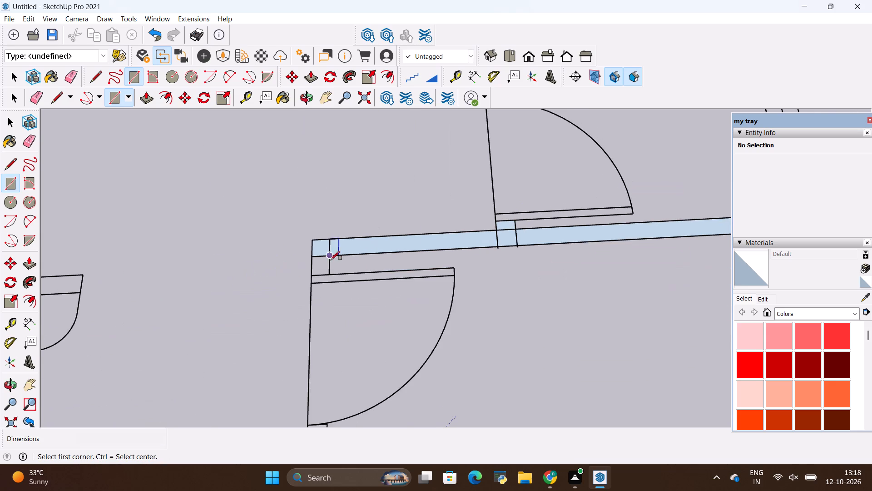
pyautogui.scroll(3, 339, 259)
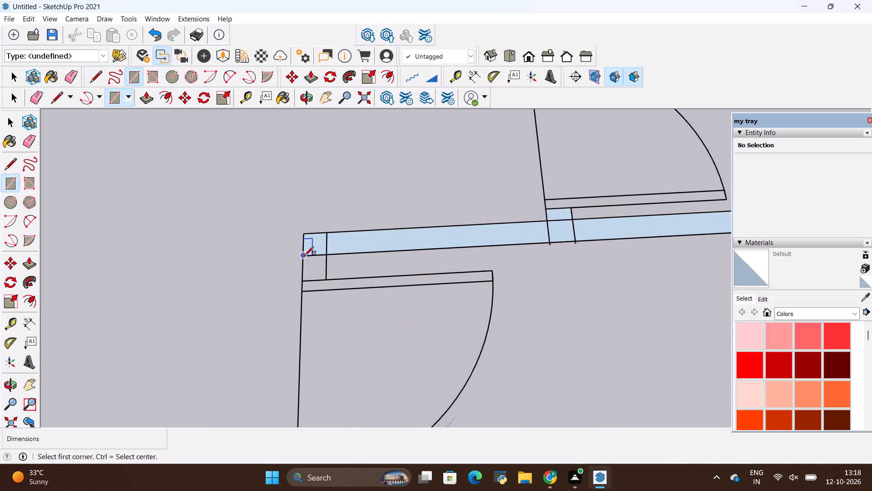
pyautogui.click(305, 256)
pyautogui.click(324, 278)
# Draw a 10' 5 1/4" by 4 1/2" rectangle over the inner wall between the lower bedroom and the staircase.
pyautogui.scroll(-3, 304, 225)
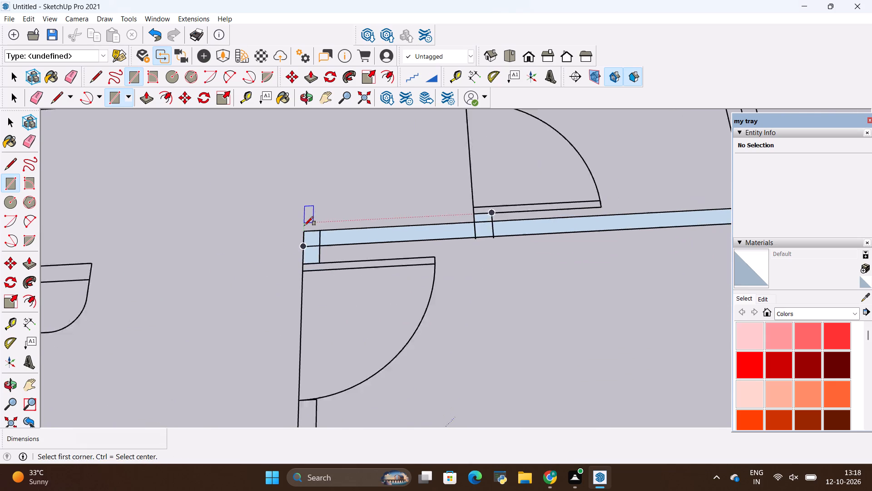
pyautogui.scroll(-7, 304, 225)
pyautogui.scroll(-10, 430, 226)
pyautogui.scroll(6, 431, 352)
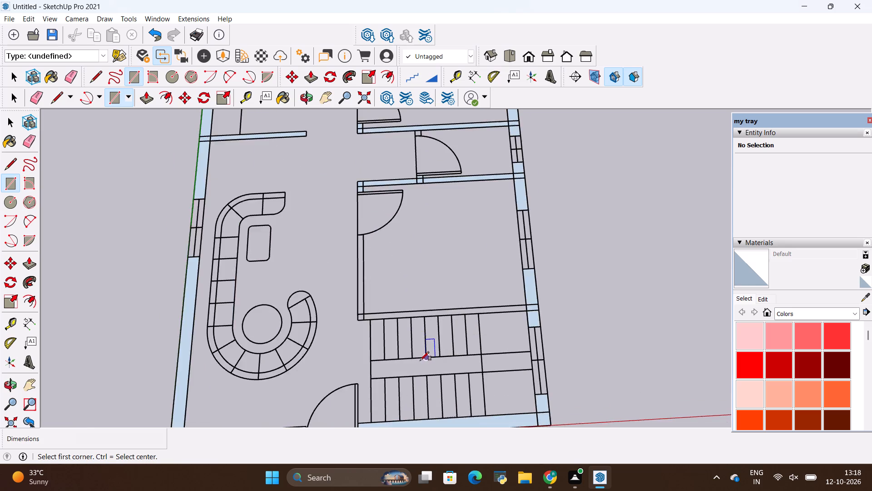
pyautogui.scroll(2, 420, 361)
pyautogui.click(565, 287)
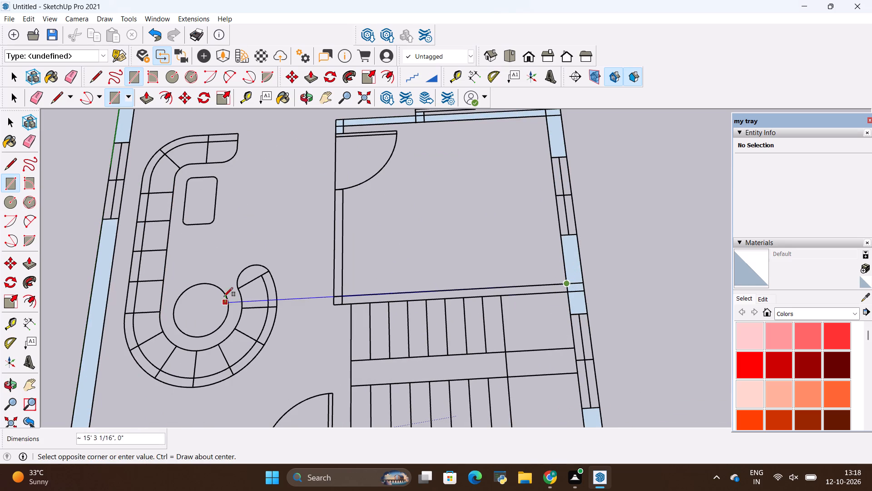
pyautogui.scroll(11, 366, 311)
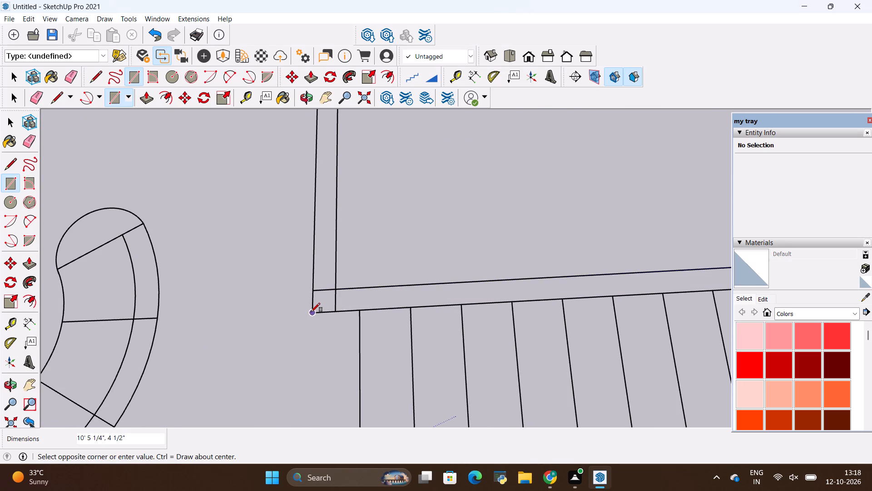
pyautogui.click(311, 312)
# Draw a 4 1/2" wide rectangle over the lower bedroom's living-room-side wall, from its door opening to the staircase wall.
pyautogui.scroll(-6, 370, 410)
pyautogui.scroll(8, 336, 161)
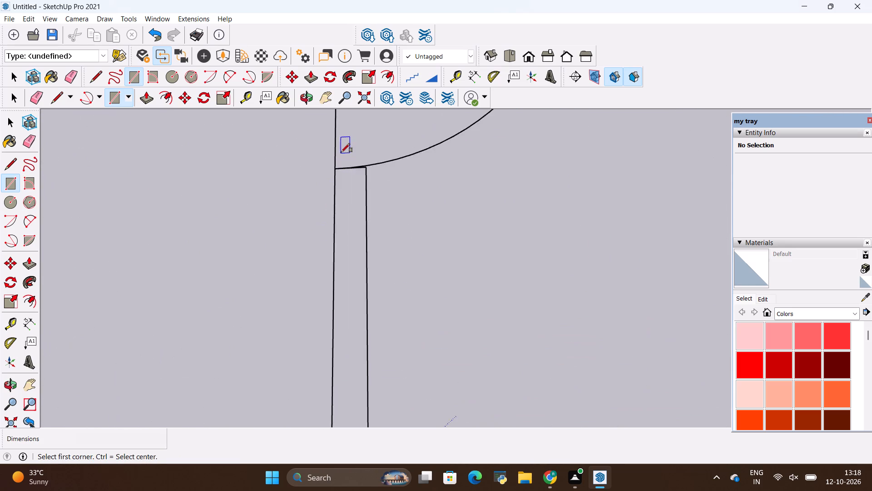
pyautogui.scroll(15, 341, 152)
pyautogui.moveTo(372, 213); pyautogui.dragTo(347, 282)
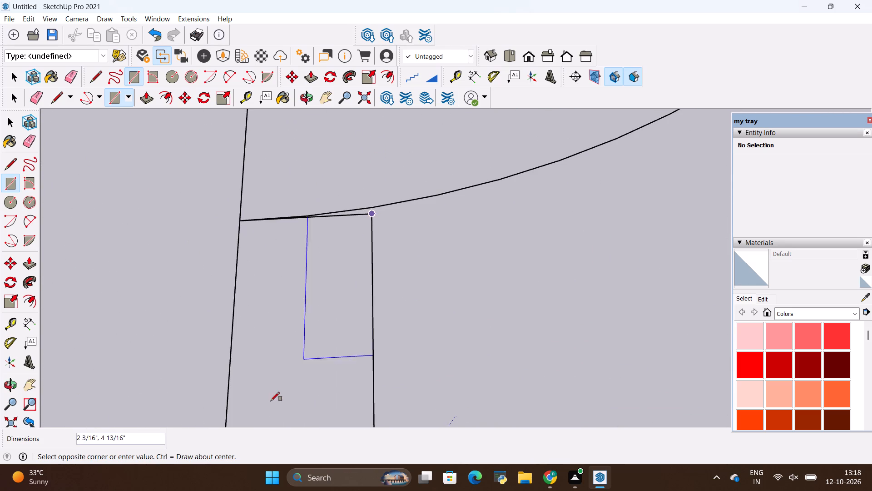
pyautogui.scroll(-5, 280, 376)
pyautogui.scroll(-20, 318, 308)
pyautogui.scroll(-11, 318, 308)
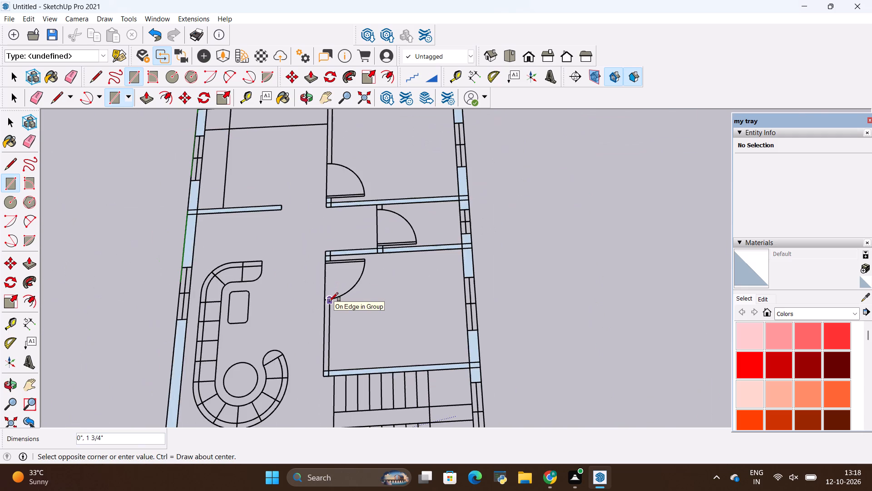
pyautogui.scroll(20, 312, 390)
pyautogui.scroll(2, 312, 390)
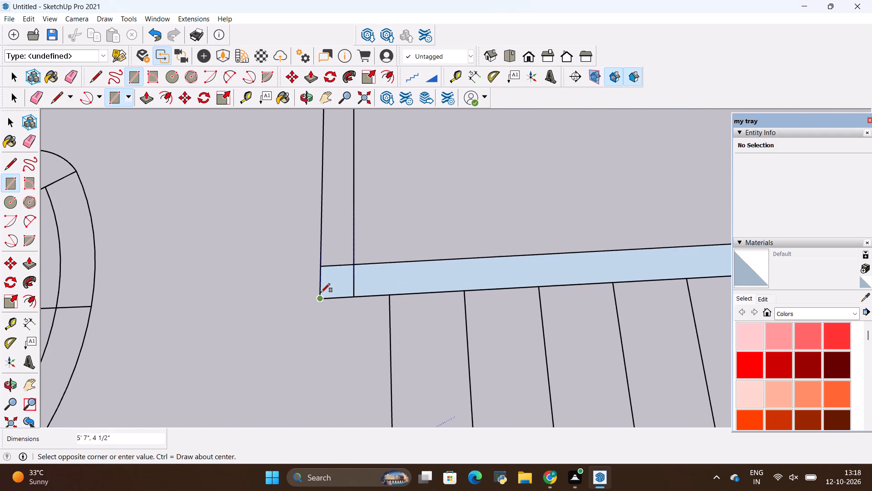
pyautogui.click(319, 269)
# Draw a small rectangle over the middle room's other door jamb, where it meets the wall shared with the upper bedroom.
pyautogui.scroll(-20, 315, 396)
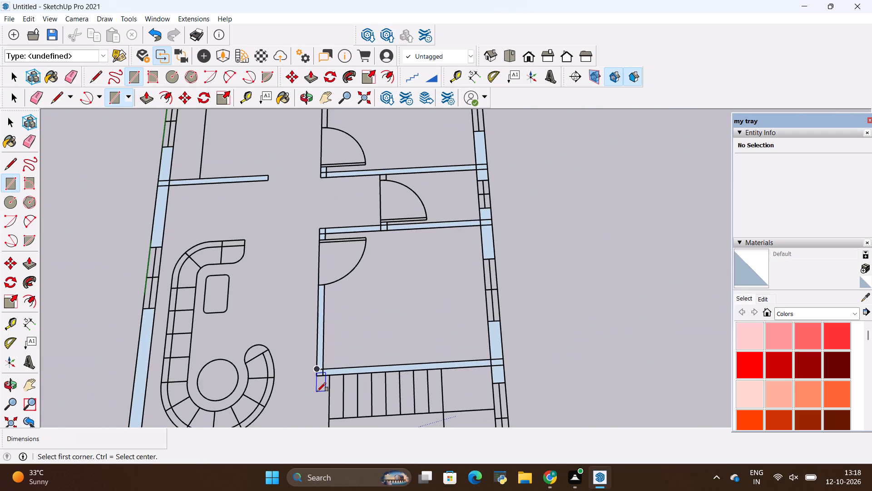
pyautogui.scroll(-9, 317, 391)
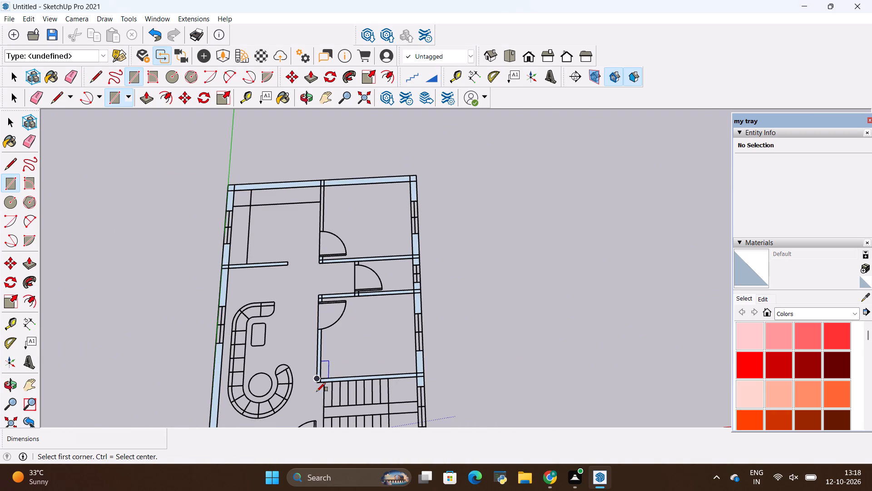
pyautogui.scroll(-11, 318, 387)
pyautogui.scroll(9, 346, 401)
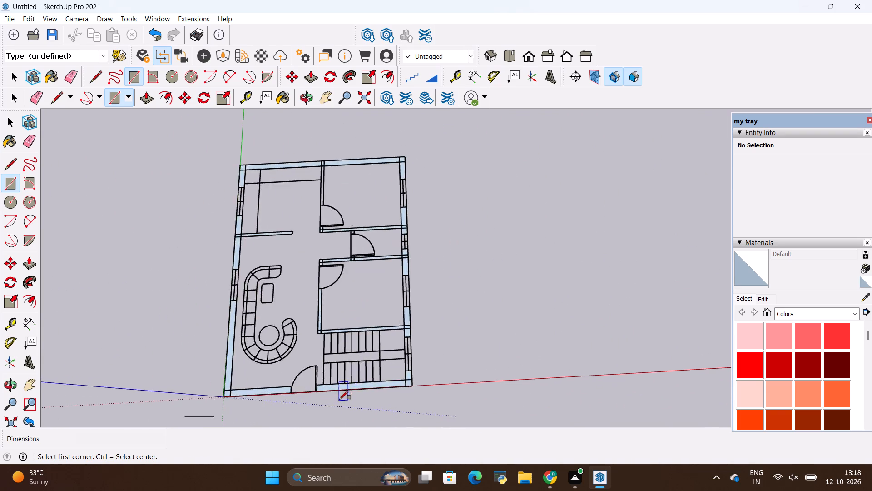
pyautogui.scroll(11, 339, 400)
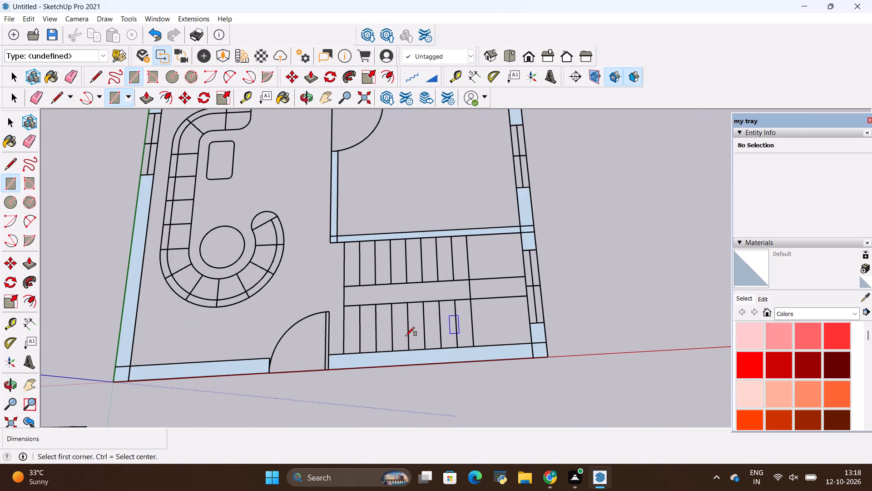
pyautogui.scroll(-9, 382, 357)
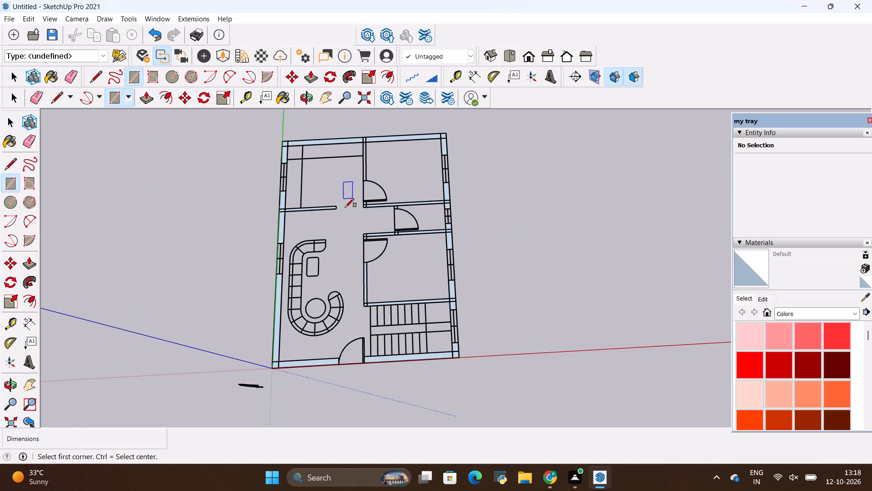
pyautogui.scroll(2, 426, 351)
pyautogui.scroll(4, 388, 261)
pyautogui.scroll(-5, 388, 261)
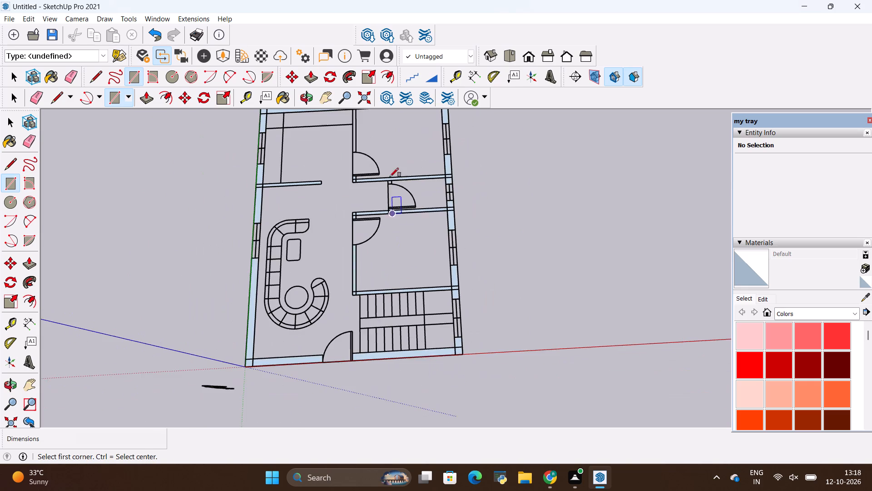
pyautogui.scroll(15, 384, 135)
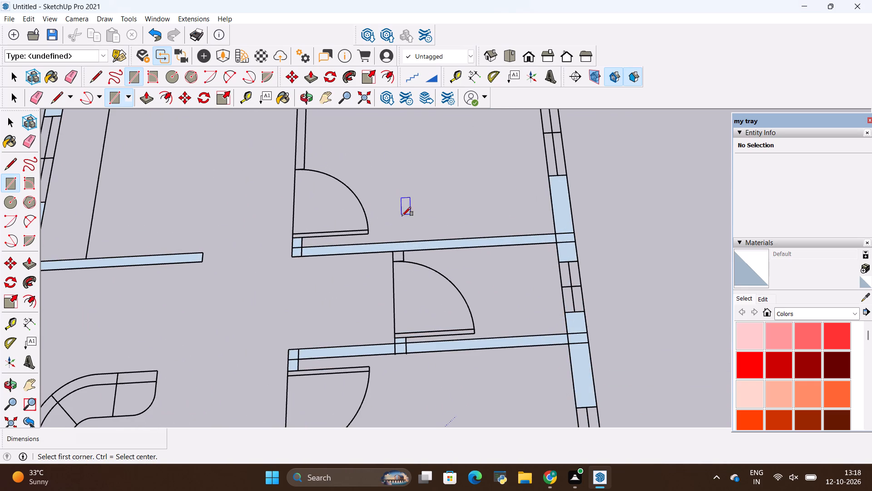
pyautogui.scroll(10, 398, 241)
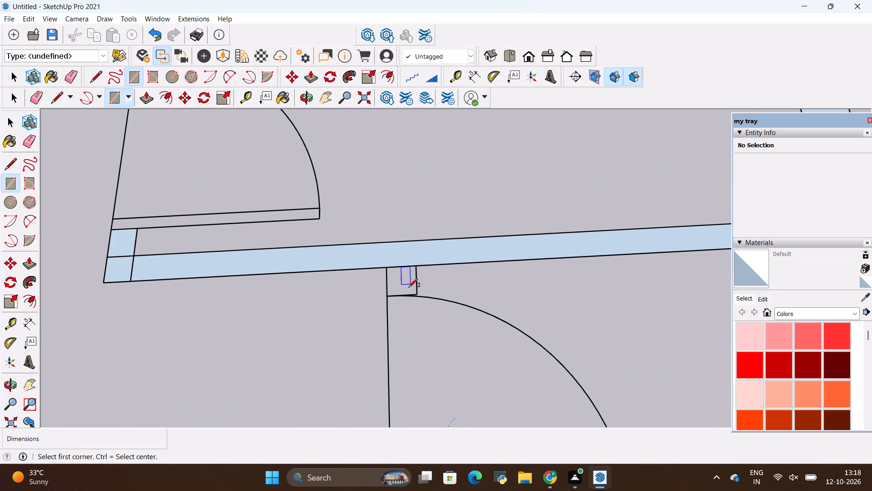
pyautogui.scroll(11, 409, 287)
pyautogui.click(430, 310)
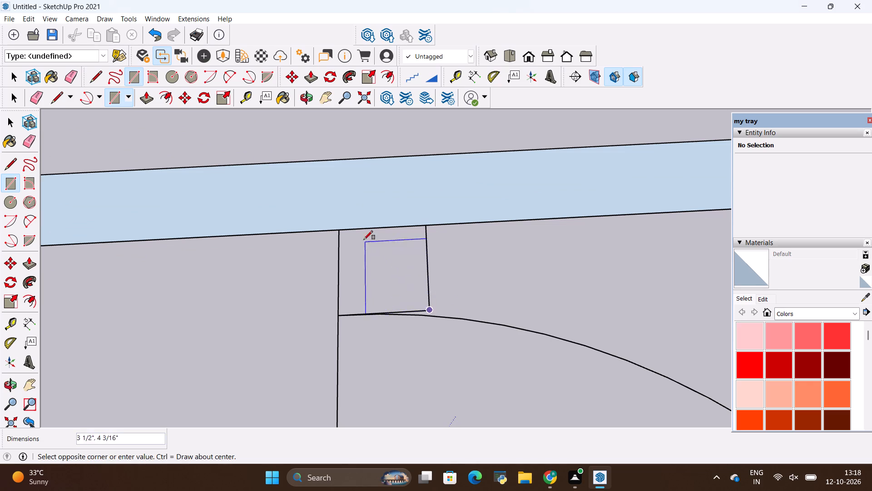
pyautogui.click(344, 230)
# Draw a 5' 7 3/4" by 4 1/2" rectangle over the upper bedroom's side wall, from the rear outer wall to its door opening.
pyautogui.scroll(-15, 387, 382)
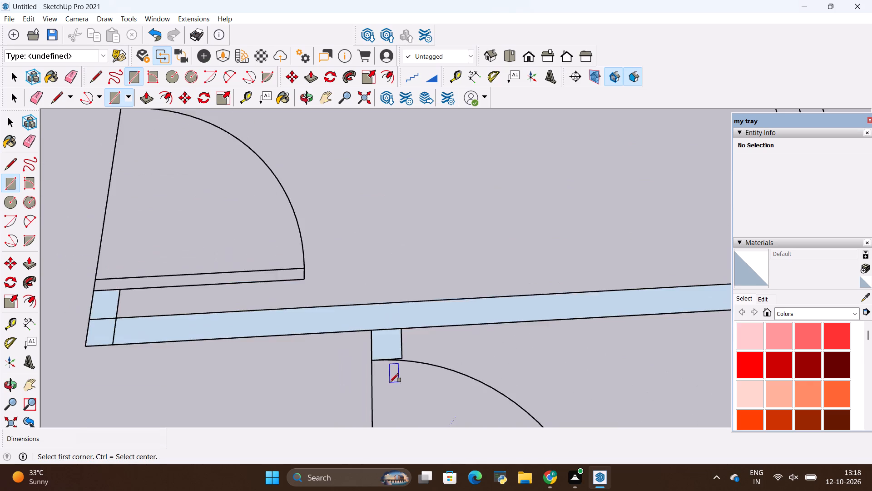
pyautogui.scroll(-14, 390, 382)
pyautogui.scroll(3, 281, 160)
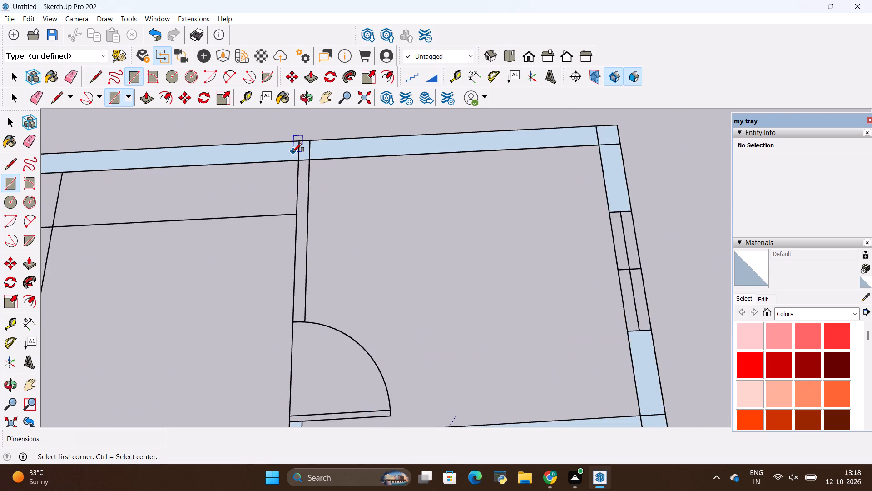
pyautogui.scroll(1, 293, 152)
pyautogui.click(297, 160)
pyautogui.scroll(11, 301, 343)
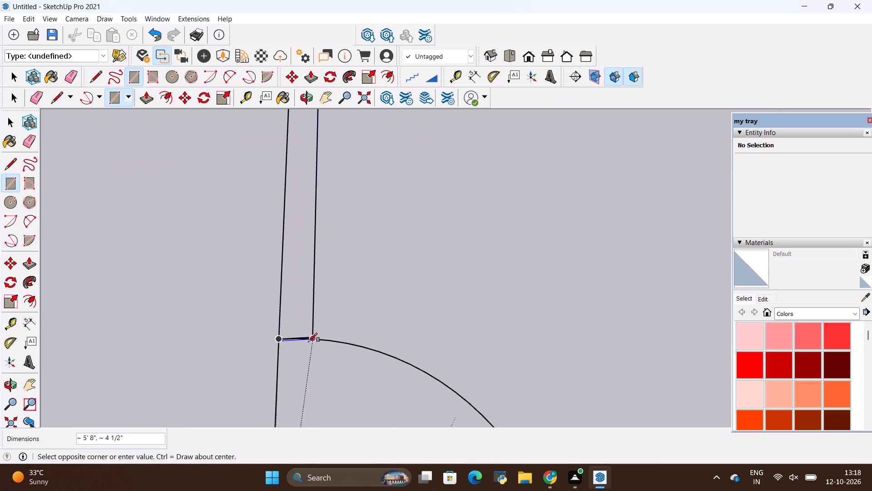
pyautogui.scroll(10, 308, 342)
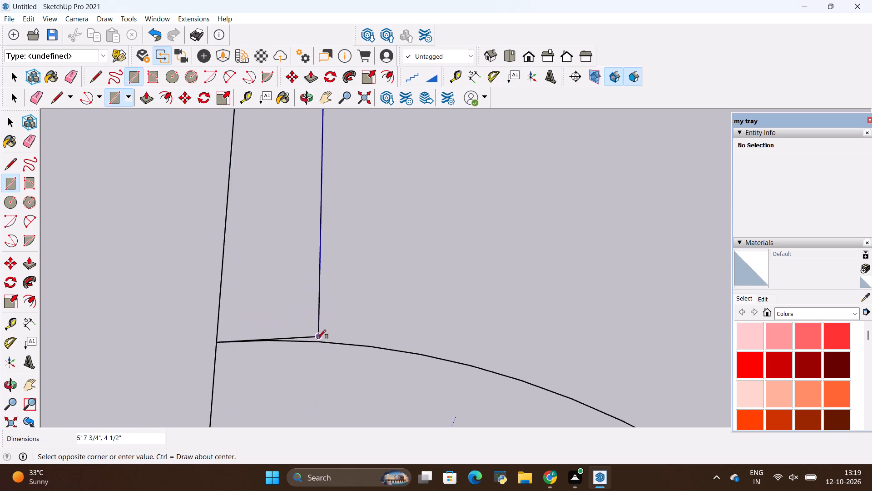
pyautogui.click(317, 339)
pyautogui.scroll(-20, 281, 428)
pyautogui.scroll(-3, 281, 428)
pyautogui.scroll(-3, 365, 355)
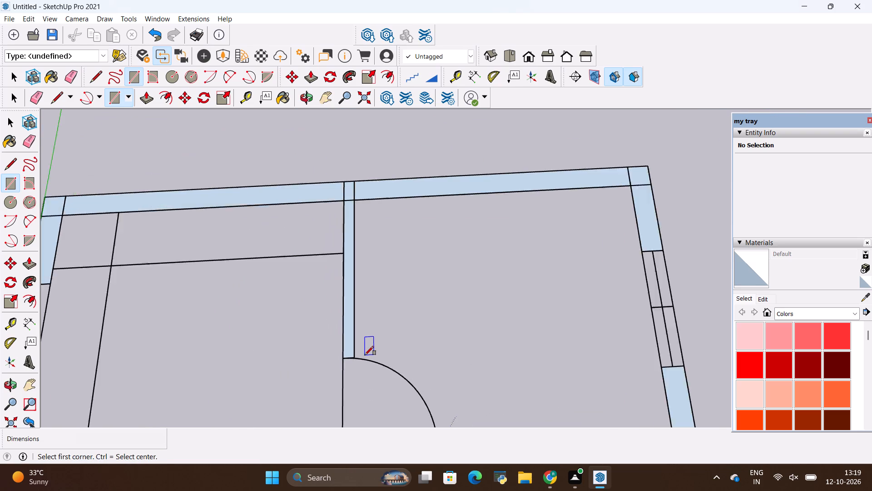
pyautogui.scroll(-10, 365, 355)
pyautogui.scroll(-12, 365, 355)
pyautogui.press('Escape')
pyautogui.scroll(-9, 367, 336)
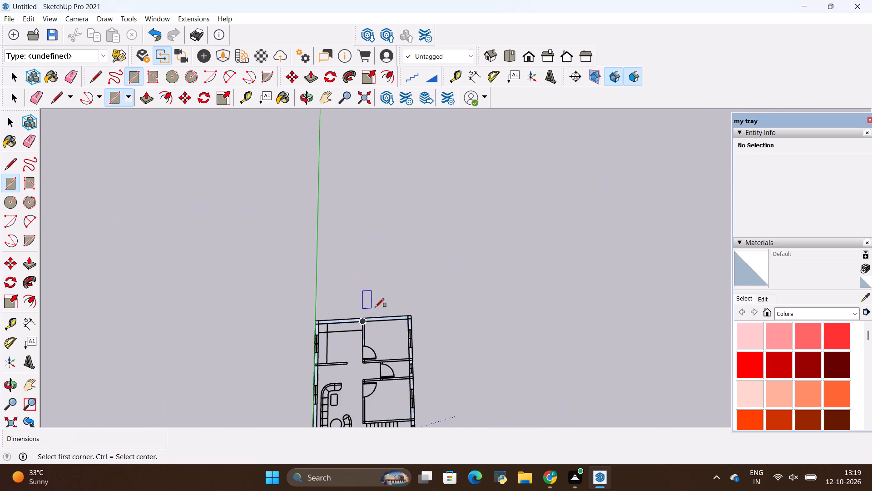
pyautogui.scroll(-5, 375, 307)
pyautogui.scroll(14, 362, 371)
pyautogui.press('space')
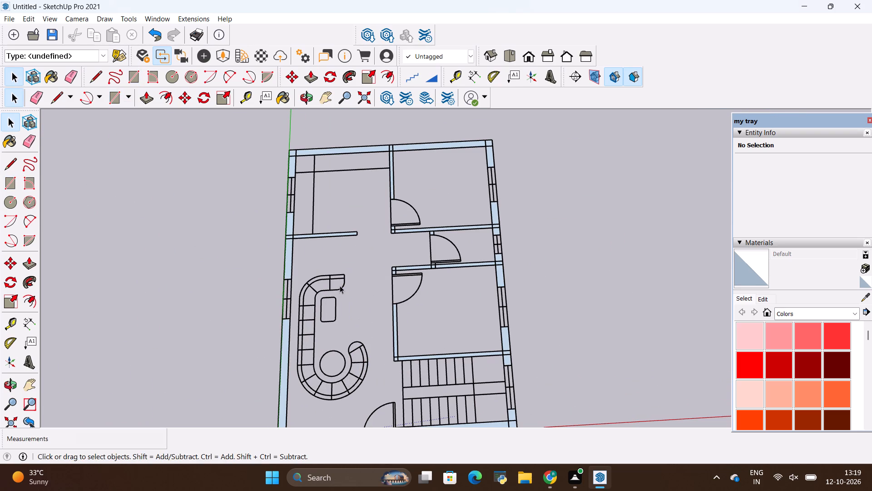
pyautogui.click(354, 276)
# Push/Pull the rear outer wall face up to a height of 10'.
pyautogui.press('p')
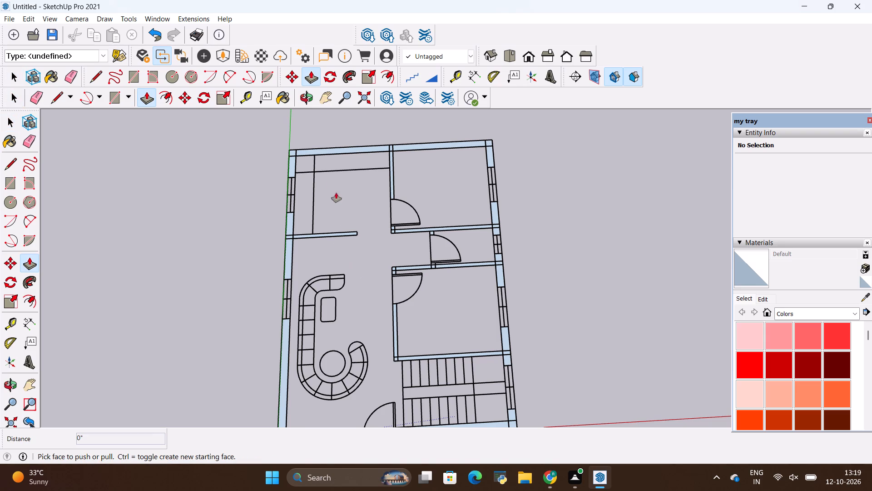
pyautogui.scroll(11, 322, 150)
pyautogui.click(323, 152)
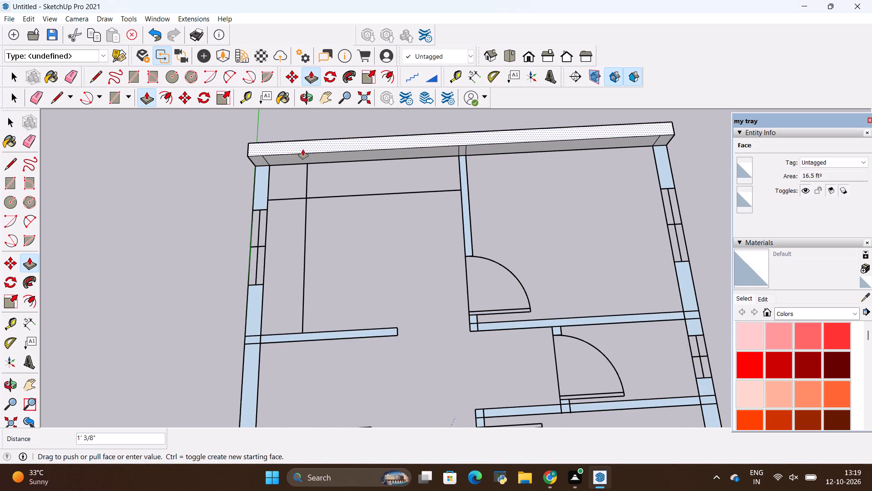
pyautogui.press('BackSpace')
pyautogui.write("10'")
pyautogui.press('Return')
pyautogui.press('Escape')
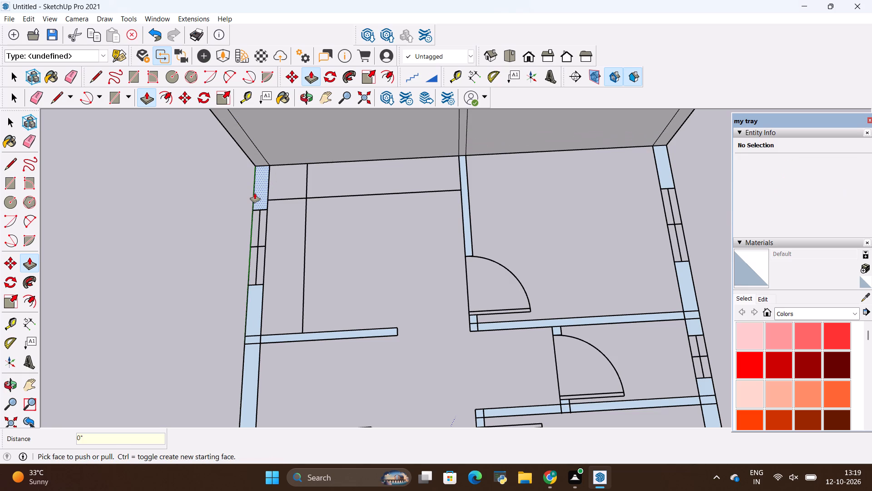
# Extrude the rear corner segments of both side outer walls and the upper bedroom's inner side wall by the same 10'.
pyautogui.doubleClick(258, 195)
pyautogui.scroll(4, 495, 198)
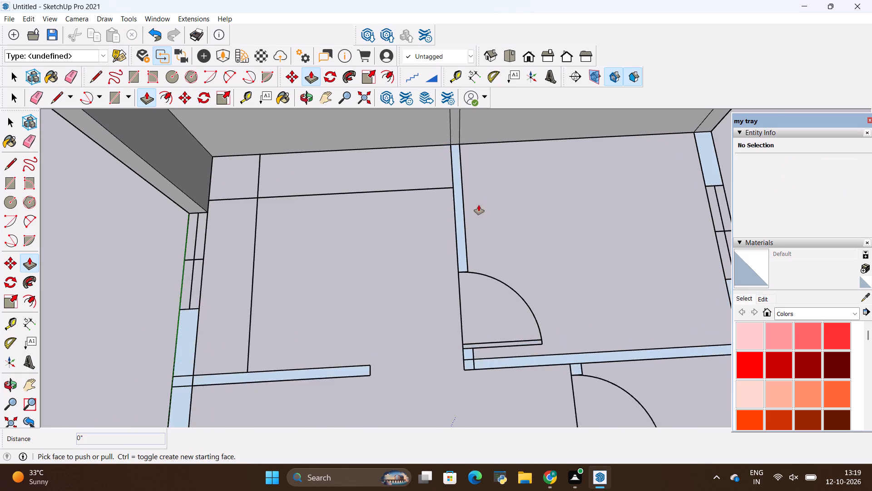
pyautogui.scroll(2, 479, 205)
pyautogui.doubleClick(452, 218)
pyautogui.scroll(-11, 275, 225)
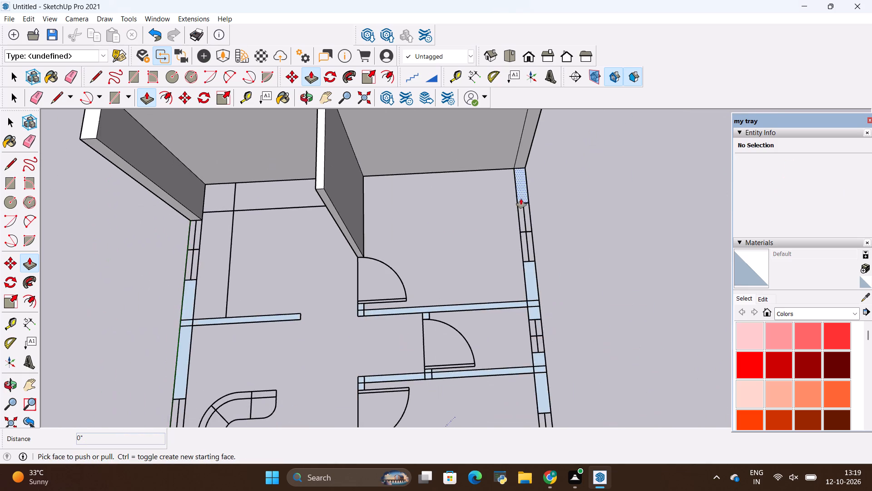
pyautogui.scroll(-6, 522, 198)
pyautogui.scroll(9, 409, 120)
pyautogui.scroll(5, 559, 205)
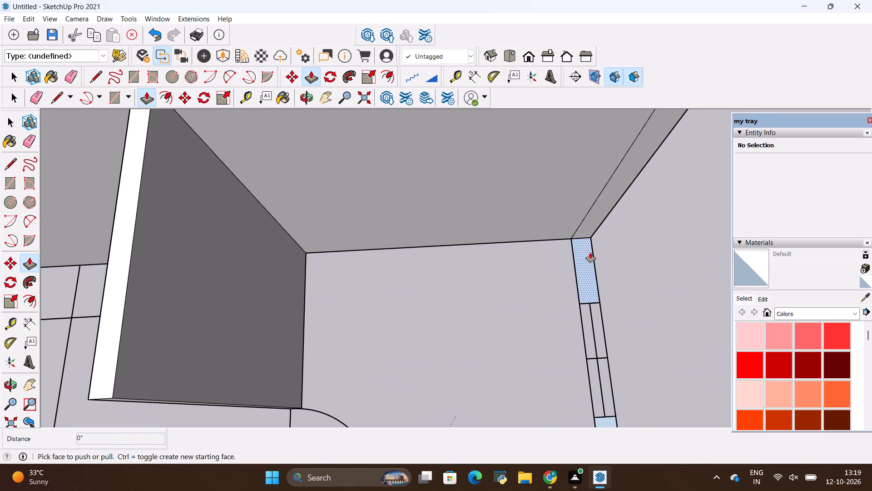
pyautogui.doubleClick(590, 253)
# Extrude the outer wall segment between the upper bedroom and middle room windows and the inner wall between those rooms by the same 10'.
pyautogui.scroll(-12, 458, 210)
pyautogui.scroll(8, 544, 332)
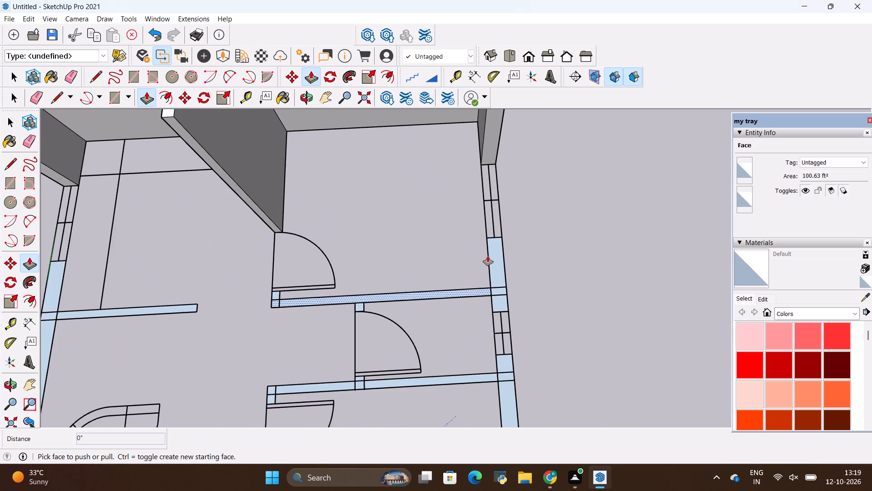
pyautogui.doubleClick(498, 251)
pyautogui.doubleClick(473, 295)
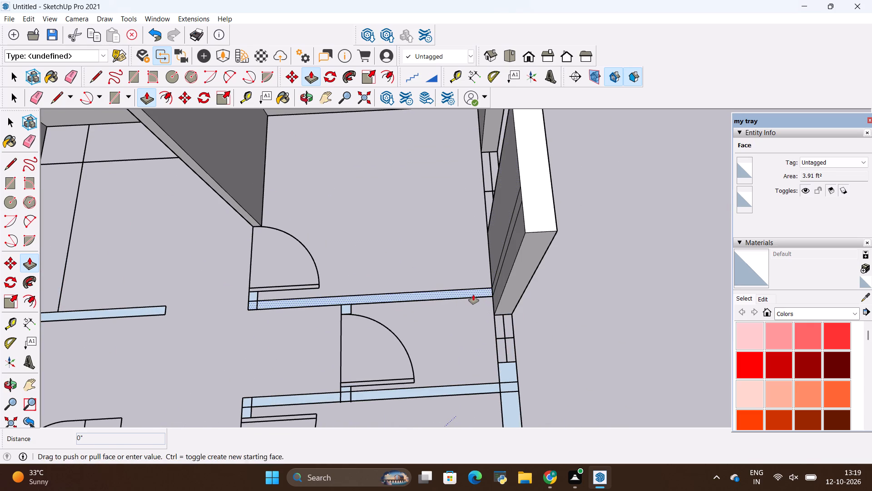
# Extrude the opposite outer wall segment between its two windows and the inner wall projecting from it by the same 10'.
pyautogui.scroll(-12, 351, 296)
pyautogui.scroll(10, 309, 296)
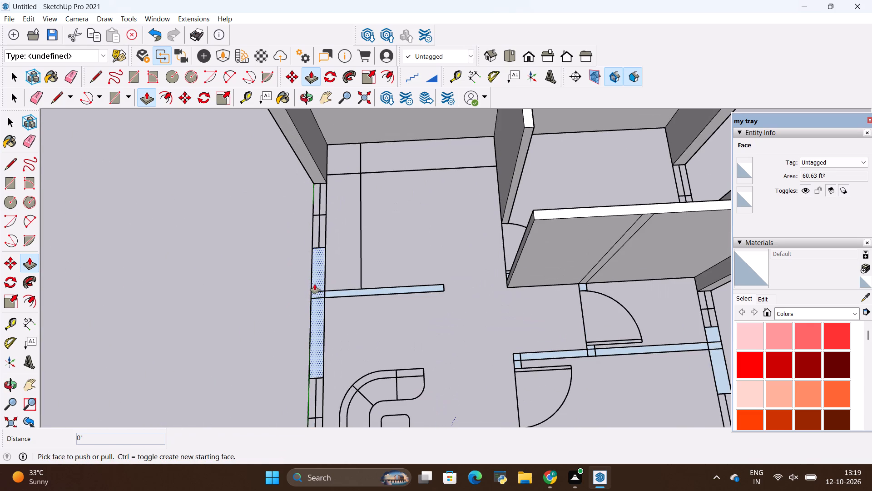
pyautogui.doubleClick(319, 270)
pyautogui.scroll(5, 337, 296)
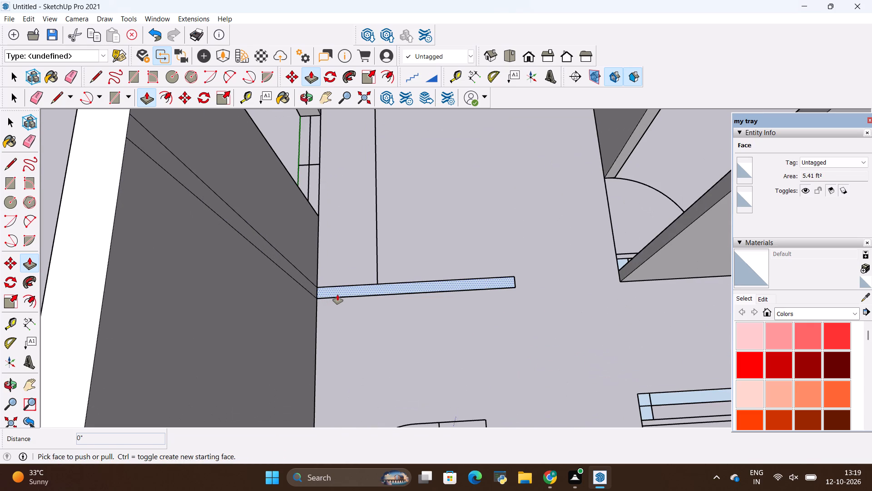
pyautogui.doubleClick(337, 295)
# Extrude the small upper bedroom door jamb at the end of the wall shared with the middle room by the same 10'.
pyautogui.scroll(-11, 337, 292)
pyautogui.moveTo(370, 265); pyautogui.dragTo(505, 335, button='middle')
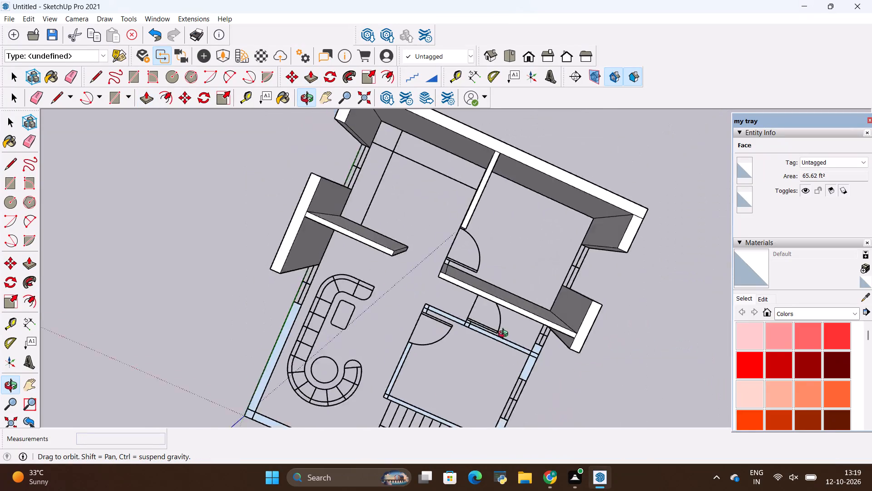
pyautogui.moveTo(505, 335); pyautogui.dragTo(257, 252, button='middle')
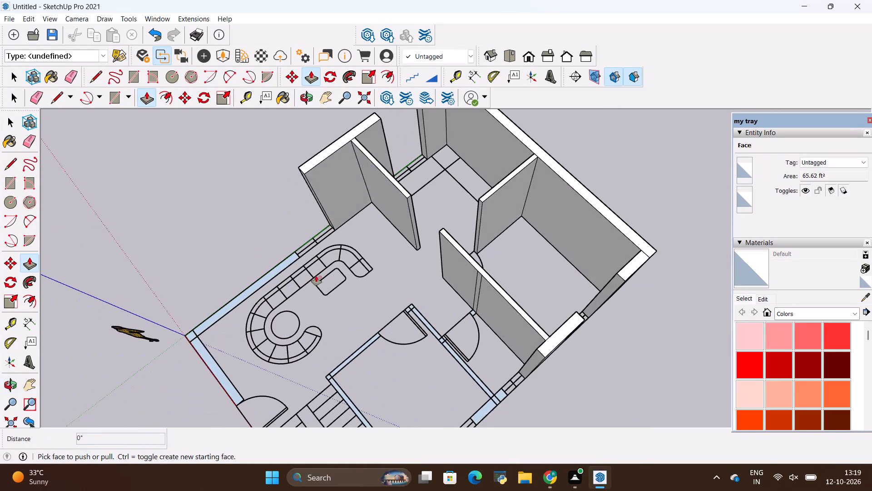
pyautogui.scroll(-4, 456, 314)
pyautogui.moveTo(543, 341); pyautogui.dragTo(223, 273, button='middle')
pyautogui.scroll(6, 448, 276)
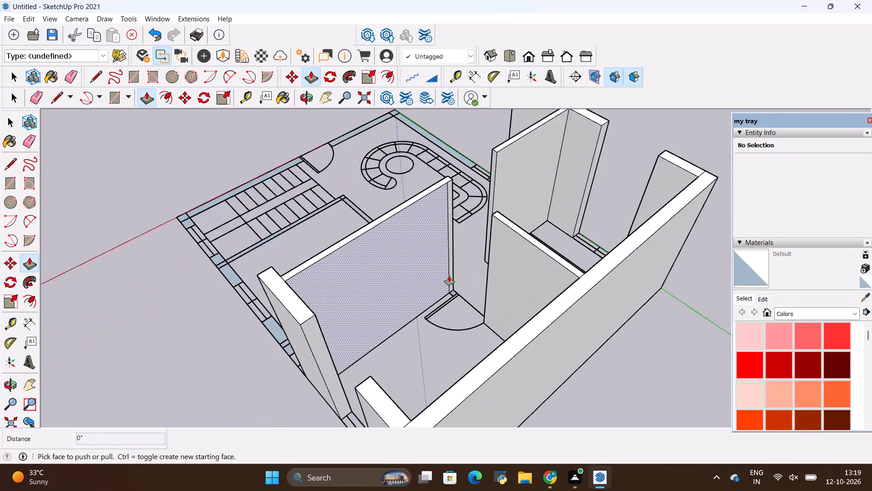
pyautogui.scroll(8, 449, 276)
pyautogui.doubleClick(458, 313)
# Extrude the outer wall segment between the middle room and lower bedroom windows and the inner wall between those rooms by the same 10'.
pyautogui.scroll(-3, 590, 318)
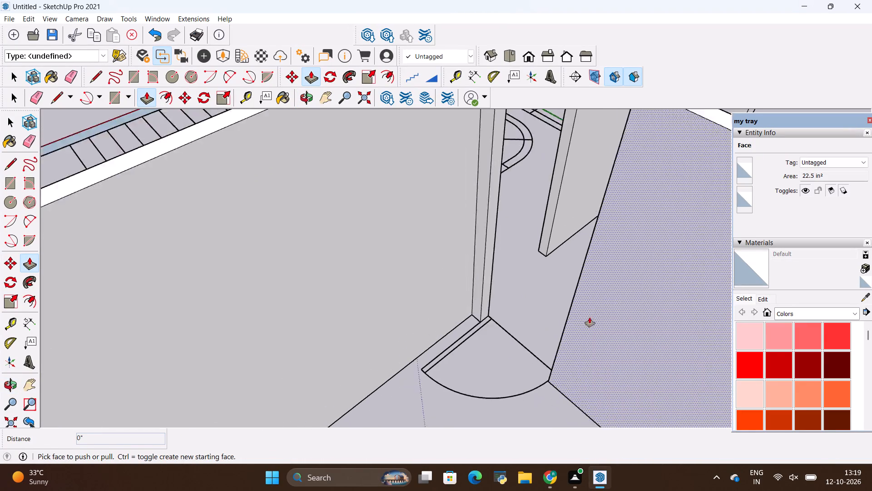
pyautogui.scroll(-15, 590, 317)
pyautogui.scroll(13, 428, 386)
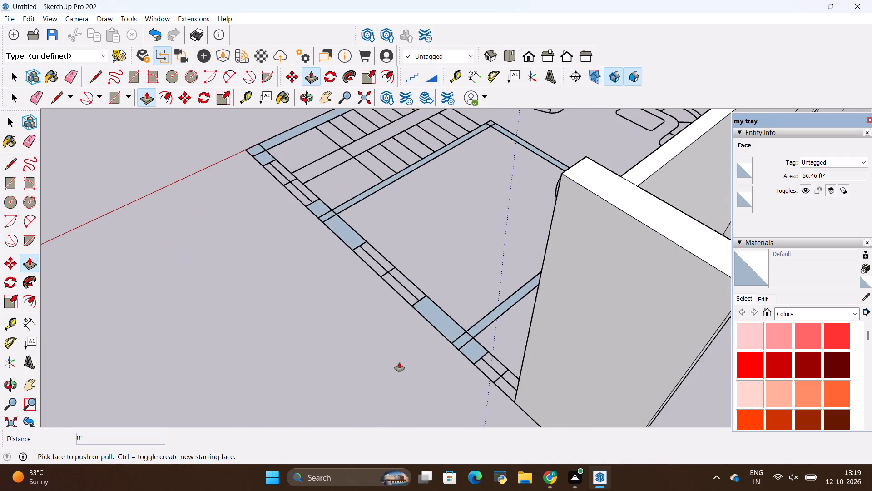
pyautogui.doubleClick(436, 316)
pyautogui.scroll(1, 519, 301)
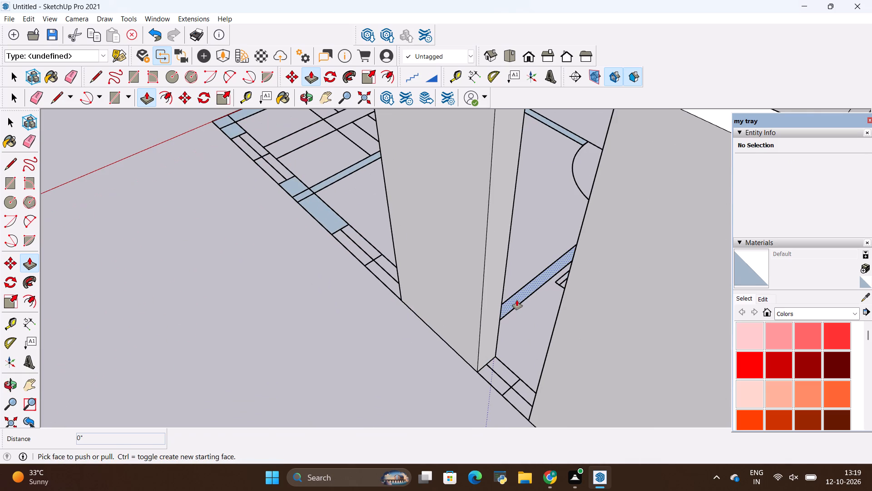
pyautogui.doubleClick(517, 300)
# Extrude the outer wall segment between the lower bedroom and staircase windows and the inner wall between those spaces by the same 10'.
pyautogui.scroll(-11, 401, 342)
pyautogui.moveTo(356, 310); pyautogui.dragTo(500, 345, button='middle')
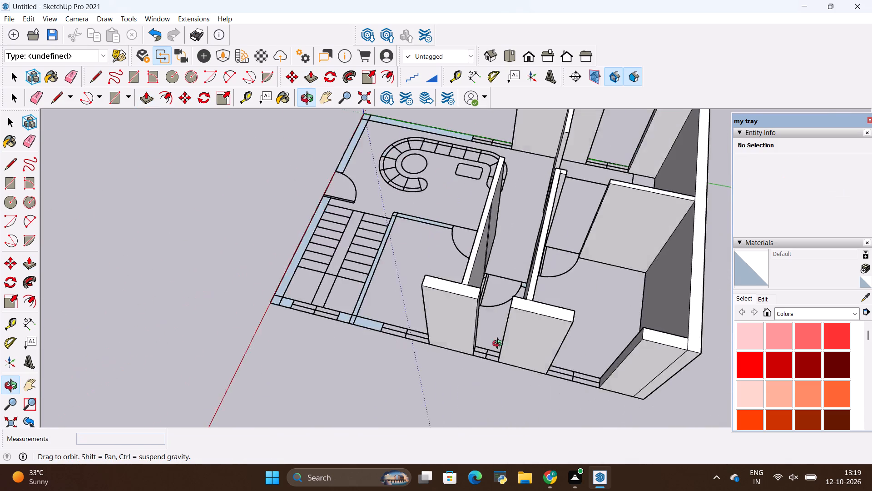
pyautogui.moveTo(500, 345); pyautogui.dragTo(605, 289, button='middle')
pyautogui.scroll(4, 450, 282)
pyautogui.scroll(-6, 417, 330)
pyautogui.scroll(4, 359, 428)
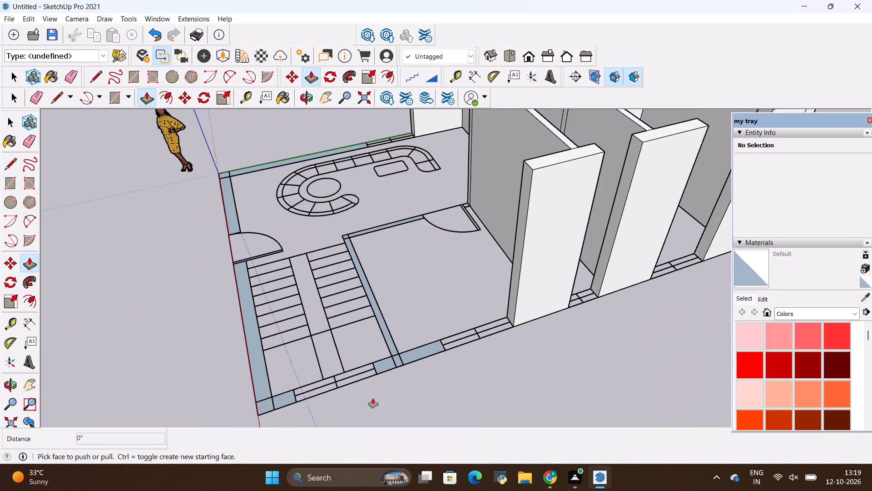
pyautogui.scroll(6, 373, 398)
pyautogui.doubleClick(410, 353)
pyautogui.scroll(1, 315, 358)
pyautogui.moveTo(315, 359); pyautogui.dragTo(414, 378, button='middle')
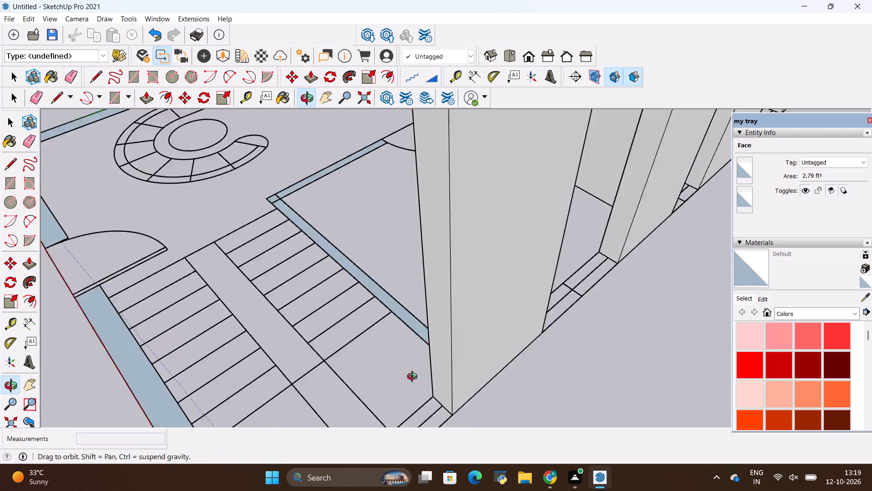
pyautogui.moveTo(414, 378); pyautogui.dragTo(597, 360, button='middle')
pyautogui.doubleClick(516, 304)
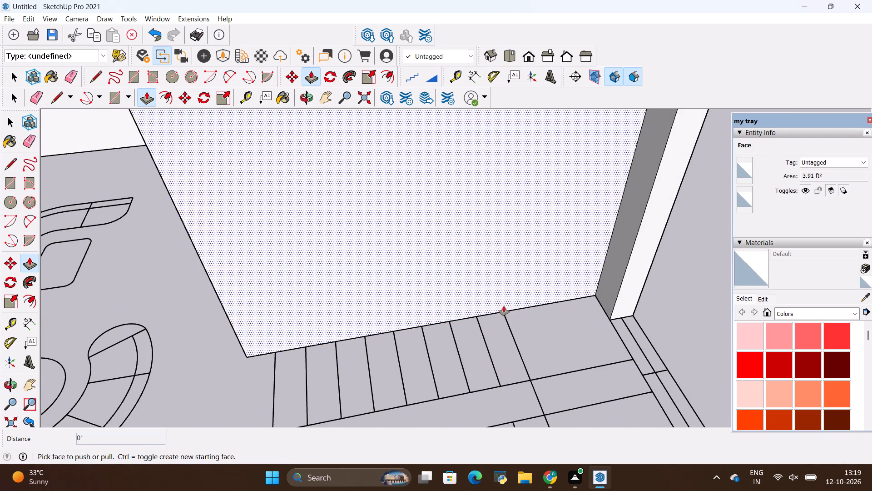
# Extrude the lower bedroom's living-room-side wall and the small jamb at its door by the same 10'.
pyautogui.scroll(-5, 489, 310)
pyautogui.moveTo(230, 294); pyautogui.dragTo(510, 339, button='middle')
pyautogui.scroll(2, 536, 363)
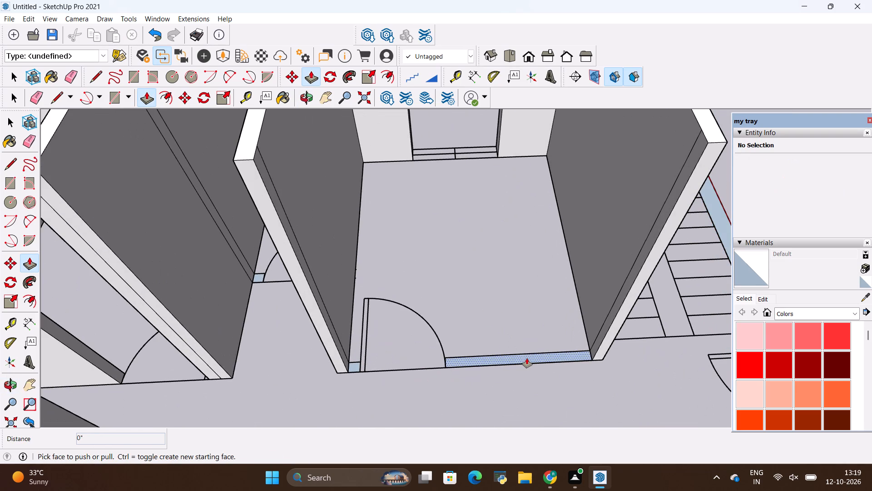
pyautogui.doubleClick(527, 358)
pyautogui.scroll(6, 351, 375)
pyautogui.doubleClick(356, 361)
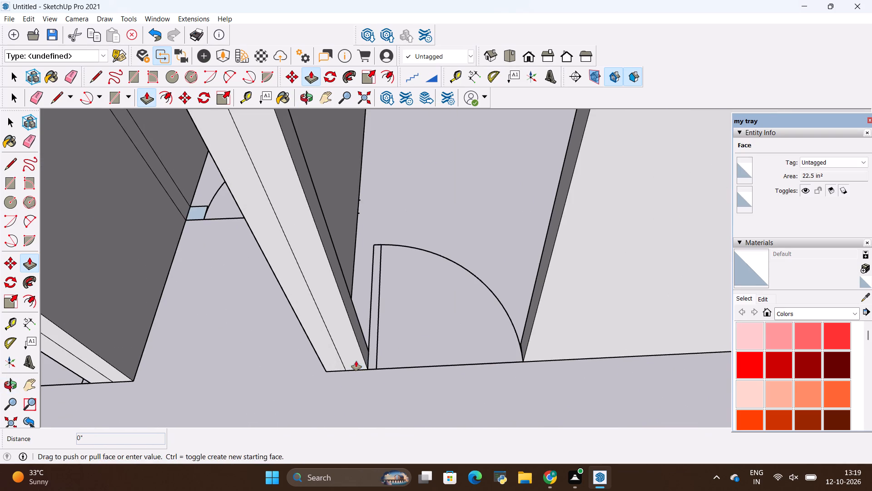
# Extrude the front outer wall segments on both sides of the entrance door by the same 10'.
pyautogui.scroll(-15, 342, 357)
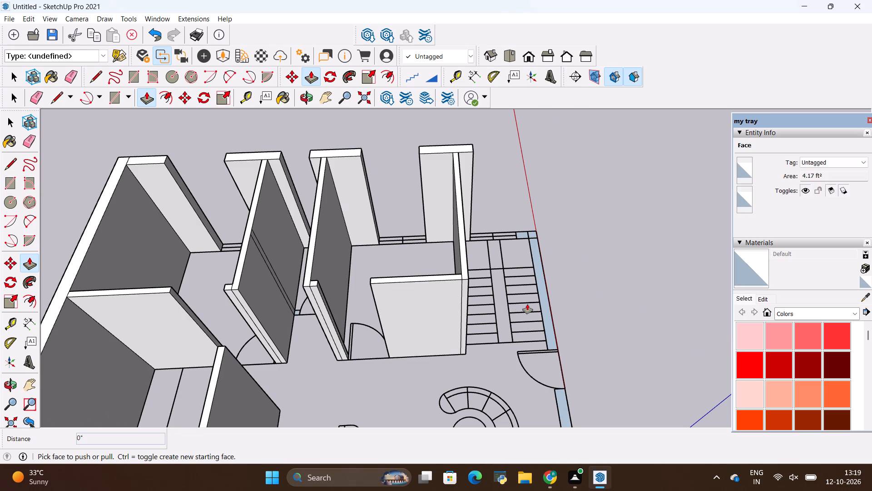
pyautogui.doubleClick(546, 308)
pyautogui.scroll(-4, 456, 299)
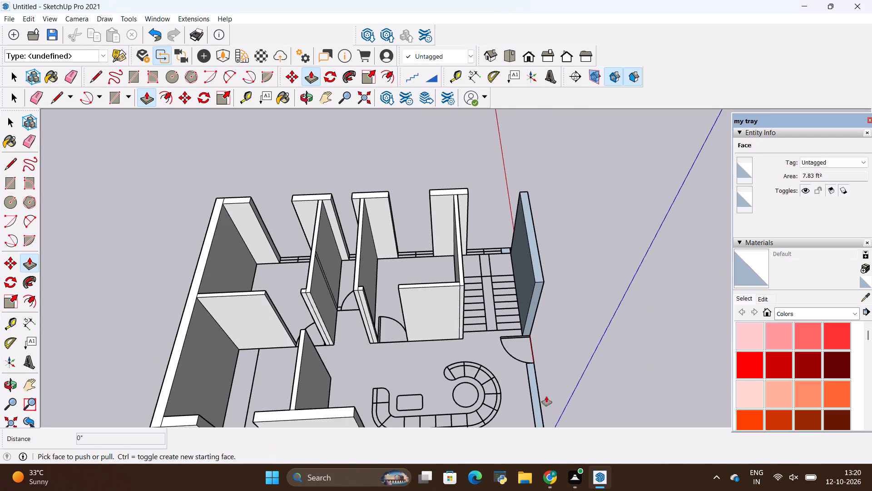
pyautogui.scroll(3, 533, 385)
pyautogui.doubleClick(532, 384)
# Extrude the short corner segment beside the staircase window and the living room's front side outer wall segment by the same 10'.
pyautogui.scroll(-11, 530, 384)
pyautogui.scroll(14, 510, 279)
pyautogui.click(530, 396)
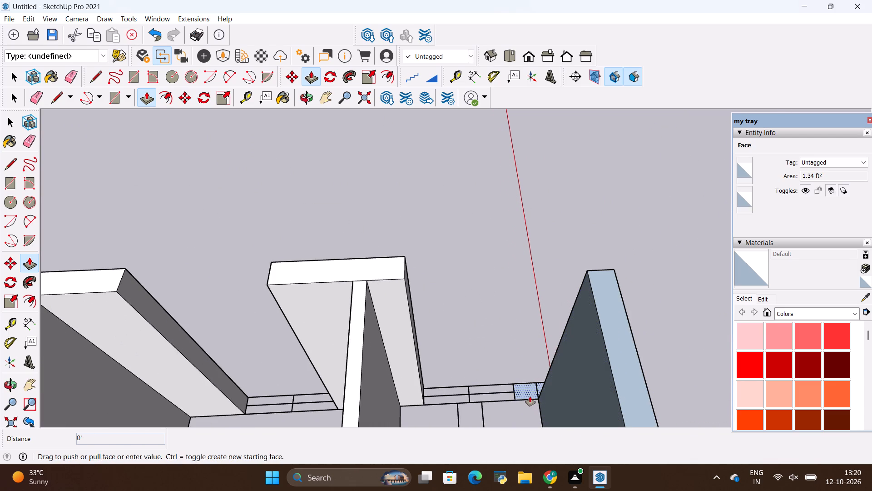
pyautogui.click(530, 396)
pyautogui.scroll(-17, 430, 298)
pyautogui.scroll(-7, 431, 294)
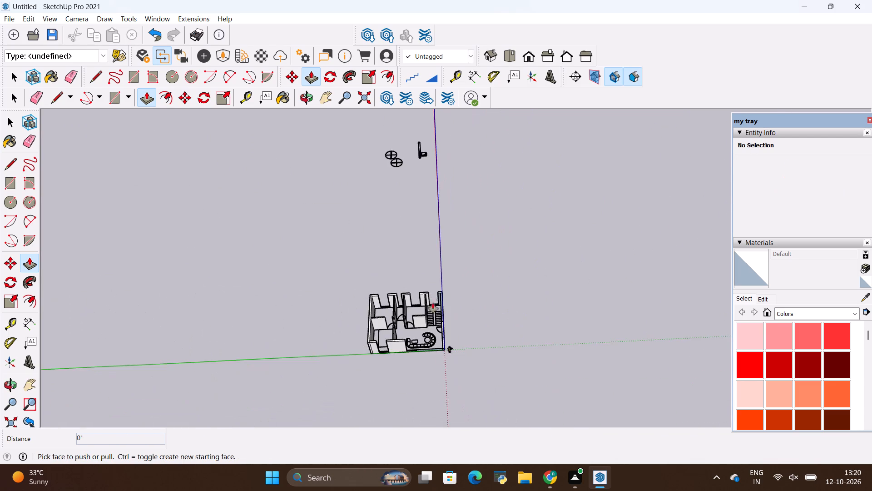
pyautogui.scroll(17, 443, 356)
pyautogui.doubleClick(423, 338)
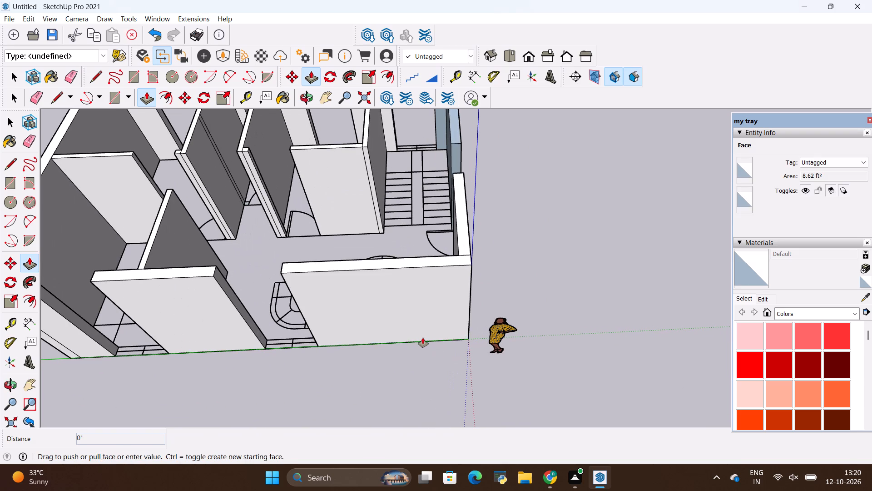
# Reverse the outer and inner faces of the front wall beside the staircase.
pyautogui.scroll(-6, 423, 338)
pyautogui.moveTo(505, 307); pyautogui.dragTo(196, 399, button='middle')
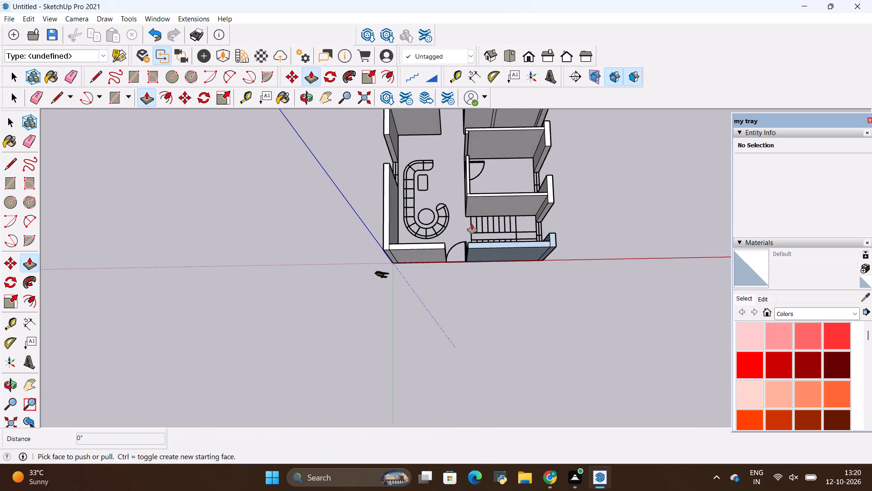
pyautogui.scroll(6, 474, 220)
pyautogui.scroll(4, 564, 271)
pyautogui.moveTo(544, 357); pyautogui.dragTo(525, 214, button='middle')
pyautogui.rightClick(526, 220)
pyautogui.click(566, 322)
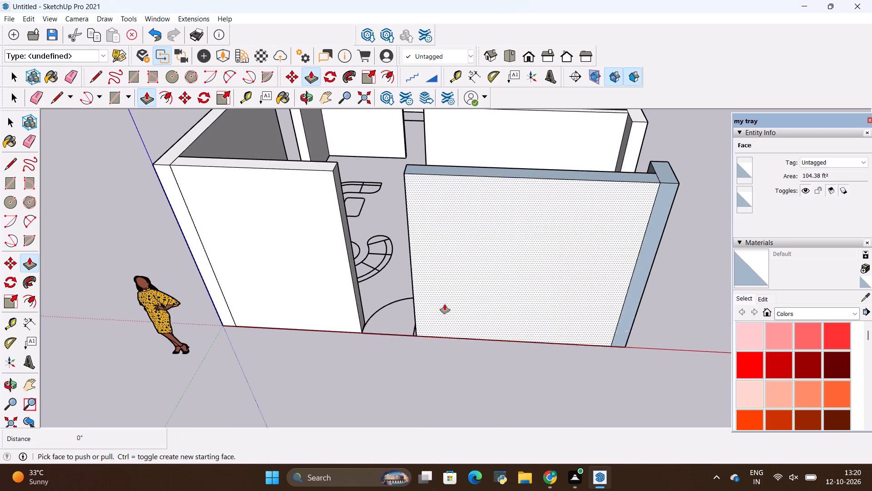
pyautogui.scroll(-5, 443, 304)
pyautogui.moveTo(639, 255); pyautogui.dragTo(184, 305, button='middle')
pyautogui.rightClick(371, 191)
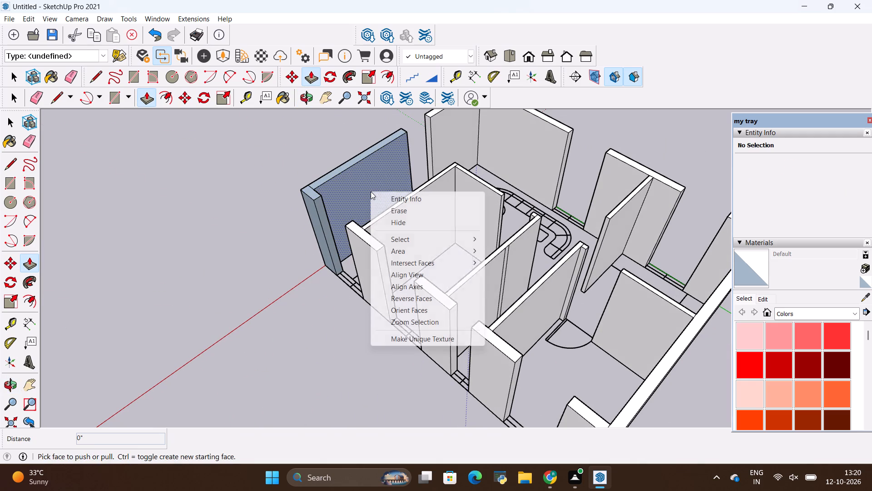
pyautogui.click(403, 295)
# Reverse the outer and inner faces of the short corner wall segment beside the staircase window.
pyautogui.scroll(4, 337, 226)
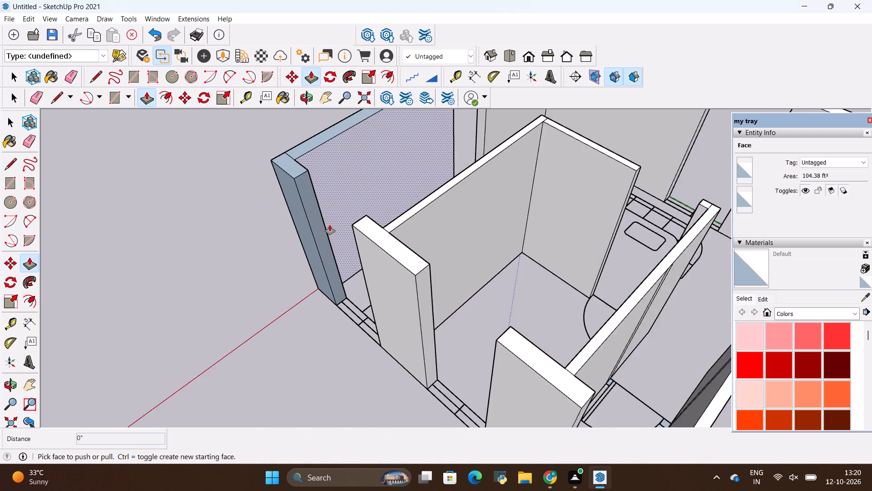
pyautogui.scroll(3, 330, 225)
pyautogui.rightClick(305, 249)
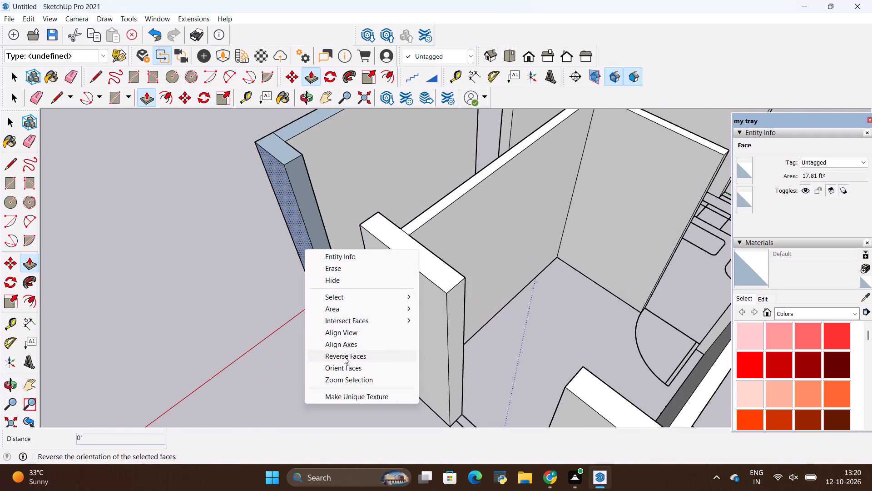
pyautogui.click(344, 356)
pyautogui.moveTo(316, 276); pyautogui.dragTo(112, 238, button='middle')
pyautogui.scroll(-2, 608, 239)
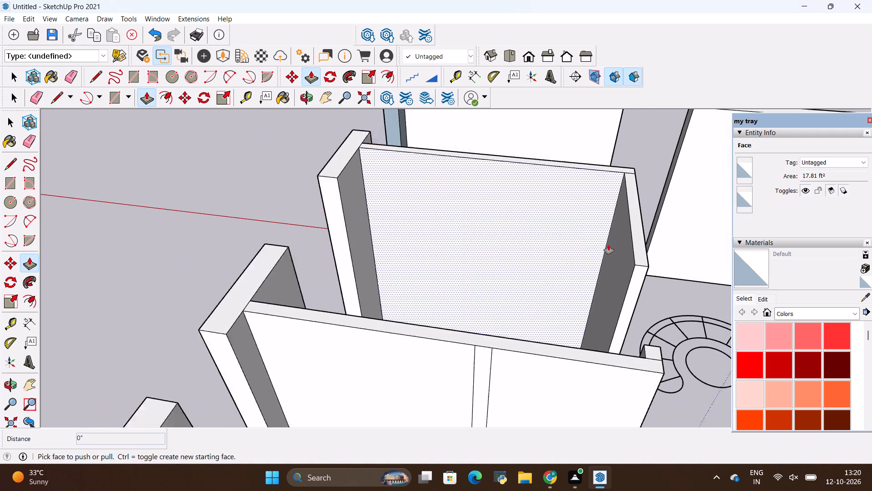
pyautogui.scroll(-6, 609, 245)
pyautogui.moveTo(645, 241); pyautogui.dragTo(361, 287, button='middle')
pyautogui.scroll(8, 599, 280)
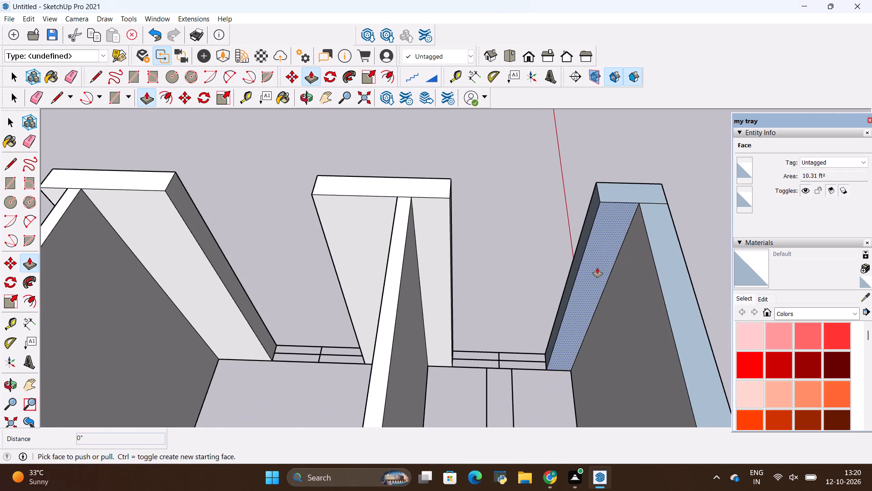
pyautogui.rightClick(599, 266)
pyautogui.click(633, 367)
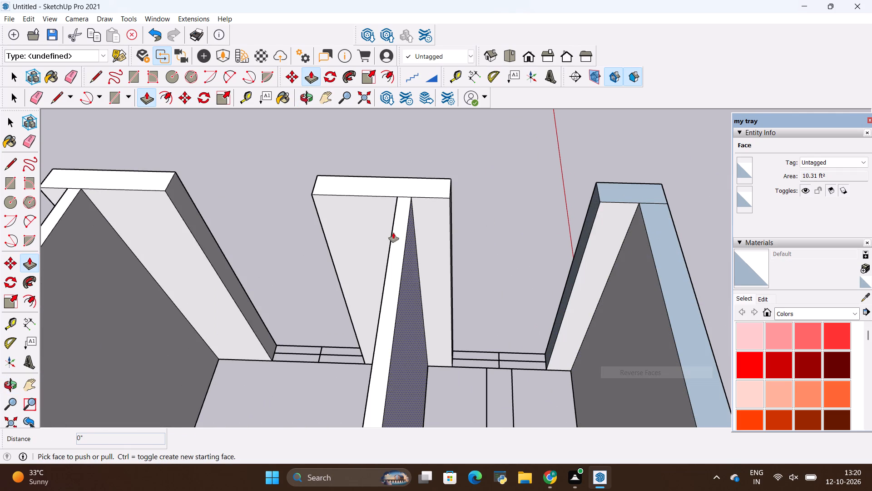
# Reverse the top face of the front wall beside the staircase.
pyautogui.rightClick(661, 241)
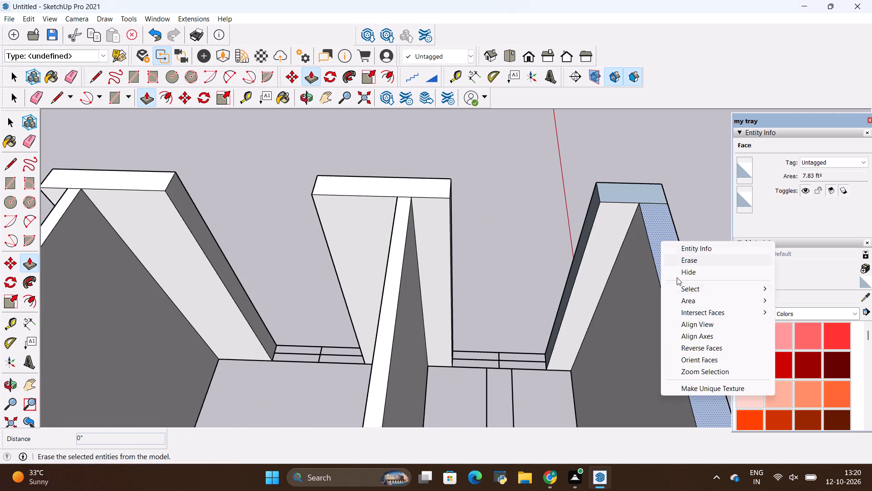
pyautogui.click(688, 346)
# Place a horizontal guide 2' below the top edge of the wall segment beside the staircase window, on the outer face.
pyautogui.scroll(-6, 404, 219)
pyautogui.scroll(-6, 501, 195)
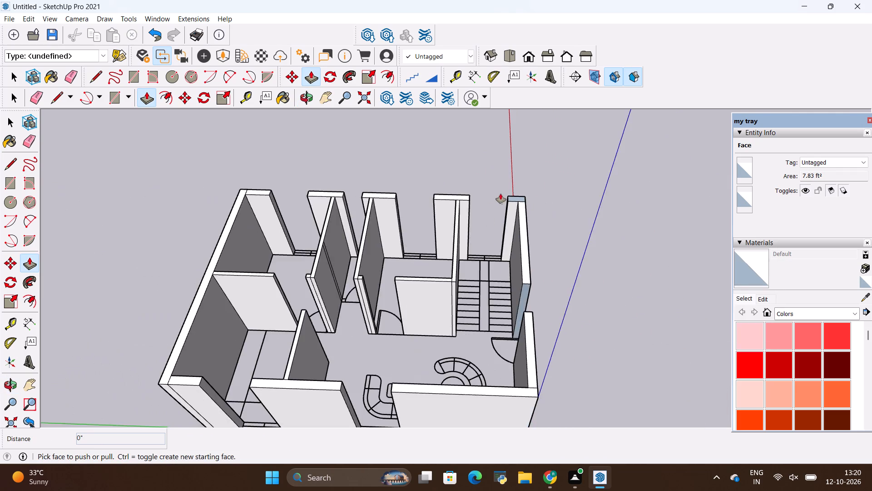
pyautogui.scroll(-6, 500, 193)
pyautogui.middleClick(418, 267)
pyautogui.moveTo(452, 259); pyautogui.dragTo(610, 338, button='middle')
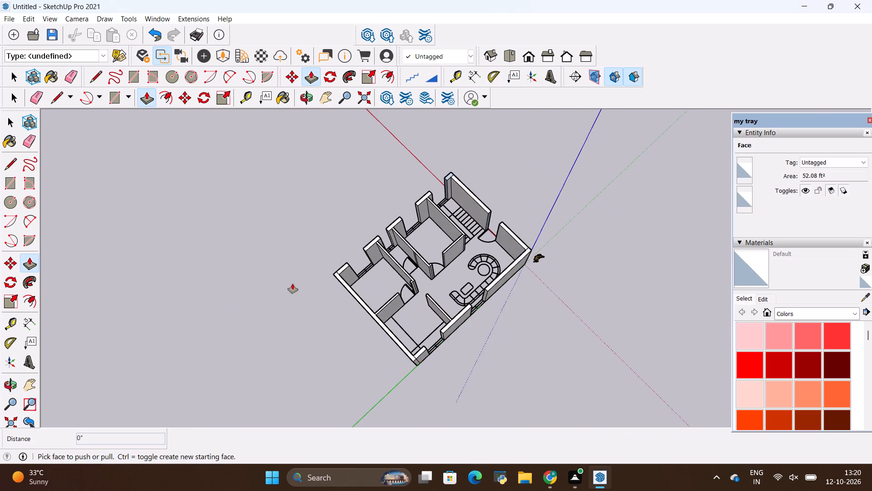
pyautogui.moveTo(292, 283); pyautogui.dragTo(597, 215, button='middle')
pyautogui.scroll(-3, 528, 221)
pyautogui.scroll(1, 355, 360)
pyautogui.moveTo(356, 360); pyautogui.dragTo(643, 298, button='middle')
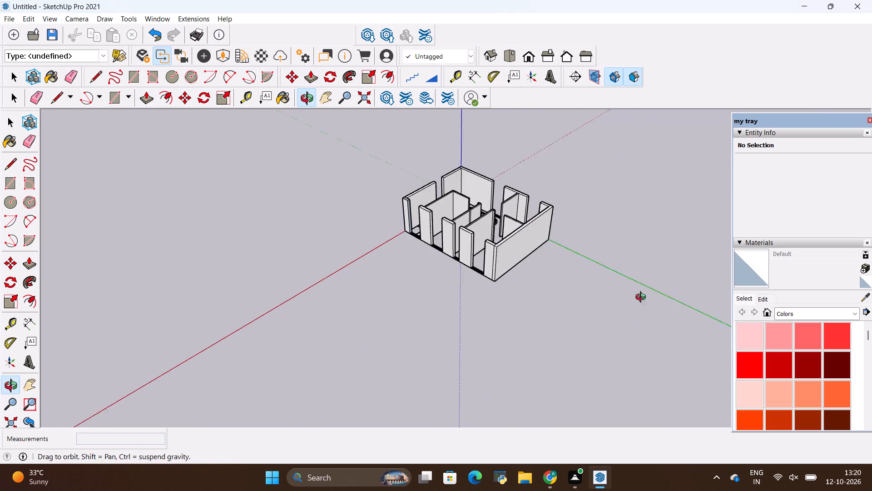
pyautogui.moveTo(643, 298); pyautogui.dragTo(644, 294, button='middle')
pyautogui.moveTo(190, 310); pyautogui.dragTo(297, 275, button='middle')
pyautogui.scroll(5, 423, 193)
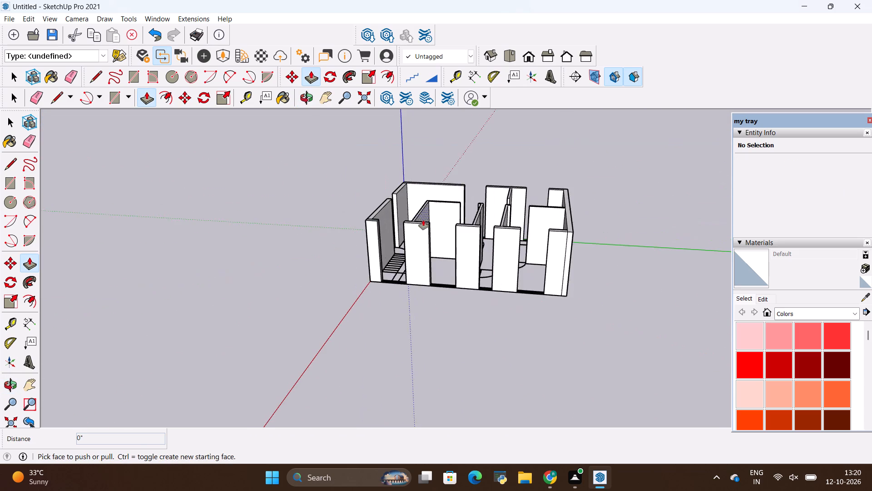
pyautogui.scroll(7, 423, 220)
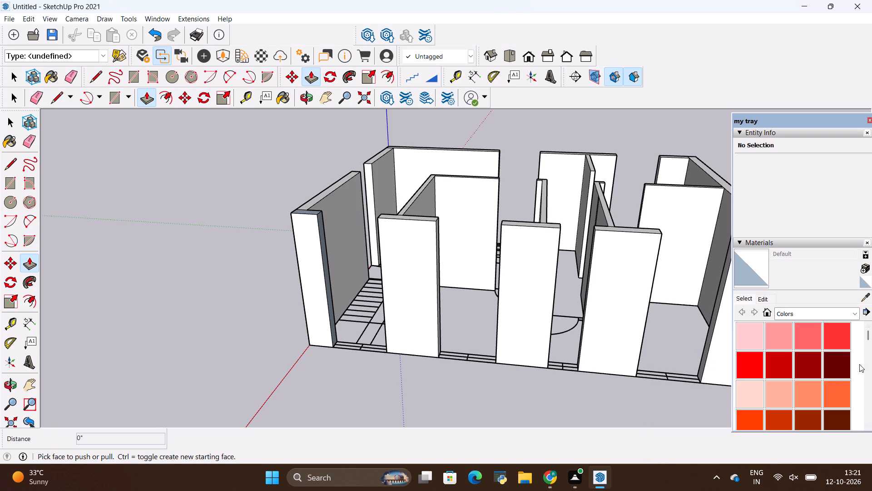
pyautogui.scroll(-4, 98, 240)
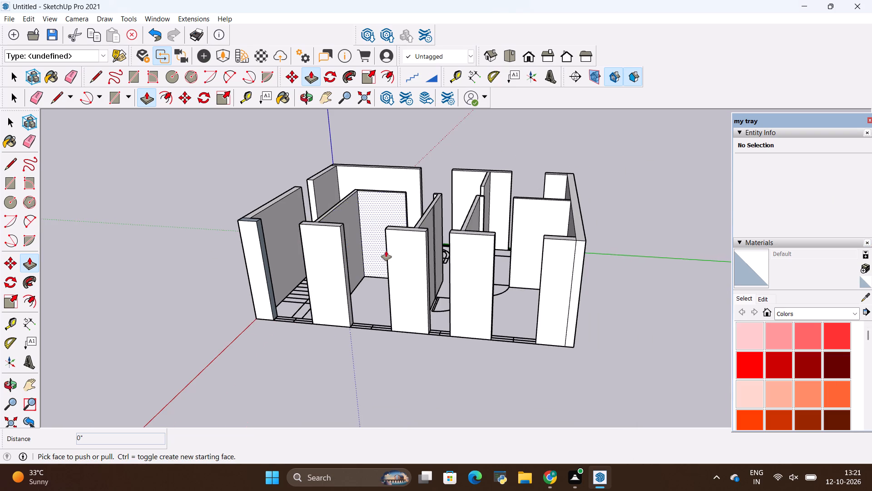
pyautogui.press('t')
pyautogui.scroll(7, 385, 252)
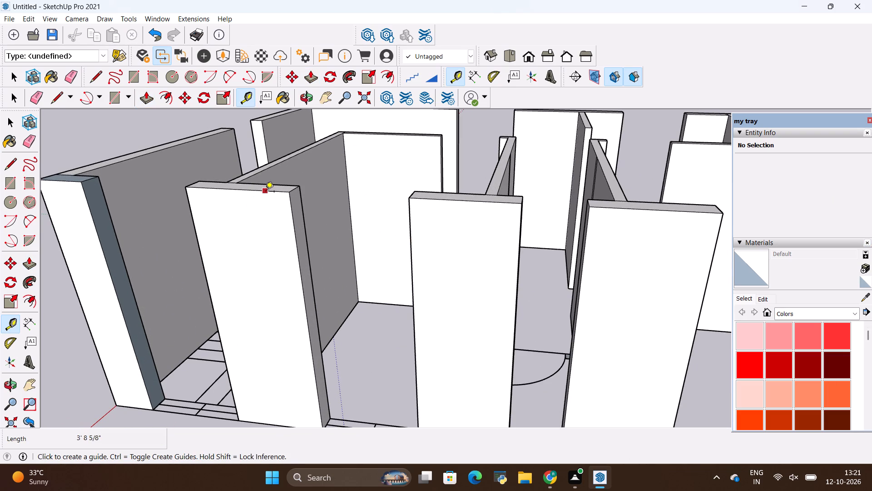
pyautogui.click(265, 192)
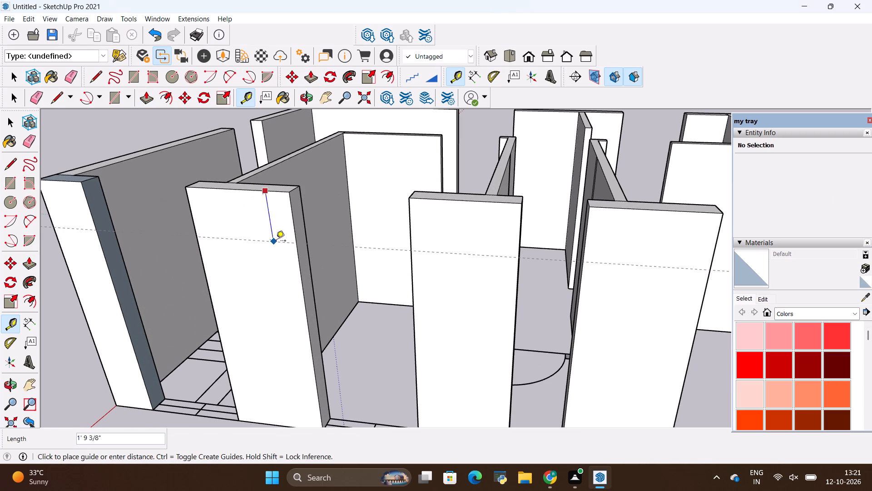
pyautogui.press('BackSpace')
pyautogui.write("2'")
pyautogui.press('Return')
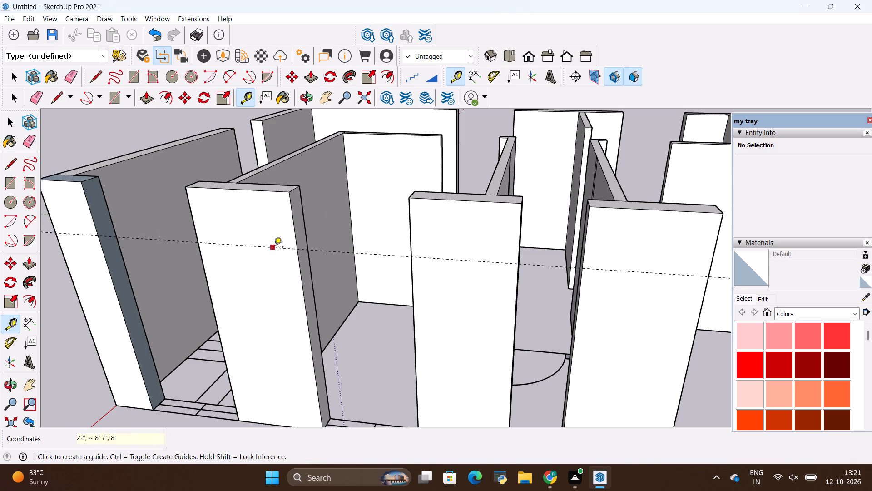
# Add a second horizontal guide 5' below the first one on the outer face of the window wall.
pyautogui.click(274, 248)
pyautogui.press('BackSpace')
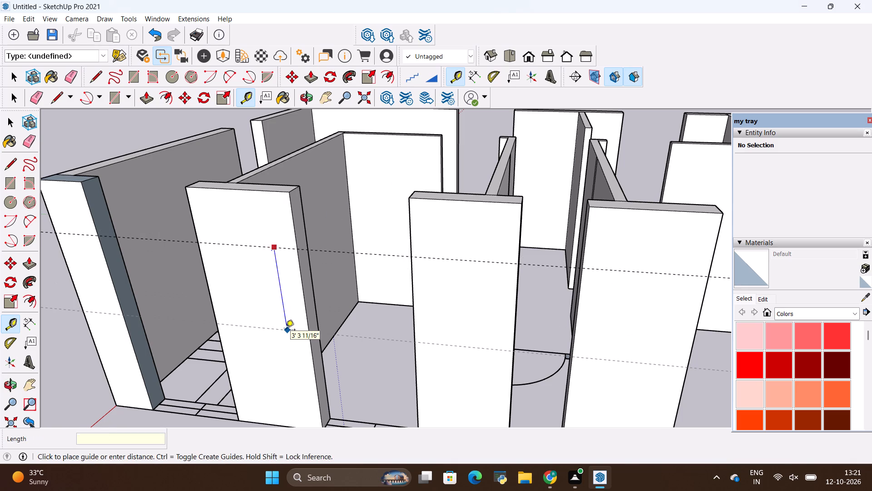
pyautogui.write("5'")
pyautogui.press('Return')
pyautogui.press('Escape')
# Draw two 9" lines across the corner segment's jamb at the staircase window, one at each guide height.
pyautogui.scroll(-7, 236, 262)
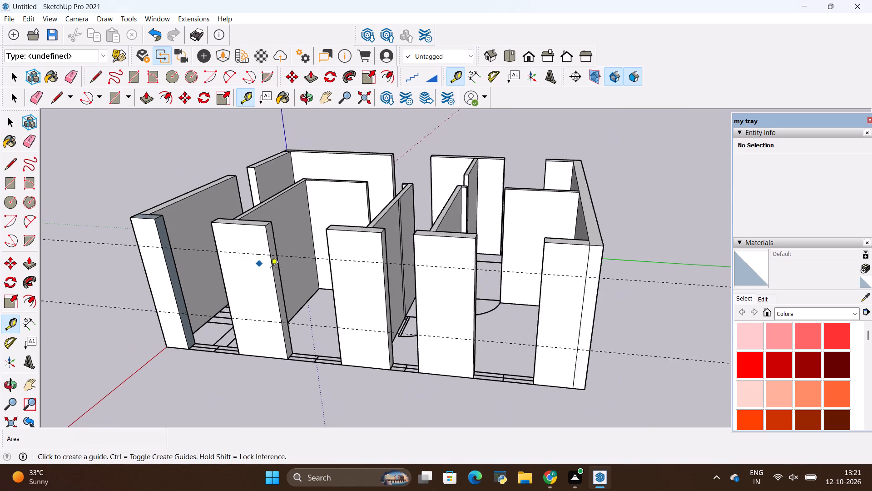
pyautogui.scroll(-2, 270, 269)
pyautogui.moveTo(377, 325); pyautogui.dragTo(347, 342, button='middle')
pyautogui.scroll(4, 380, 259)
pyautogui.scroll(-3, 340, 262)
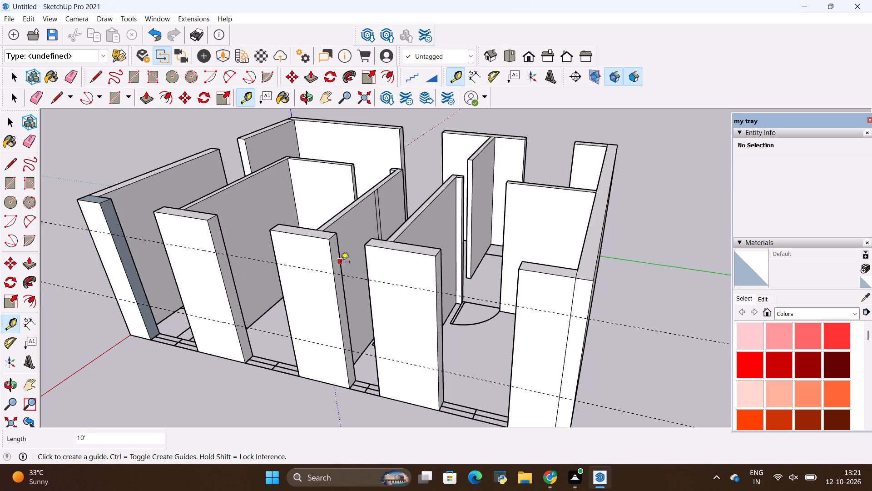
pyautogui.scroll(-2, 341, 263)
pyautogui.press('l')
pyautogui.moveTo(430, 289); pyautogui.dragTo(374, 361, button='middle')
pyautogui.scroll(9, 7, 186)
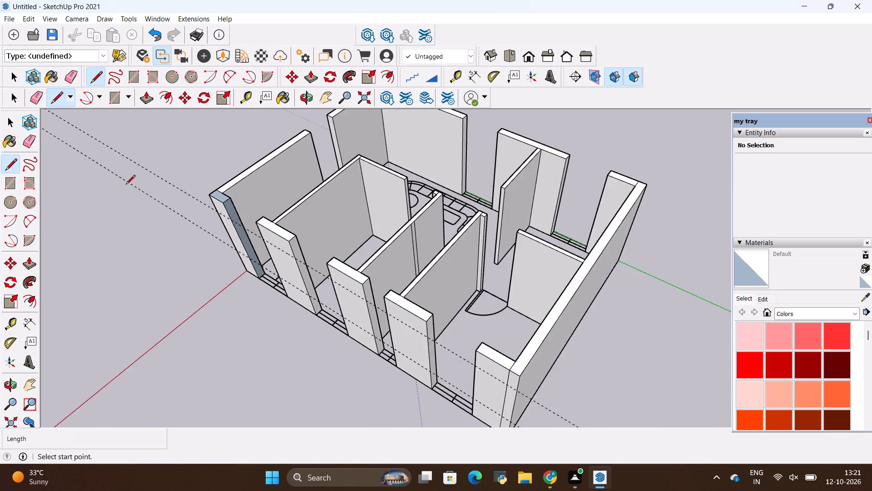
pyautogui.scroll(3, 126, 185)
pyautogui.moveTo(194, 281); pyautogui.dragTo(159, 141, button='middle')
pyautogui.scroll(1, 194, 281)
pyautogui.scroll(7, 294, 167)
pyautogui.scroll(-5, 236, 208)
pyautogui.scroll(12, 342, 220)
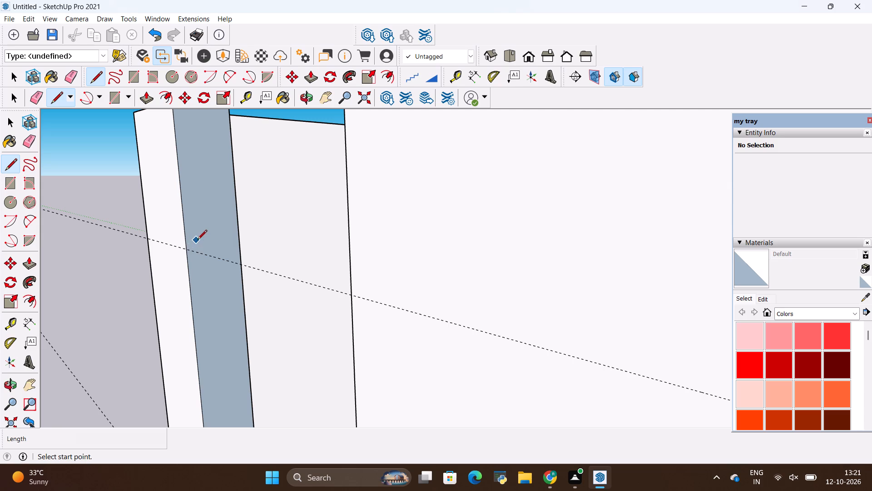
pyautogui.click(185, 250)
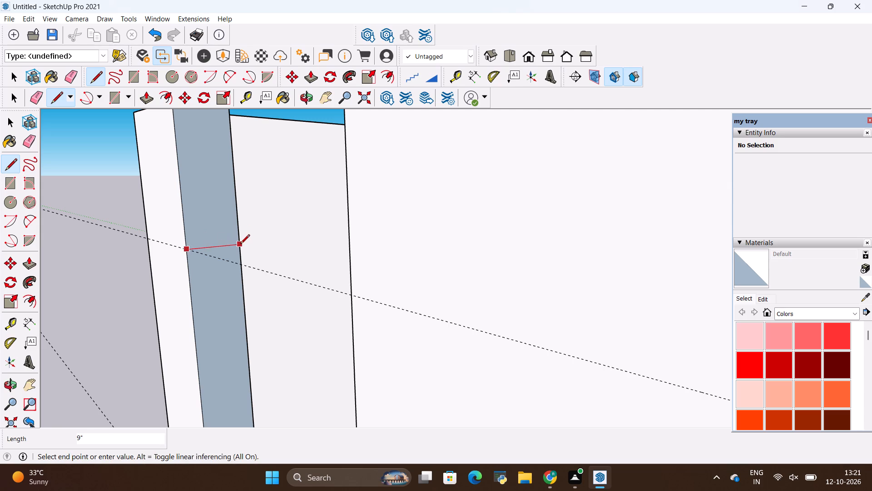
pyautogui.click(240, 245)
pyautogui.scroll(-5, 217, 188)
pyautogui.scroll(-6, 222, 258)
pyautogui.scroll(4, 209, 358)
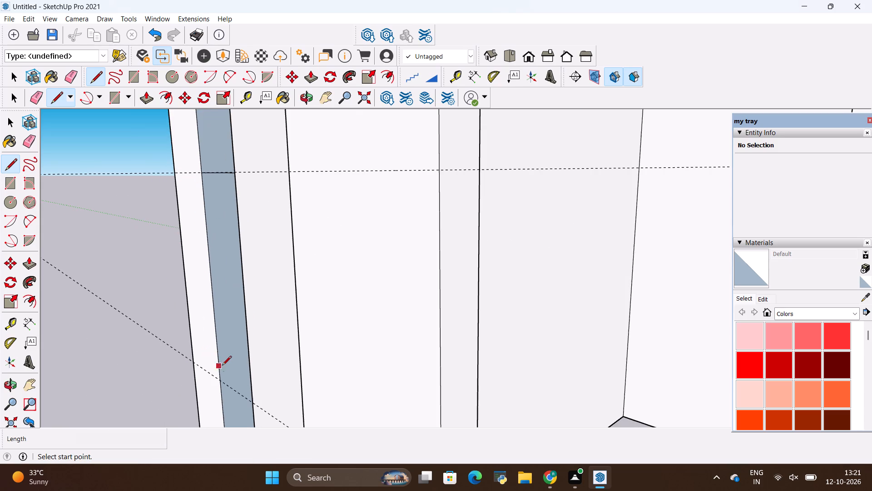
pyautogui.click(221, 380)
pyautogui.click(247, 369)
# Draw two 9" lines at the guide heights across the second wall segment's jamb, on the side away from the staircase window.
pyautogui.scroll(-11, 157, 312)
pyautogui.scroll(8, 243, 254)
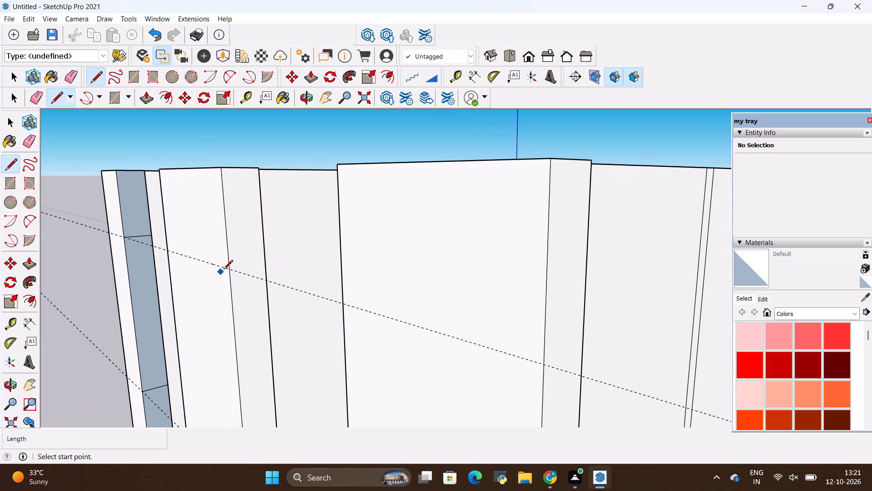
pyautogui.click(233, 269)
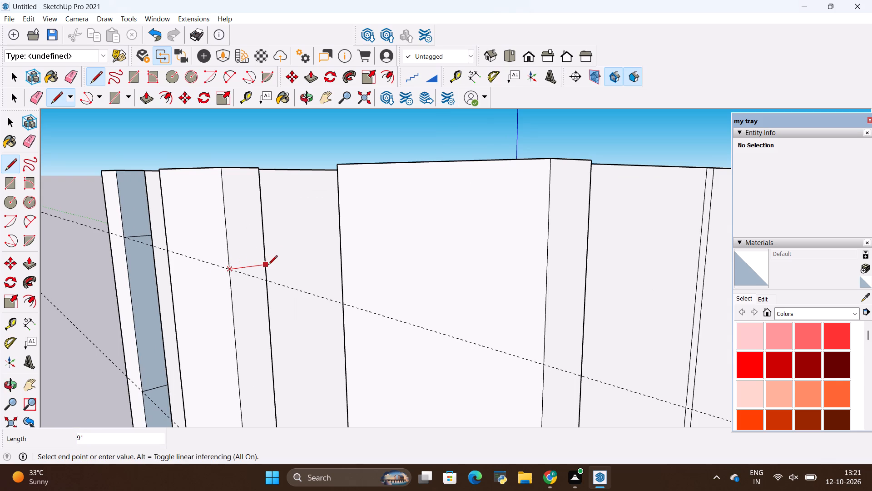
pyautogui.click(268, 266)
pyautogui.scroll(-12, 229, 215)
pyautogui.scroll(7, 250, 352)
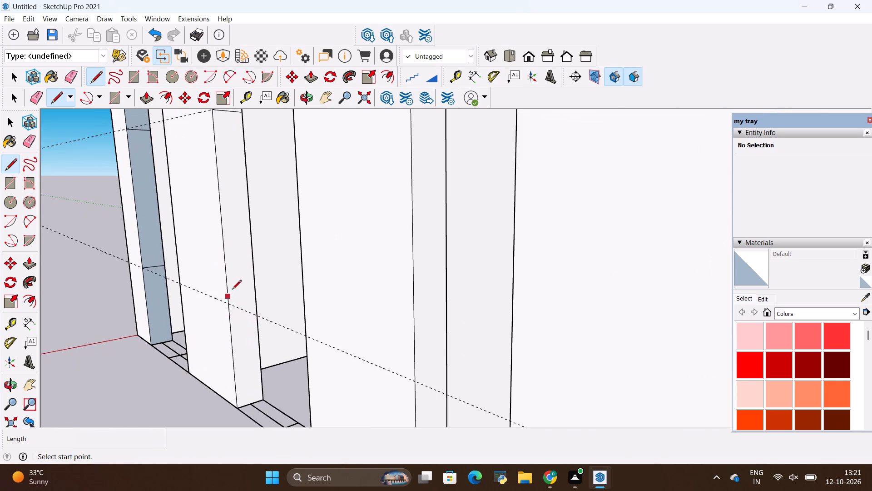
pyautogui.click(229, 307)
pyautogui.click(254, 302)
# Draw two 9" lines at the guide heights across the fourth wall segment's jamb, facing the last window opening before the side wall.
pyautogui.scroll(-10, 192, 304)
pyautogui.scroll(4, 262, 235)
pyautogui.scroll(-5, 256, 242)
pyautogui.moveTo(209, 285); pyautogui.dragTo(266, 317, button='middle')
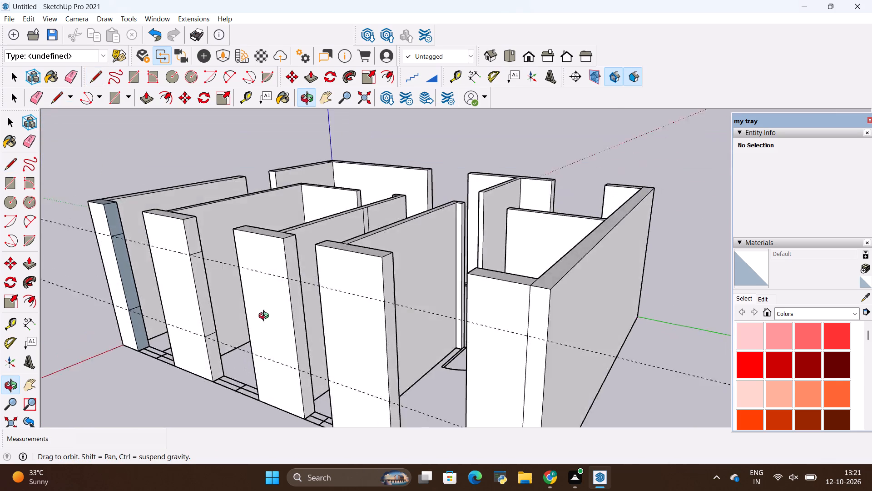
pyautogui.moveTo(266, 317); pyautogui.dragTo(182, 273, button='middle')
pyautogui.scroll(2, 286, 206)
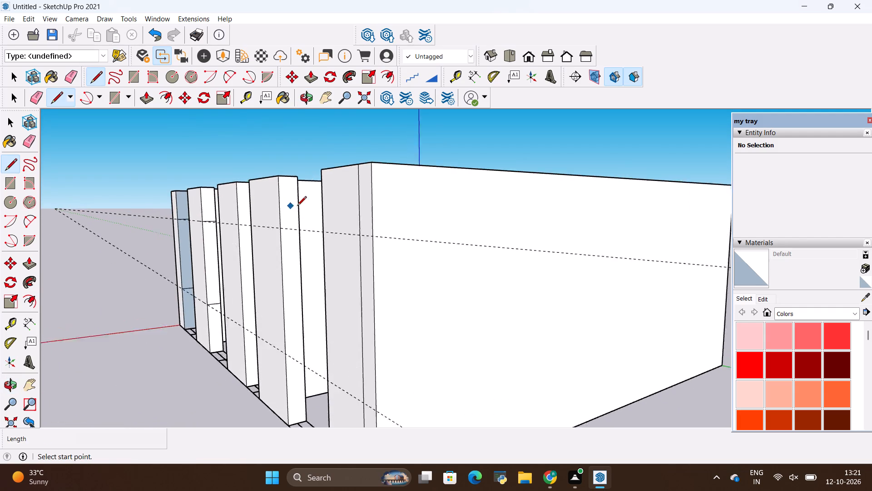
pyautogui.scroll(2, 297, 206)
pyautogui.moveTo(323, 249); pyautogui.dragTo(296, 293, button='middle')
pyautogui.moveTo(246, 333); pyautogui.dragTo(265, 303, button='middle')
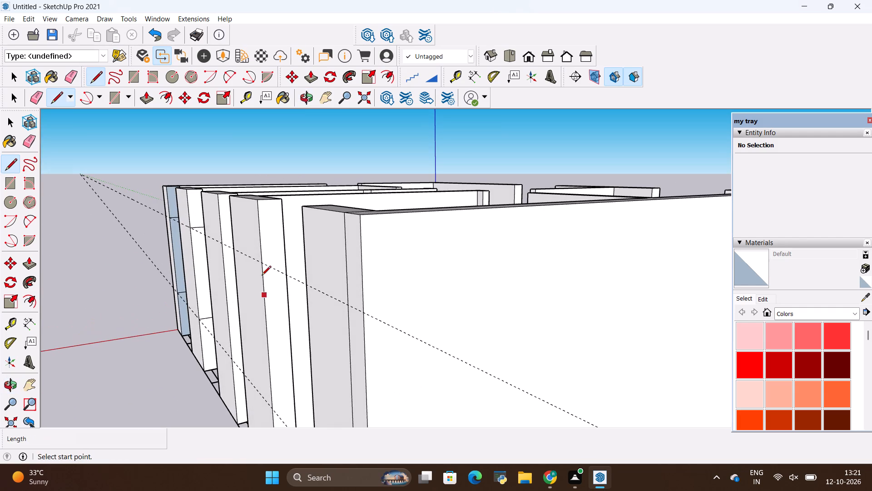
pyautogui.click(261, 266)
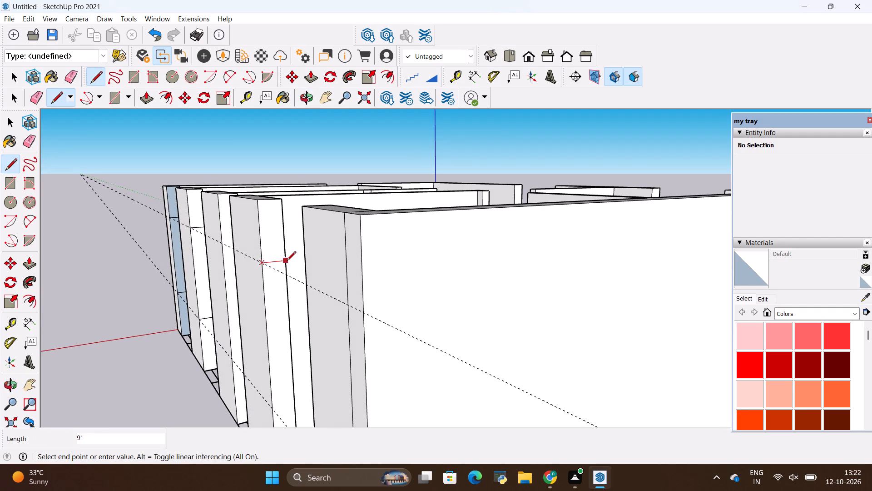
pyautogui.click(287, 261)
pyautogui.scroll(-5, 272, 231)
pyautogui.click(272, 347)
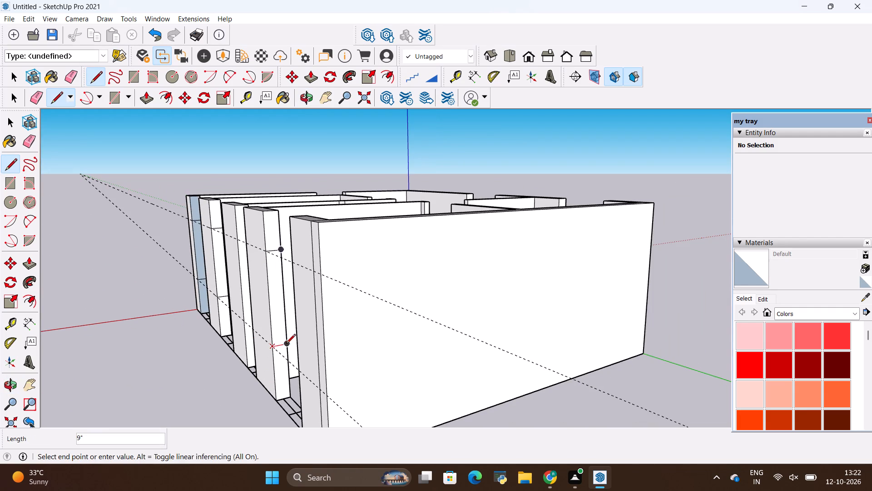
pyautogui.click(286, 344)
# Place a horizontal guide 2' below the upper guide on the third wall segment beside the narrow window opening.
pyautogui.press('space')
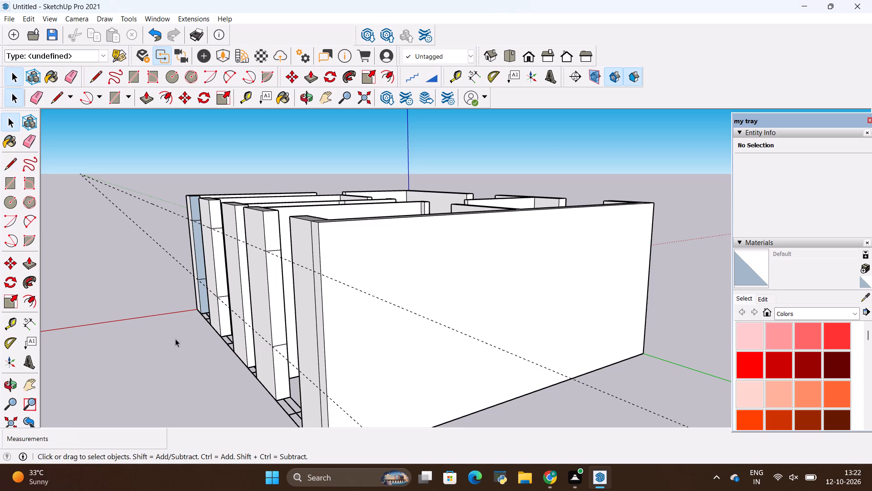
pyautogui.moveTo(178, 342); pyautogui.dragTo(331, 336, button='middle')
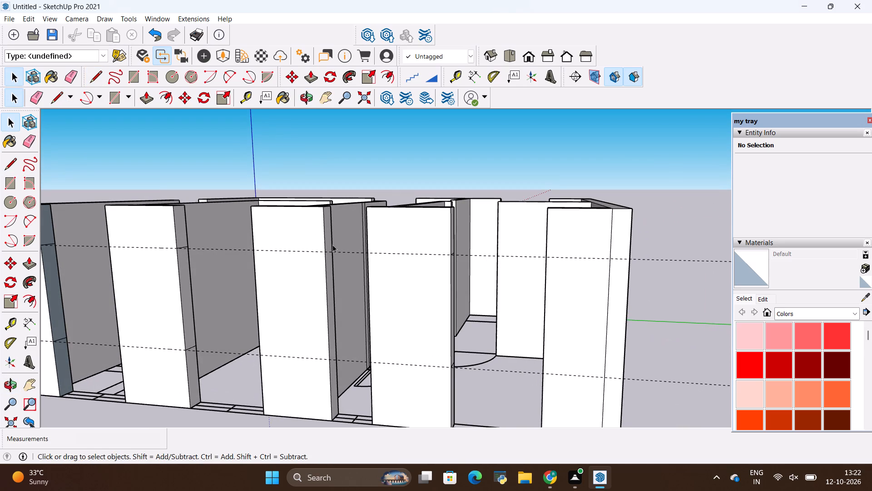
pyautogui.press('t')
pyautogui.click(302, 250)
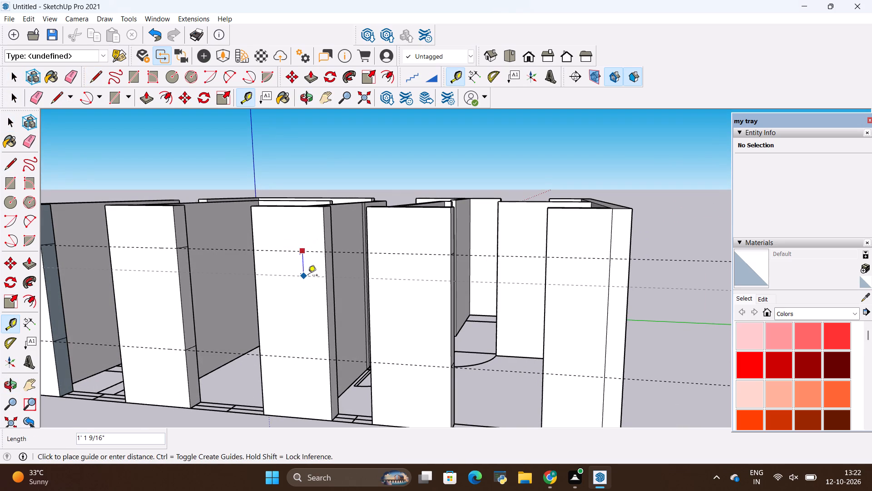
pyautogui.press('BackSpace')
pyautogui.write("2'")
pyautogui.press('Return')
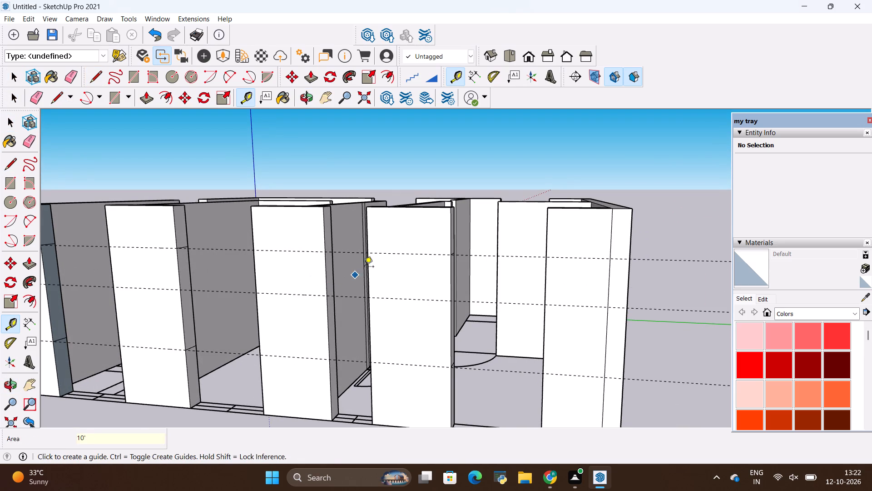
# Draw two 9" lines across the third wall segment's jamb at the narrow window, at the upper guide and the guide 2' below.
pyautogui.press('l')
pyautogui.moveTo(354, 259); pyautogui.dragTo(228, 292, button='middle')
pyautogui.scroll(4, 263, 248)
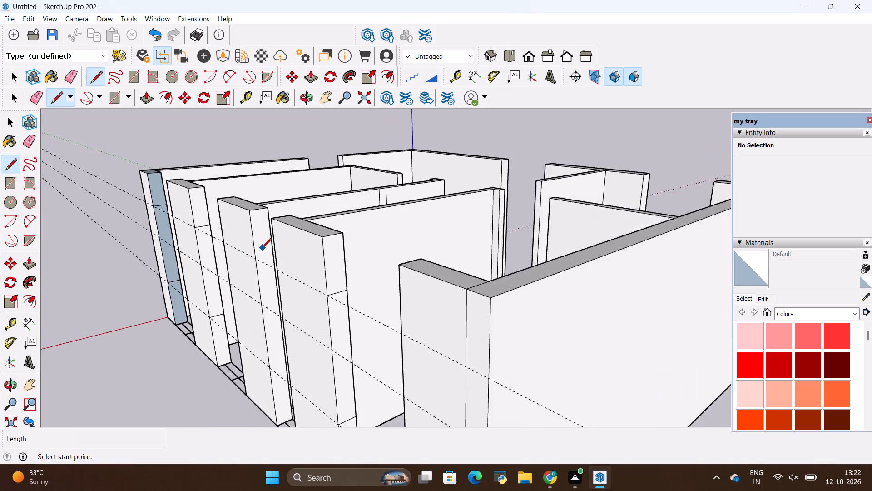
pyautogui.click(257, 256)
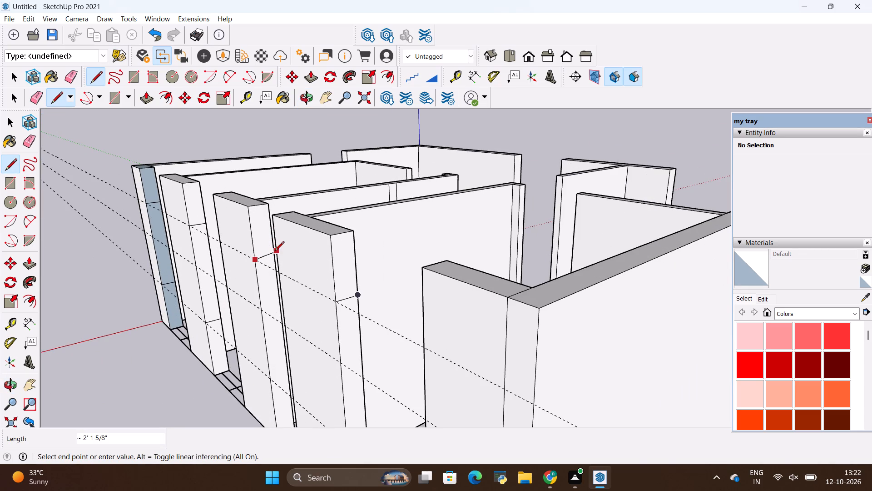
pyautogui.click(273, 256)
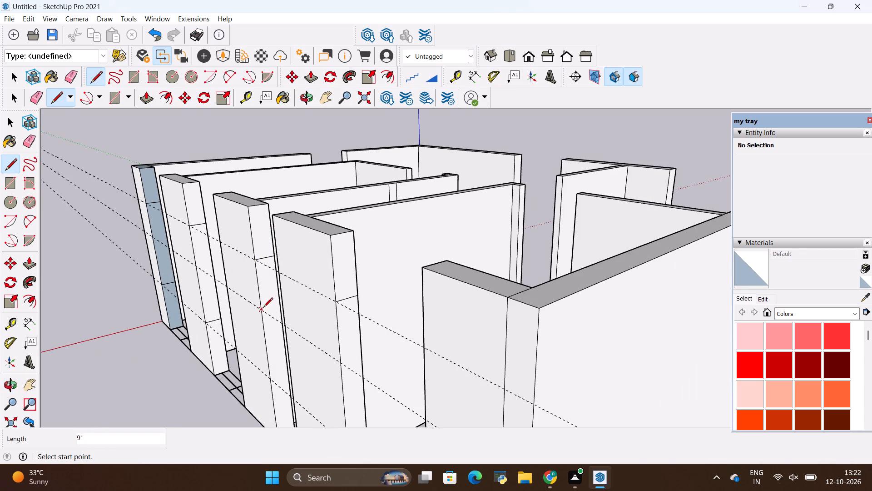
pyautogui.click(263, 310)
pyautogui.scroll(3, 277, 305)
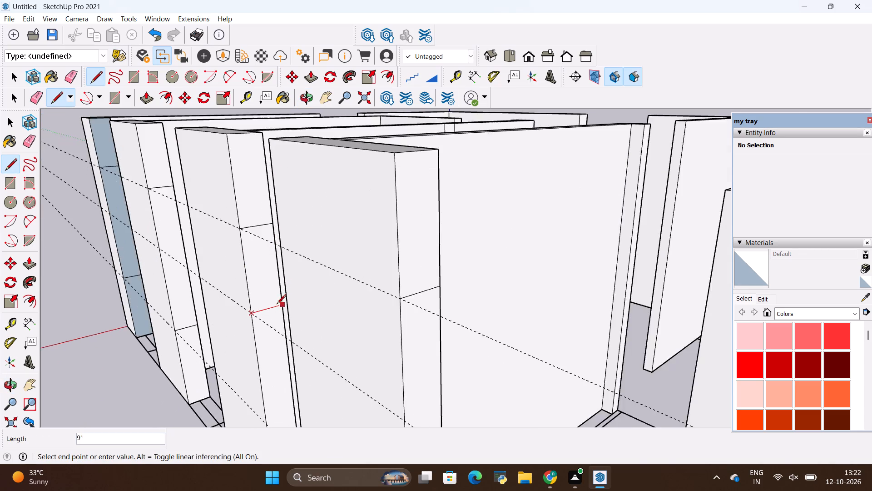
pyautogui.scroll(6, 277, 305)
pyautogui.click(280, 305)
pyautogui.press('space')
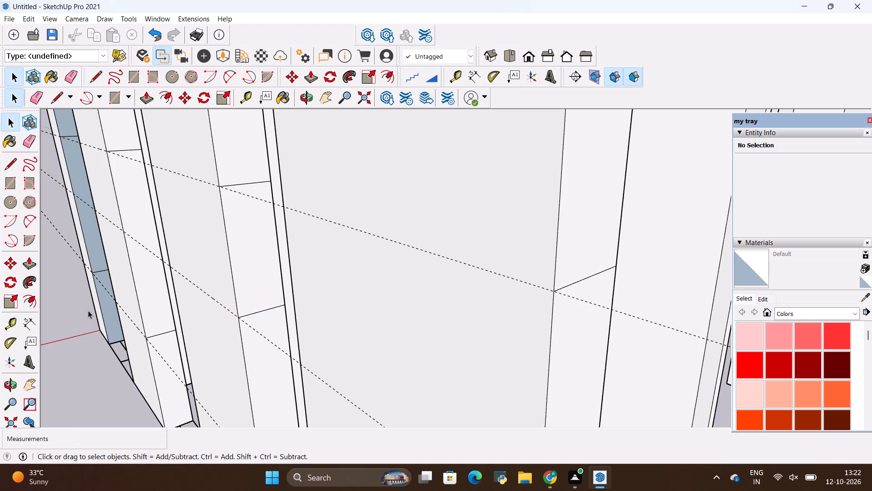
# Push/Pull the jamb faces above and below the last window opening 4' across to the end segment to form its lintel and sill.
pyautogui.scroll(-5, 88, 307)
pyautogui.press('p')
pyautogui.click(248, 233)
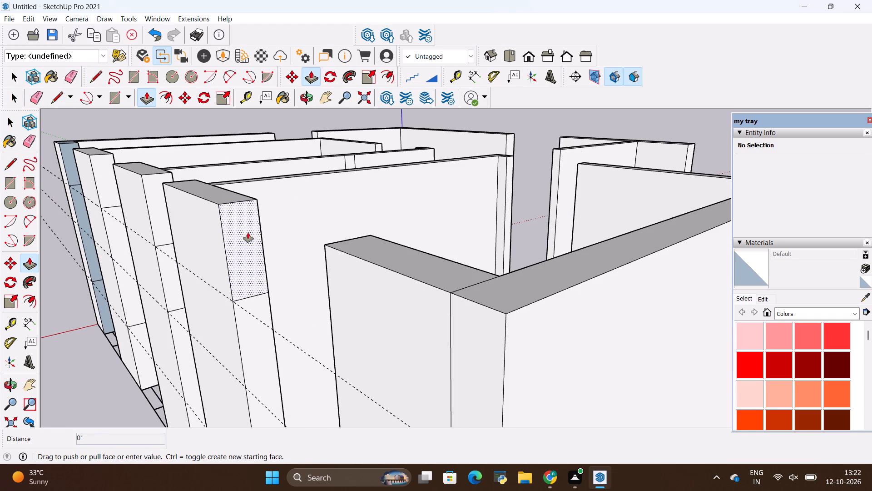
pyautogui.click(330, 243)
pyautogui.scroll(-5, 231, 226)
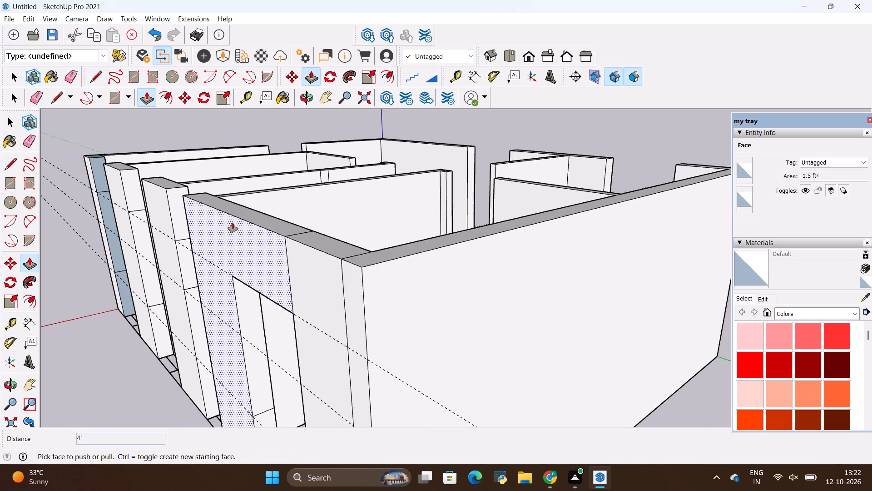
pyautogui.scroll(-6, 233, 223)
pyautogui.click(255, 367)
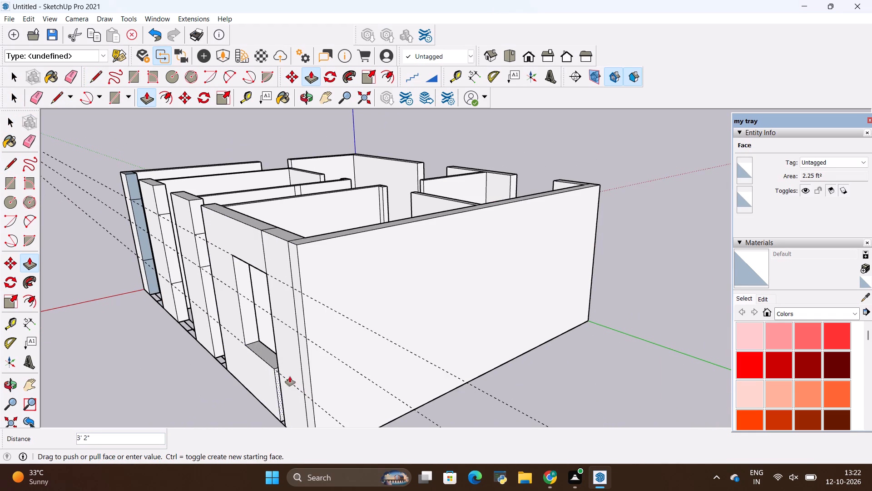
pyautogui.click(282, 373)
# Push/Pull the jamb faces above and below the narrow window opening 2' to the adjoining wall segment, forming its lintel and sill.
pyautogui.scroll(-6, 410, 320)
pyautogui.scroll(1, 188, 276)
pyautogui.moveTo(194, 276); pyautogui.dragTo(228, 280, button='middle')
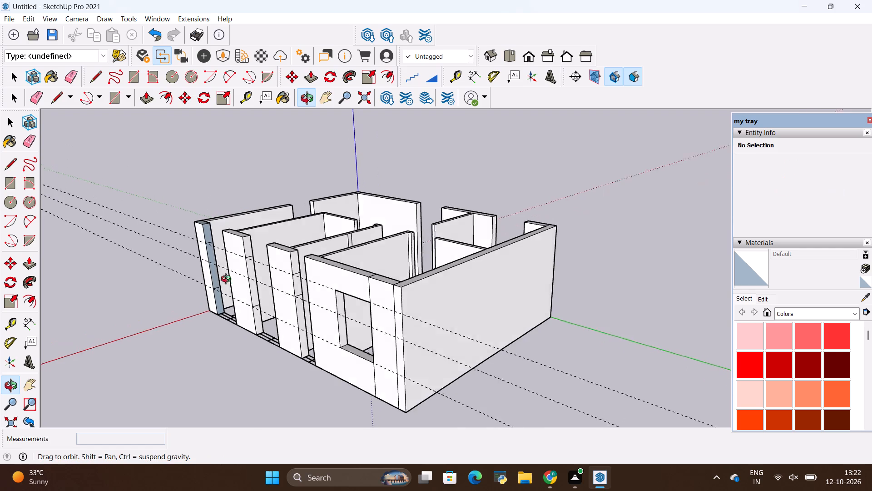
pyautogui.moveTo(228, 280); pyautogui.dragTo(229, 280, button='middle')
pyautogui.scroll(4, 302, 265)
pyautogui.click(297, 263)
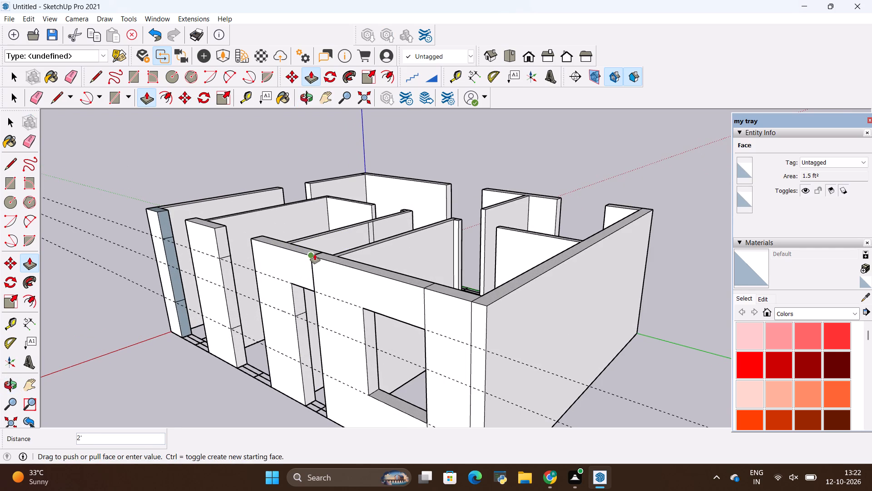
pyautogui.click(315, 254)
pyautogui.click(303, 349)
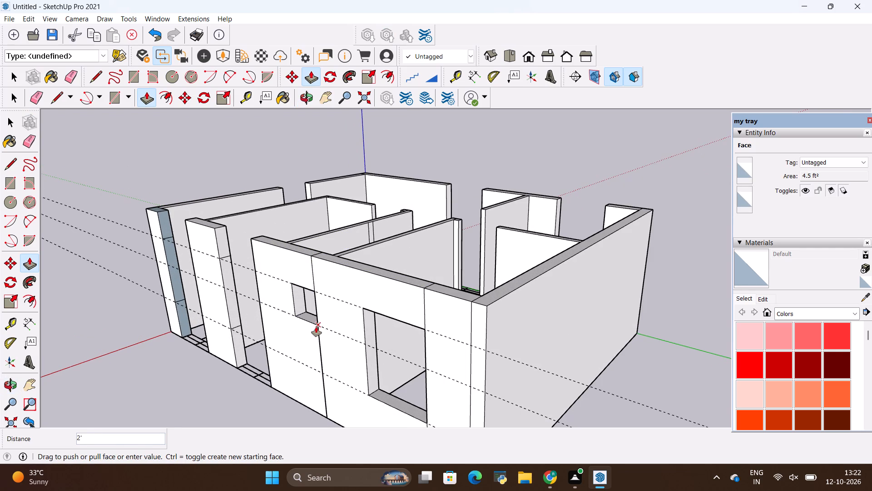
pyautogui.click(316, 327)
# Push/Pull the second wall segment's top and bottom jamb faces 4' to the third segment, closing above and below the window.
pyautogui.click(220, 241)
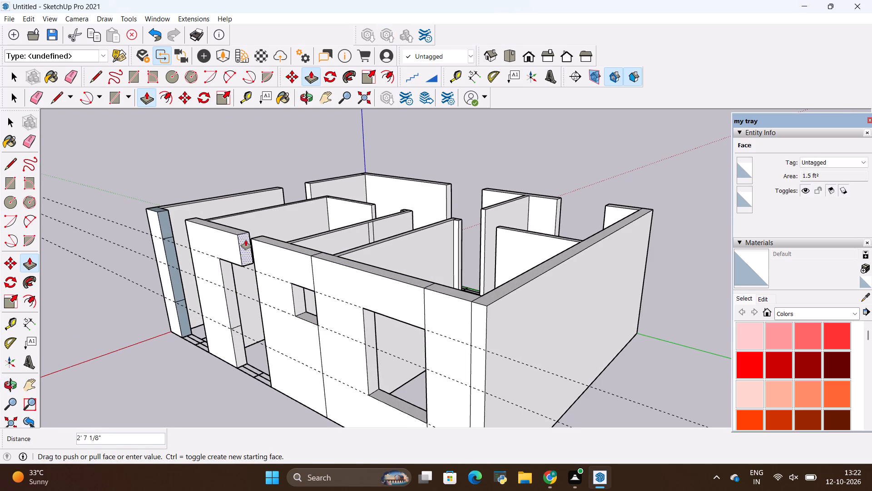
pyautogui.click(253, 238)
pyautogui.click(237, 335)
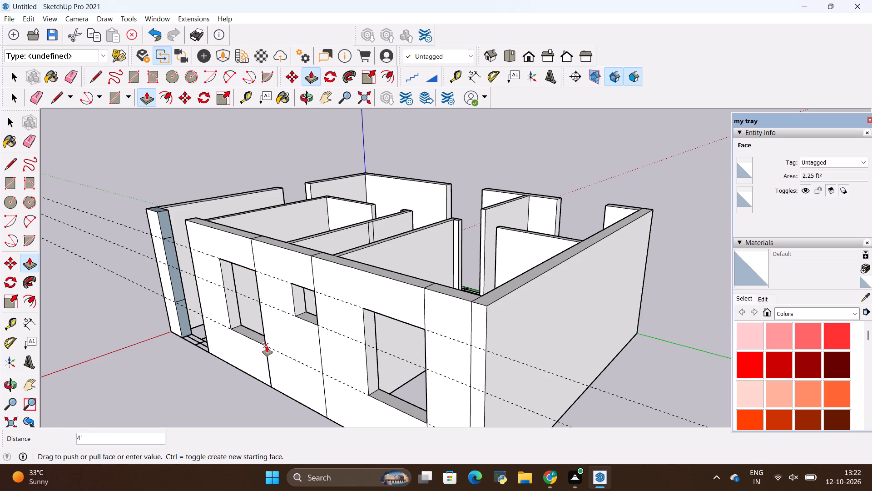
pyautogui.scroll(10, 268, 352)
pyautogui.click(267, 336)
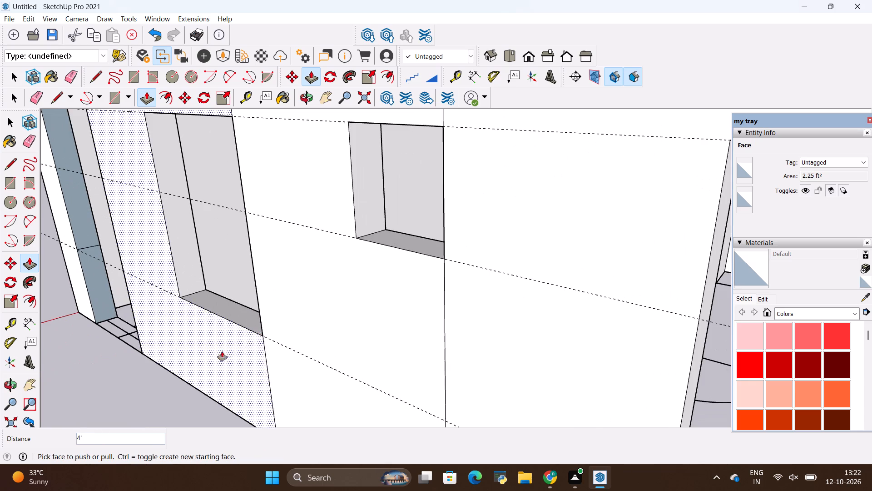
# Push/Pull the corner segment's top and bottom jamb faces 4' to the second segment, forming the staircase window's lintel and sill.
pyautogui.scroll(-9, 279, 330)
pyautogui.click(153, 193)
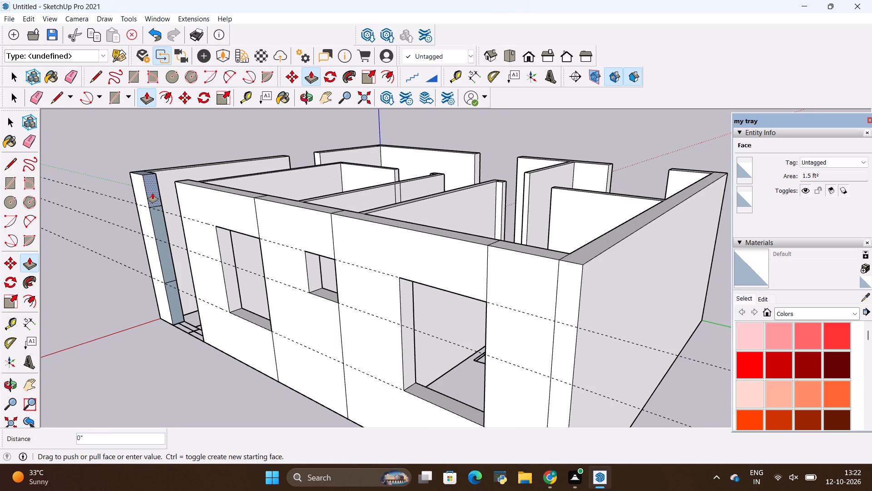
pyautogui.click(178, 182)
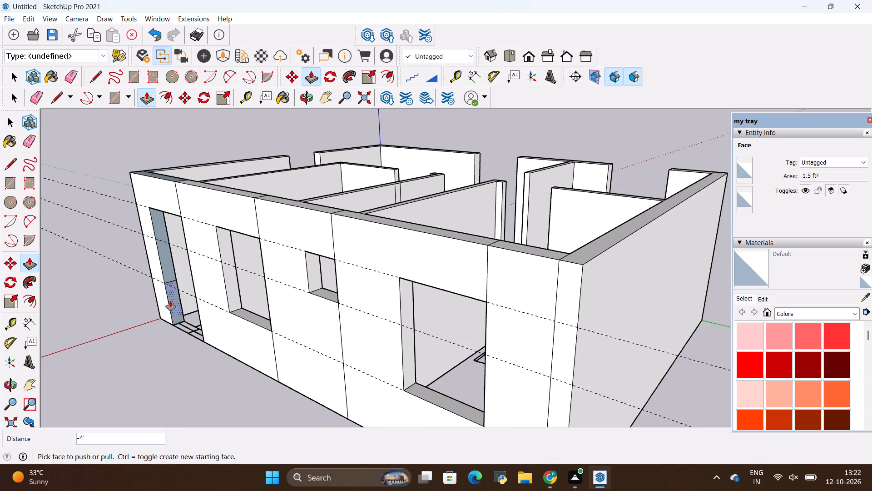
pyautogui.click(177, 301)
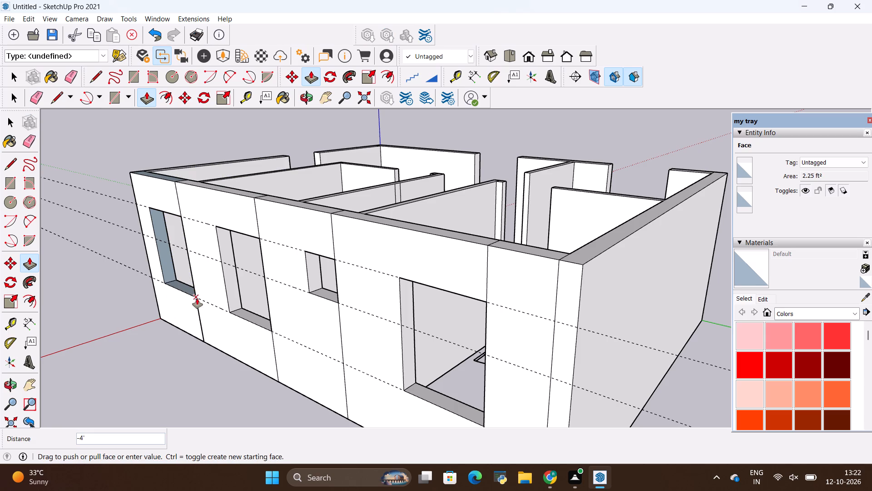
pyautogui.click(197, 299)
# Erase the horizontal guides and the vertical seam lines above and below the staircase window on the wall's outer face.
pyautogui.moveTo(170, 350); pyautogui.dragTo(403, 251, button='middle')
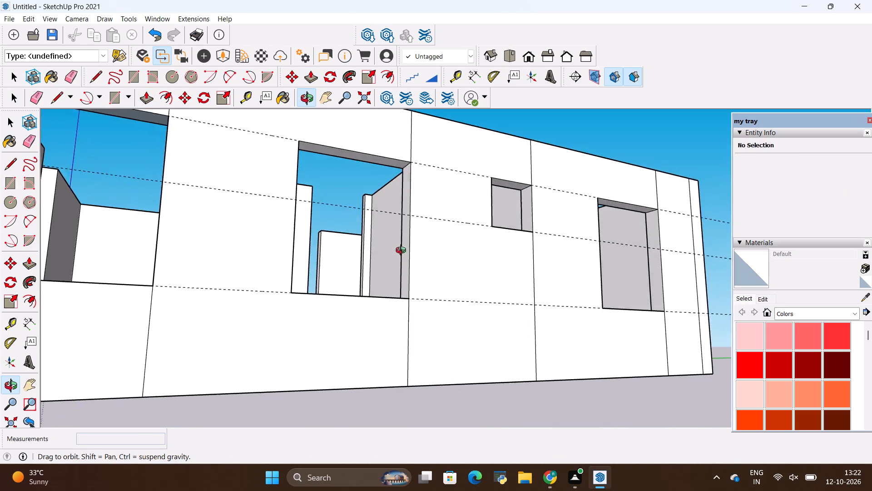
pyautogui.moveTo(403, 251); pyautogui.dragTo(414, 291, button='middle')
pyautogui.press('e')
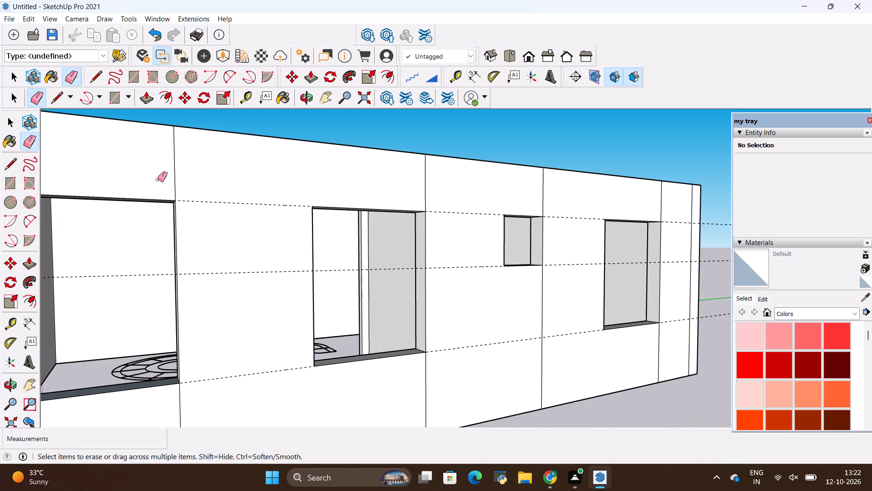
pyautogui.moveTo(157, 180); pyautogui.dragTo(209, 255)
pyautogui.moveTo(151, 148); pyautogui.dragTo(199, 273)
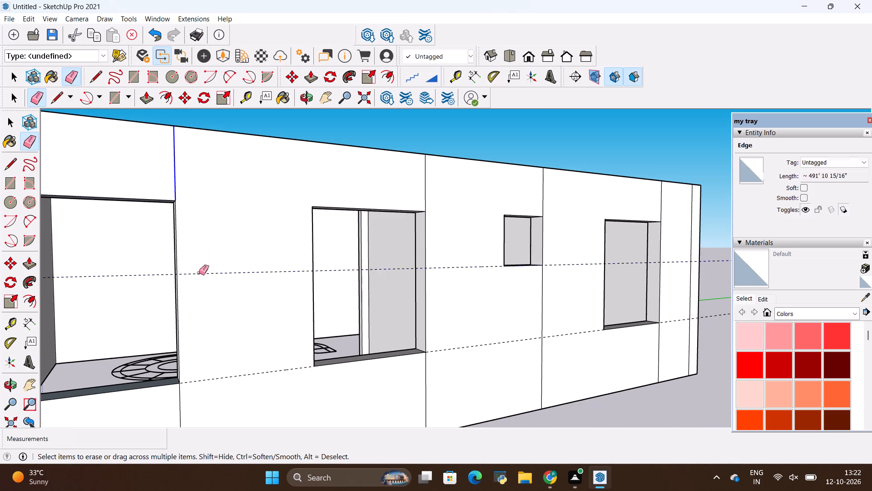
pyautogui.moveTo(199, 273); pyautogui.dragTo(163, 413)
# Erase the remaining vertical seam lines beside the second, narrow and last windows and near the wall's far corner.
pyautogui.moveTo(253, 178); pyautogui.dragTo(357, 177)
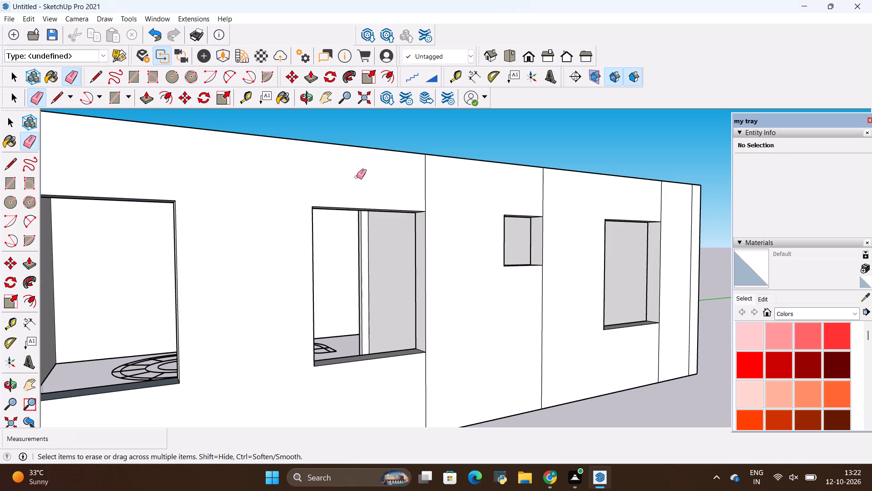
pyautogui.moveTo(357, 177); pyautogui.dragTo(364, 399)
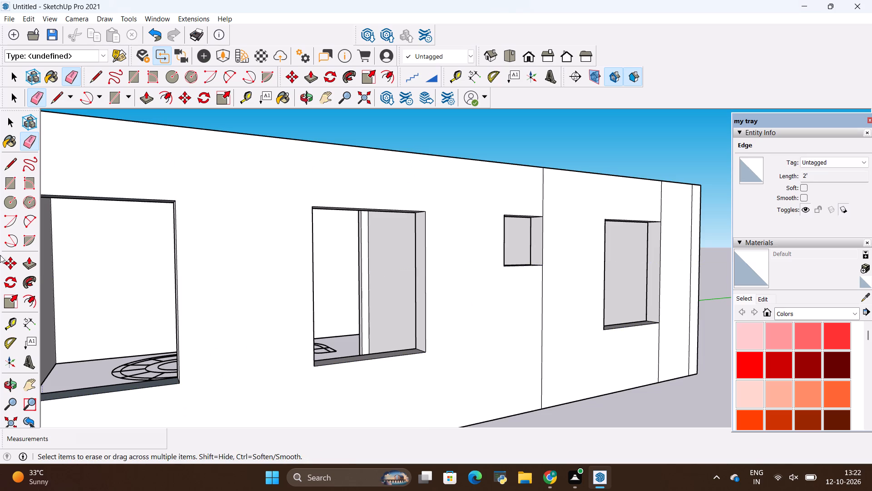
pyautogui.scroll(-5, 0, 251)
pyautogui.scroll(-9, 259, 232)
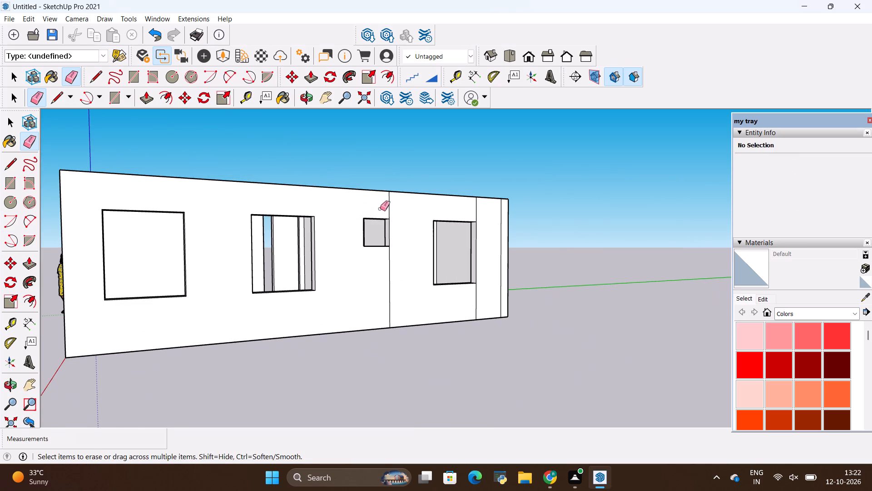
pyautogui.moveTo(384, 205); pyautogui.dragTo(377, 281)
pyautogui.scroll(-6, 285, 271)
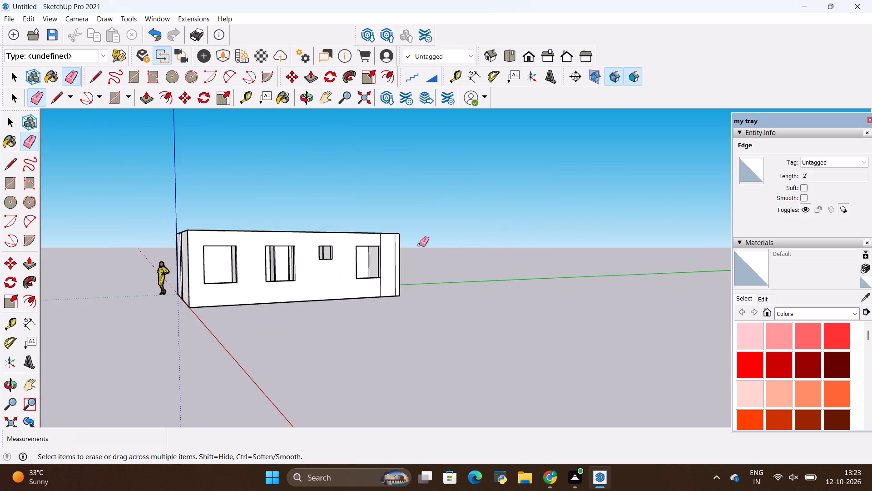
pyautogui.scroll(6, 440, 240)
pyautogui.scroll(6, 286, 264)
pyautogui.moveTo(335, 225); pyautogui.dragTo(277, 224)
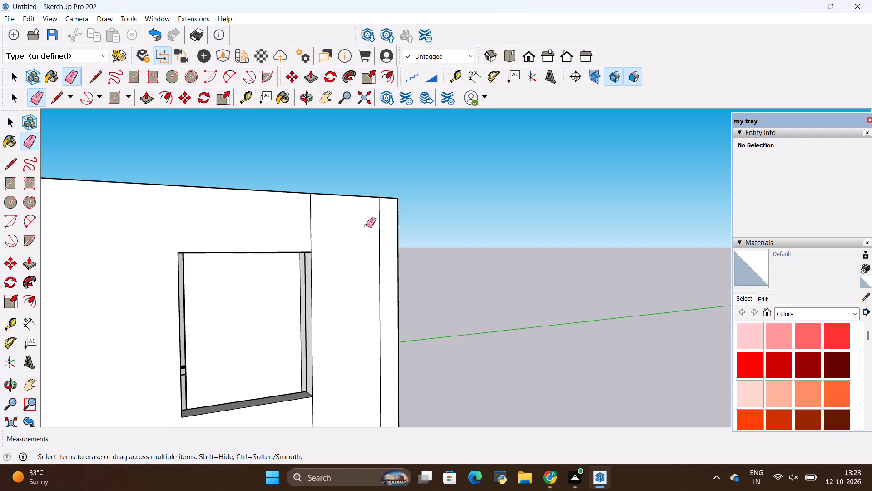
pyautogui.moveTo(381, 222); pyautogui.dragTo(372, 225)
pyautogui.moveTo(313, 225); pyautogui.dragTo(292, 228)
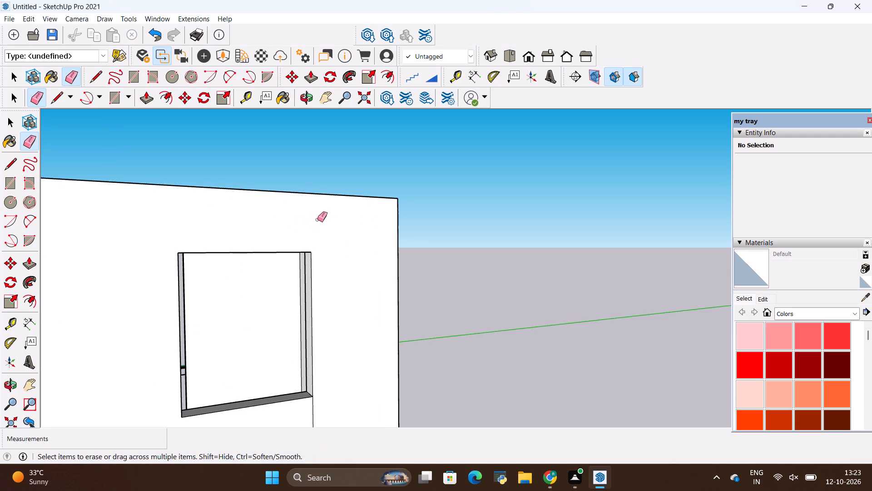
pyautogui.scroll(-6, 318, 219)
pyautogui.moveTo(322, 325); pyautogui.dragTo(301, 354)
# Select the window wall's outer face to check that it is one continuous surface.
pyautogui.scroll(-6, 291, 242)
pyautogui.scroll(6, 291, 236)
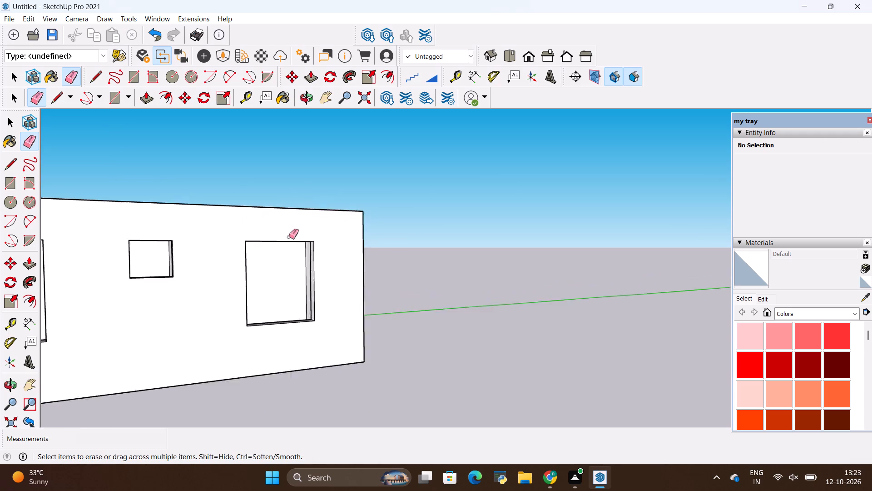
pyautogui.scroll(18, 289, 237)
pyautogui.scroll(-12, 293, 236)
pyautogui.press('space')
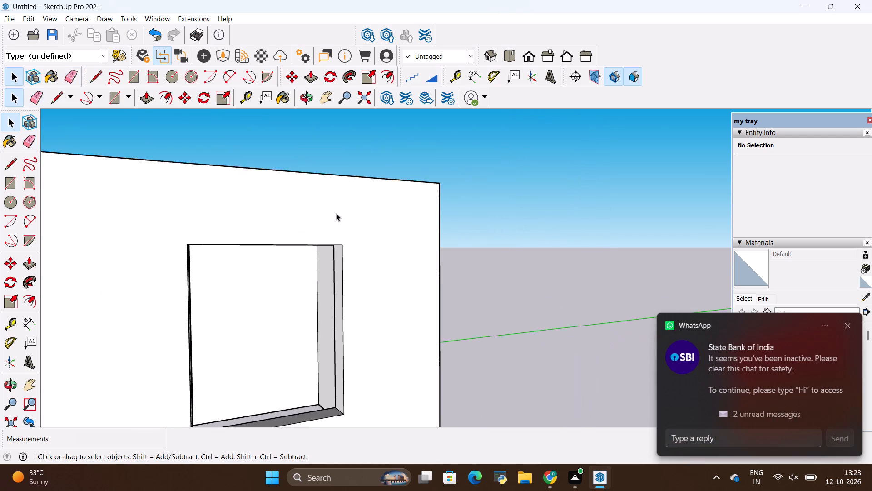
pyautogui.click(336, 213)
# Place a horizontal guide 2' below the top edge of the middle wall segment on the opposite exterior wall.
pyautogui.scroll(-11, 337, 213)
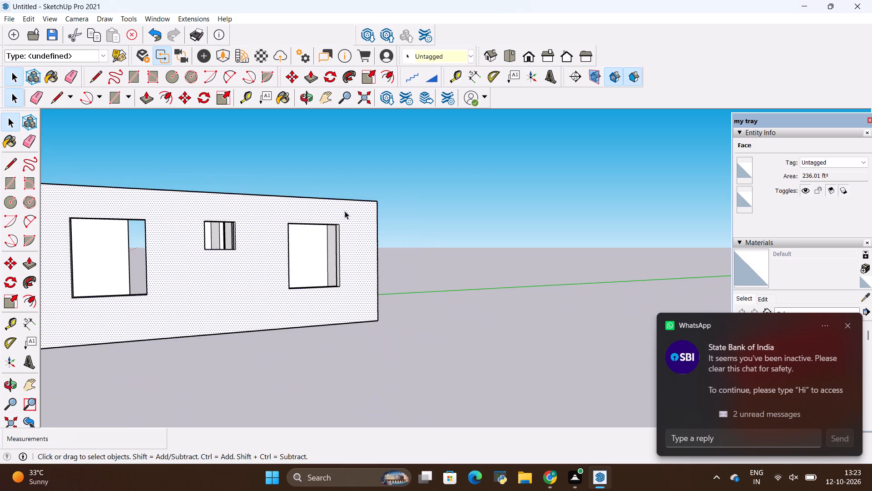
pyautogui.moveTo(346, 212); pyautogui.dragTo(137, 290, button='middle')
pyautogui.scroll(3, 396, 211)
pyautogui.moveTo(465, 245); pyautogui.dragTo(463, 247, button='middle')
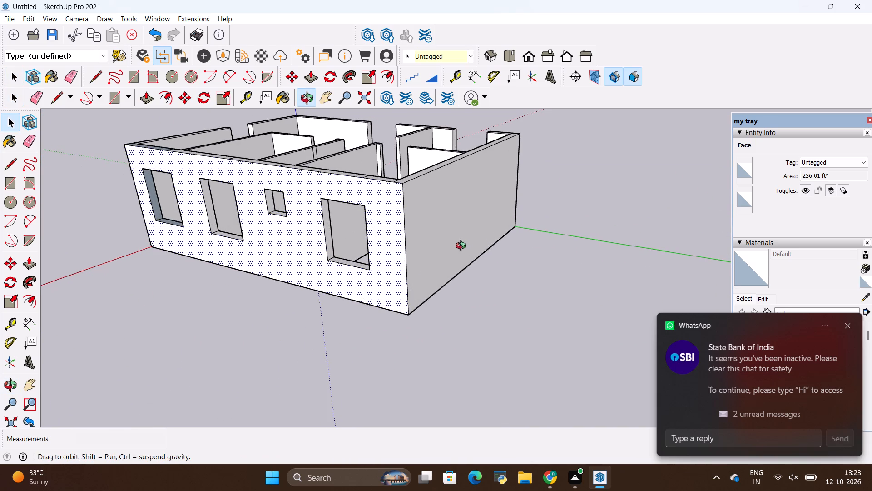
pyautogui.moveTo(463, 247); pyautogui.dragTo(117, 192, button='middle')
pyautogui.moveTo(486, 191); pyautogui.dragTo(329, 227, button='middle')
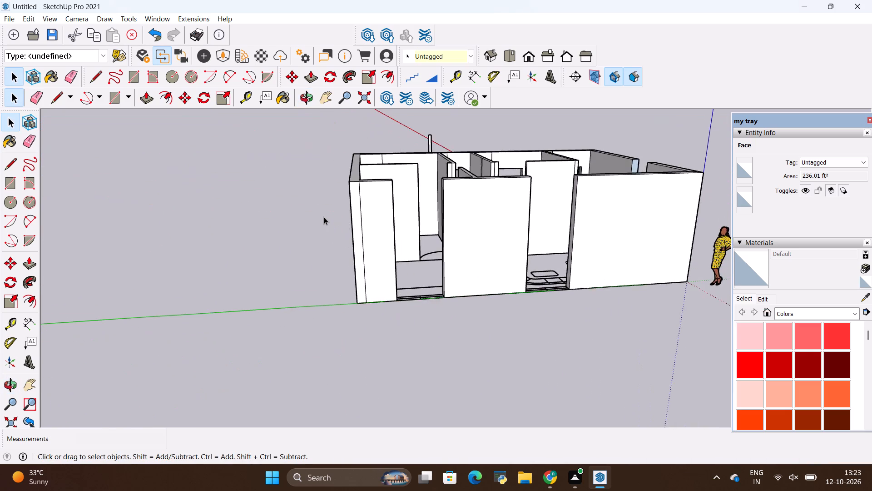
pyautogui.scroll(-4, 324, 217)
pyautogui.scroll(6, 481, 210)
pyautogui.press('t')
pyautogui.scroll(2, 315, 179)
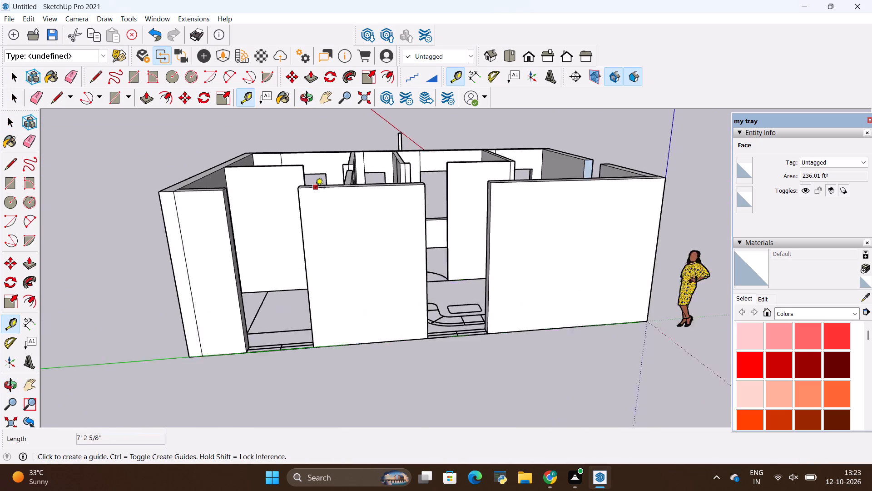
pyautogui.scroll(4, 315, 189)
pyautogui.click(317, 183)
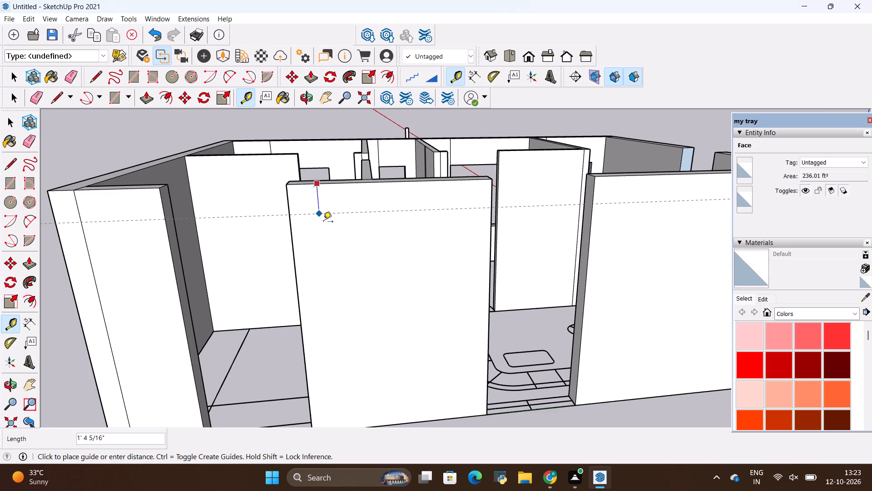
pyautogui.scroll(-2, 323, 222)
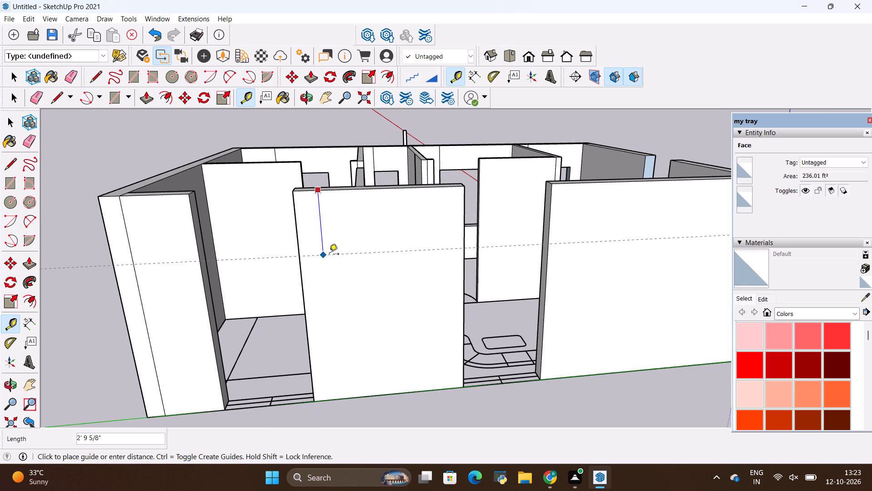
pyautogui.press('BackSpace')
pyautogui.write("2'")
pyautogui.press('Return')
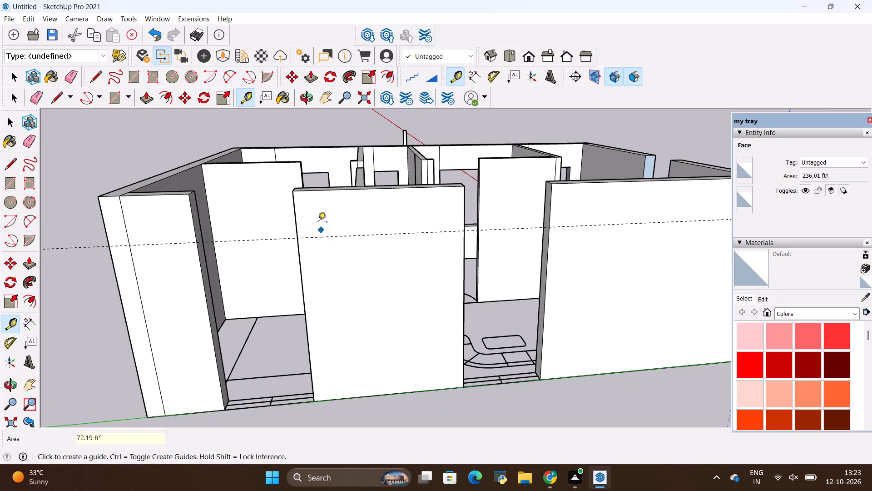
# Place a second horizontal guide 5' below the first guide on the middle wall segment.
pyautogui.click(322, 235)
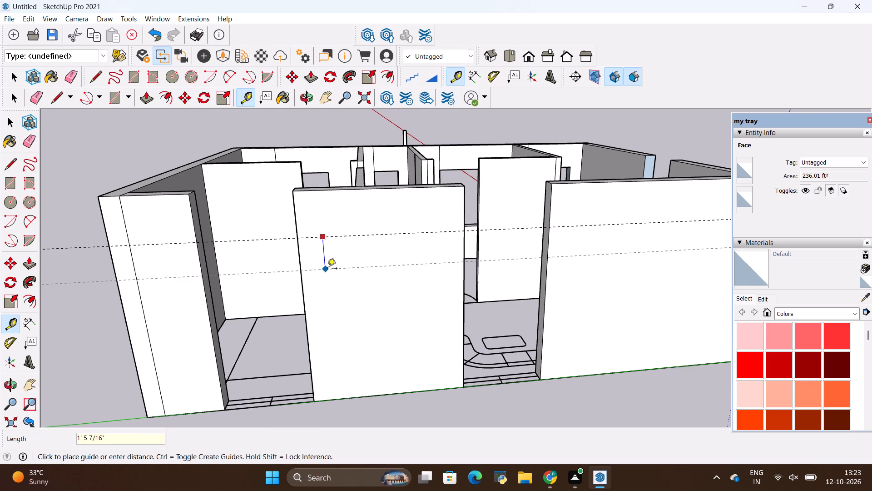
pyautogui.press('BackSpace')
pyautogui.write("5'")
pyautogui.press('Return')
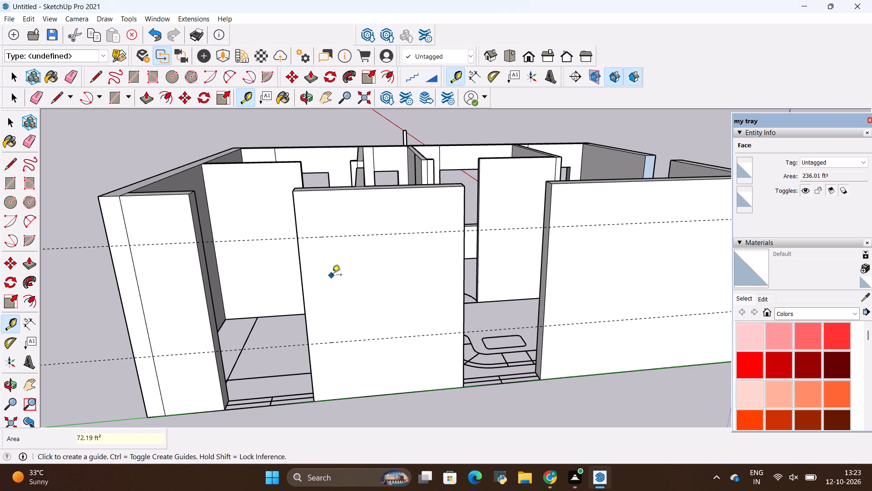
# Draw two lines across the 9" end face of the corner wall stub, at the upper and lower guides.
pyautogui.press('l')
pyautogui.moveTo(372, 286); pyautogui.dragTo(217, 337, button='middle')
pyautogui.scroll(4, 170, 177)
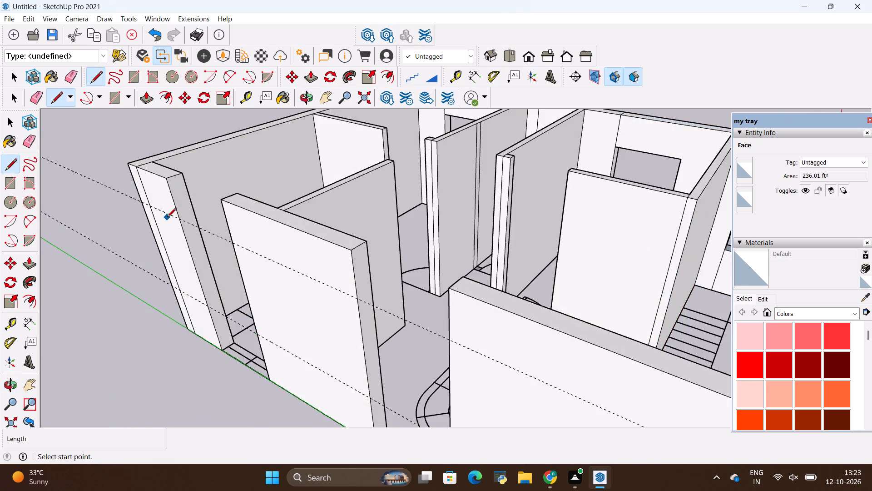
pyautogui.scroll(6, 167, 218)
pyautogui.click(184, 225)
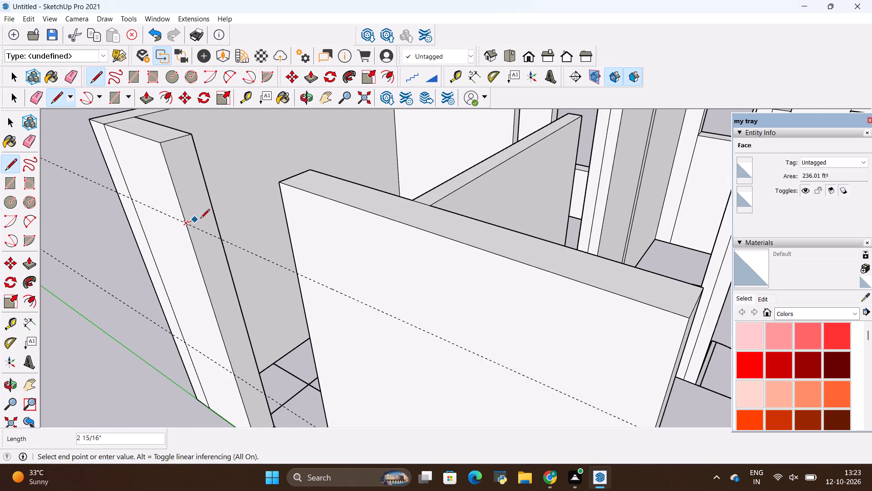
pyautogui.click(212, 212)
pyautogui.scroll(-5, 195, 243)
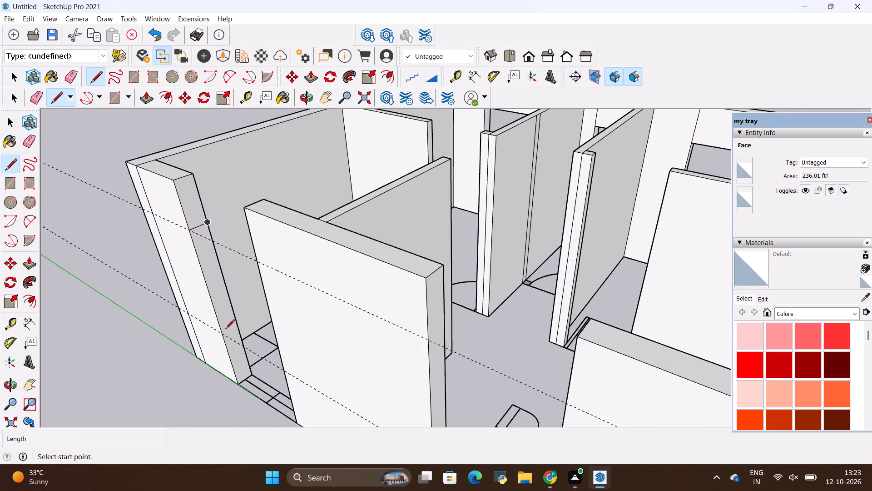
pyautogui.click(219, 334)
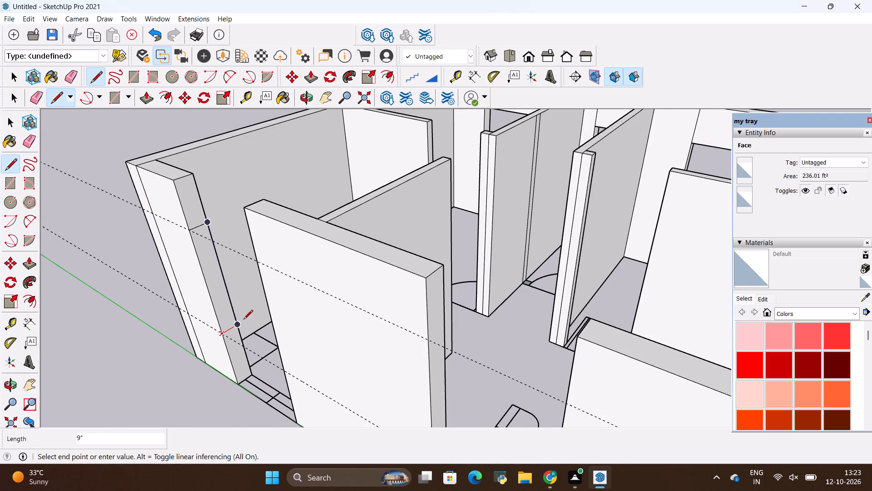
pyautogui.click(239, 321)
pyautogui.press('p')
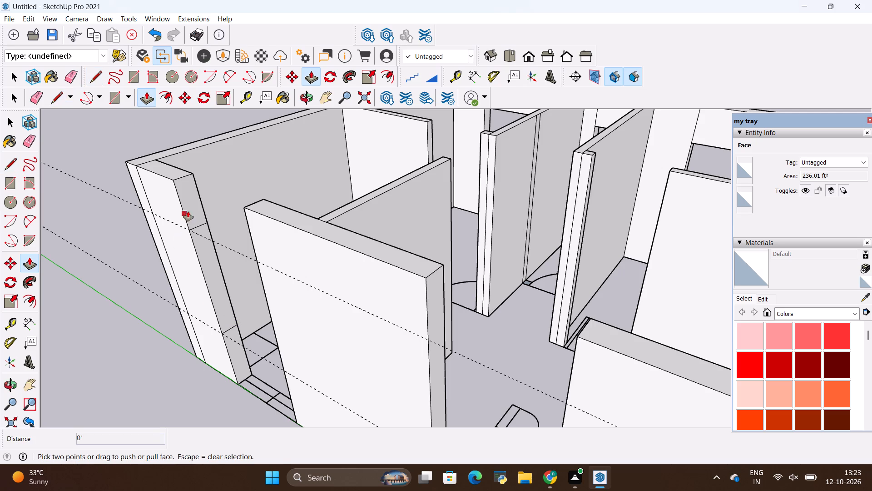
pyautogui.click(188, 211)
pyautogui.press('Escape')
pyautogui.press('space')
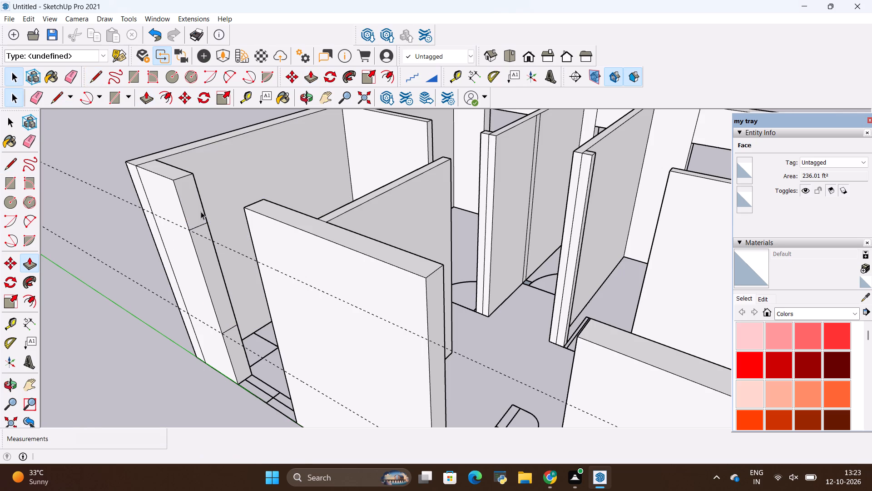
# Push/Pull the stub's end face sections above the upper line and below the lower line 4' to the middle segment, forming a window opening.
pyautogui.press('p')
pyautogui.click(192, 213)
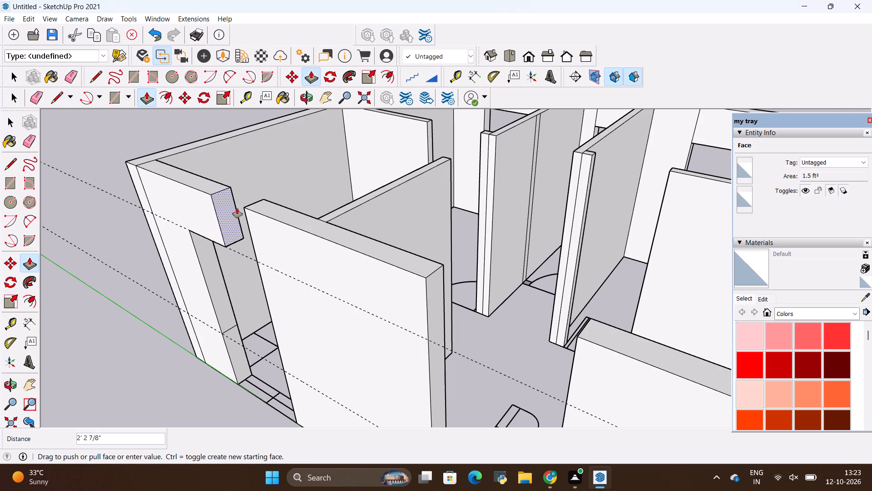
pyautogui.click(245, 204)
pyautogui.click(231, 352)
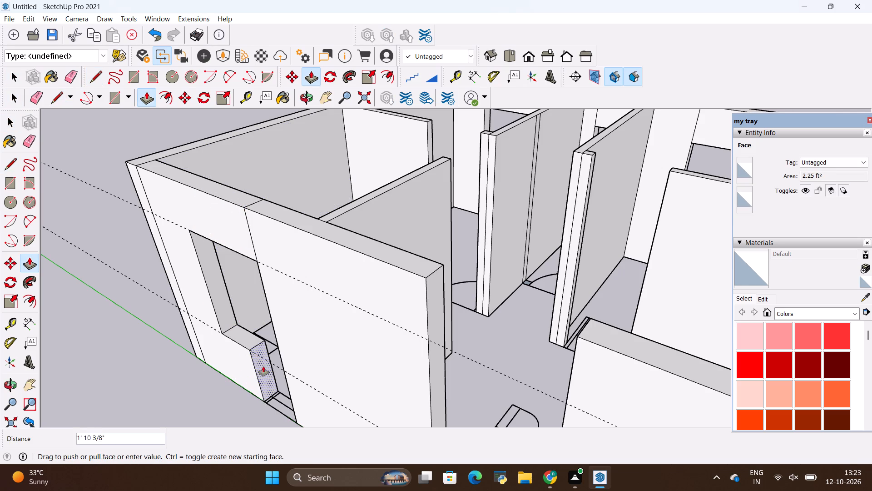
pyautogui.click(285, 380)
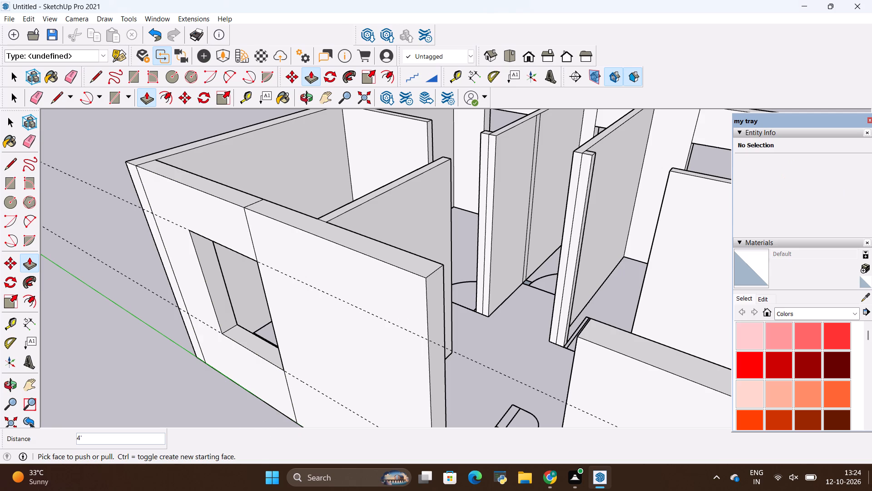
# Erase the seam above the new window and the seams across the wall's top beside it and at the corner.
pyautogui.press('e')
pyautogui.scroll(2, 819, 437)
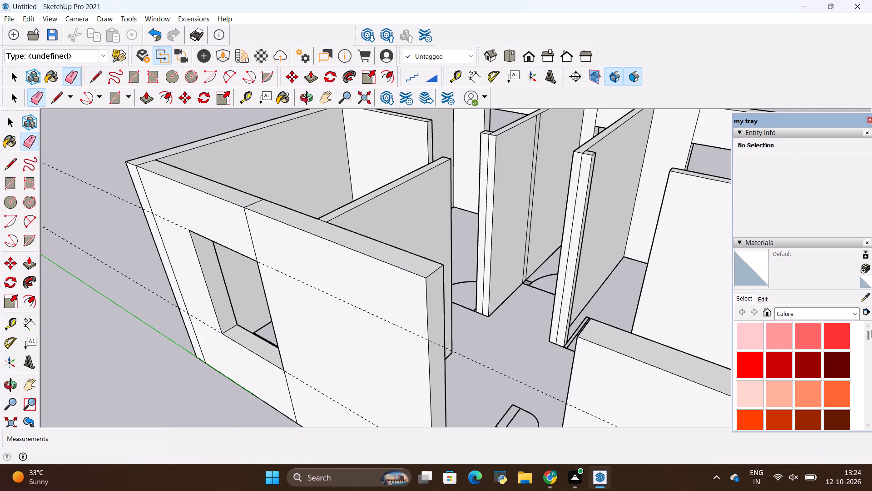
pyautogui.scroll(2, 177, 212)
pyautogui.press('e')
pyautogui.moveTo(256, 239); pyautogui.dragTo(272, 236)
pyautogui.scroll(4, 266, 197)
pyautogui.moveTo(266, 198); pyautogui.dragTo(274, 204)
pyautogui.scroll(-10, 274, 204)
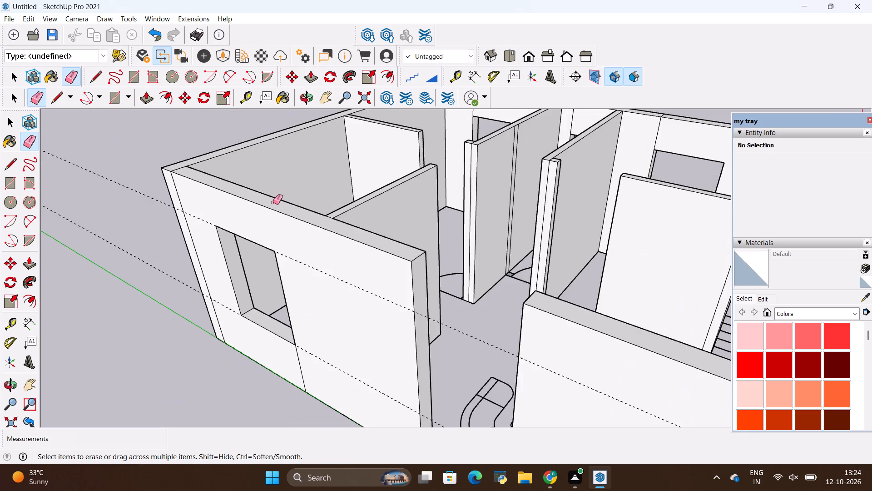
pyautogui.scroll(-6, 272, 202)
pyautogui.moveTo(217, 181); pyautogui.dragTo(223, 296, button='middle')
pyautogui.scroll(5, 208, 229)
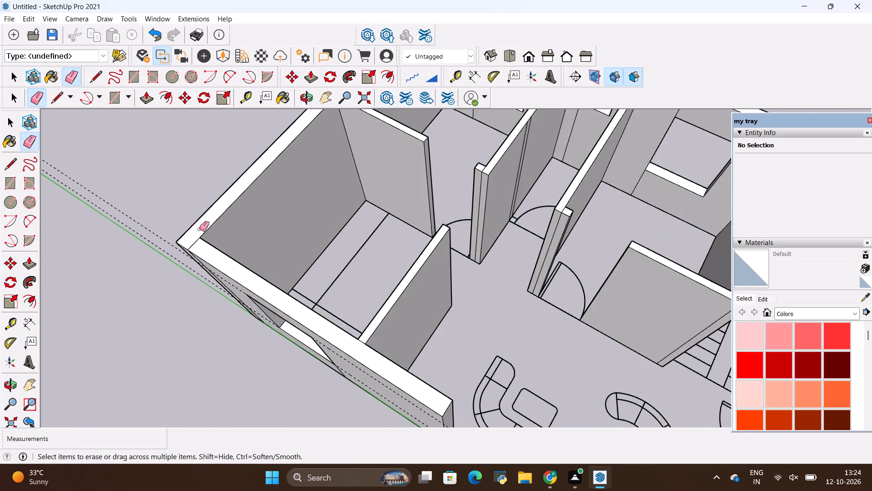
pyautogui.scroll(9, 199, 229)
pyautogui.moveTo(183, 246); pyautogui.dragTo(198, 262)
pyautogui.scroll(-16, 171, 252)
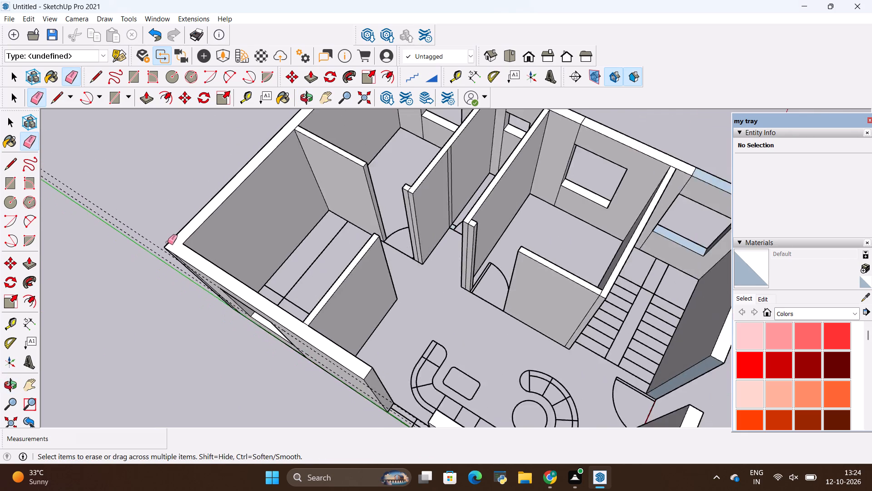
# On the opposite wall, erase the inner-face seams above and below the window next to the staircase room and the seam across the wall's top.
pyautogui.scroll(-2, 168, 242)
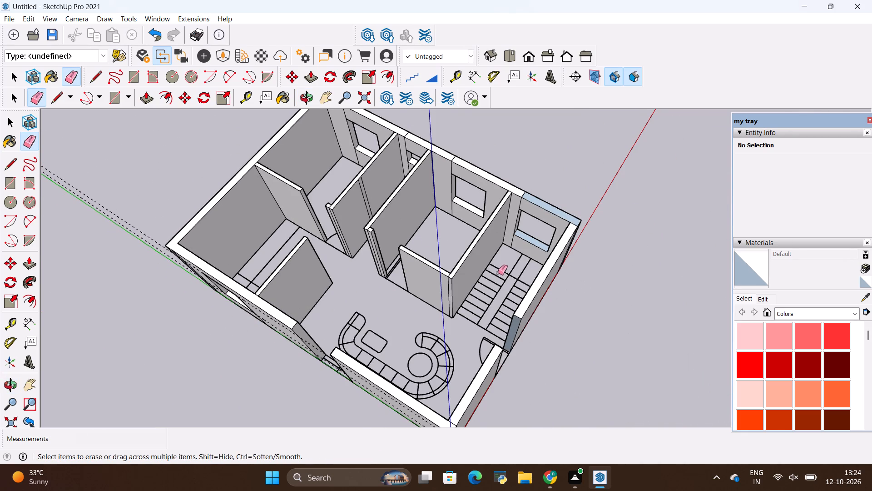
pyautogui.scroll(12, 435, 179)
pyautogui.click(459, 164)
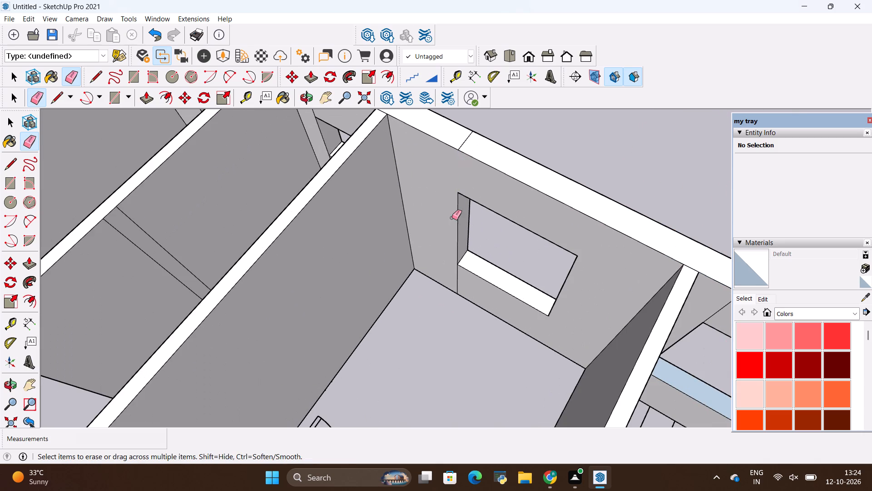
pyautogui.moveTo(461, 283); pyautogui.dragTo(438, 275)
pyautogui.moveTo(464, 132); pyautogui.dragTo(470, 146)
# Erase the seams above and below the narrow window on the wall's inner face and the seam across the wall's top.
pyautogui.scroll(-11, 456, 241)
pyautogui.moveTo(369, 235); pyautogui.dragTo(486, 172, button='middle')
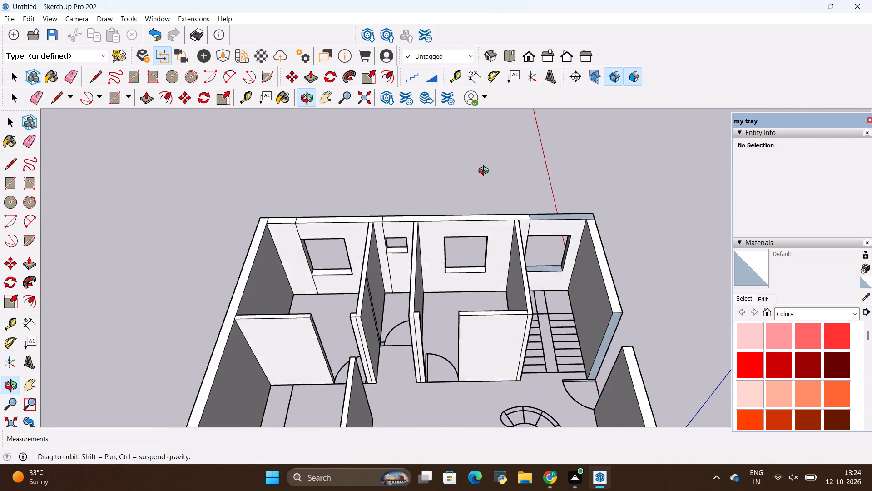
pyautogui.moveTo(486, 172); pyautogui.dragTo(486, 170, button='middle')
pyautogui.scroll(3, 399, 261)
pyautogui.moveTo(387, 270); pyautogui.dragTo(381, 274)
pyautogui.scroll(3, 364, 204)
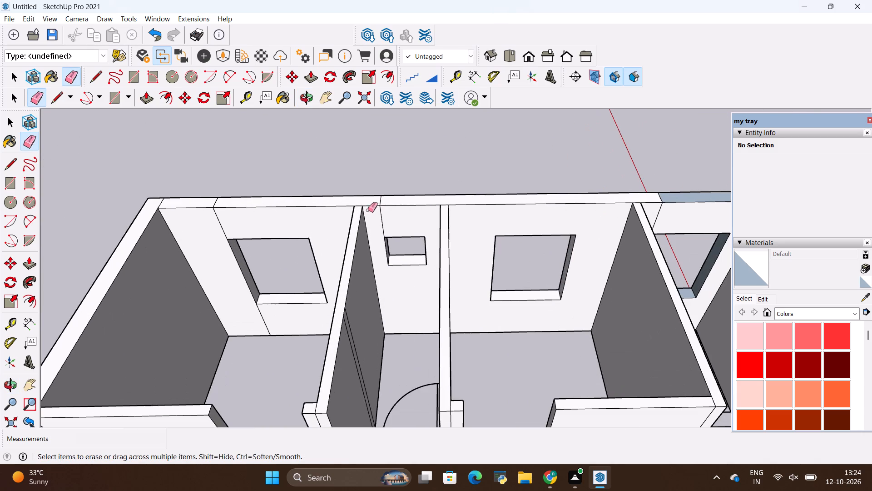
pyautogui.moveTo(372, 212); pyautogui.dragTo(380, 215)
pyautogui.scroll(4, 377, 200)
pyautogui.moveTo(371, 196); pyautogui.dragTo(381, 200)
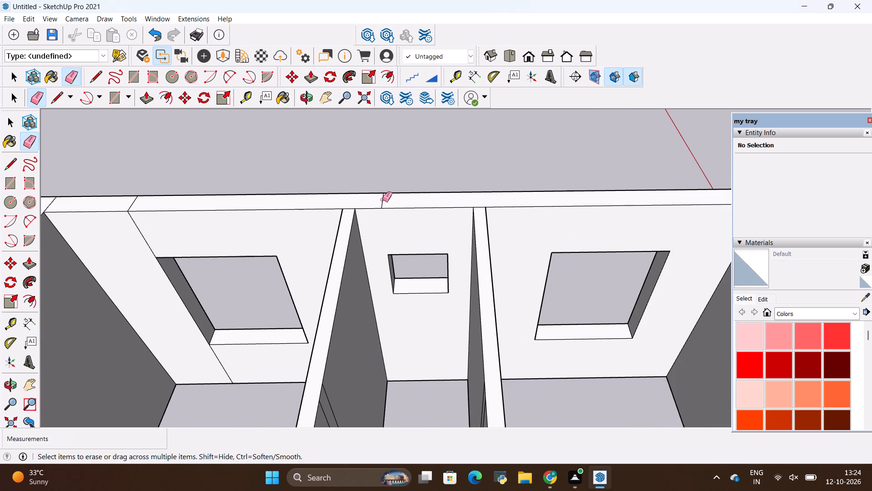
pyautogui.moveTo(375, 197); pyautogui.dragTo(387, 203)
# Erase the inner-face seams above and below the window in the far corner room, plus the wall-top seams beside it and at the corner.
pyautogui.scroll(-5, 397, 188)
pyautogui.scroll(4, 289, 209)
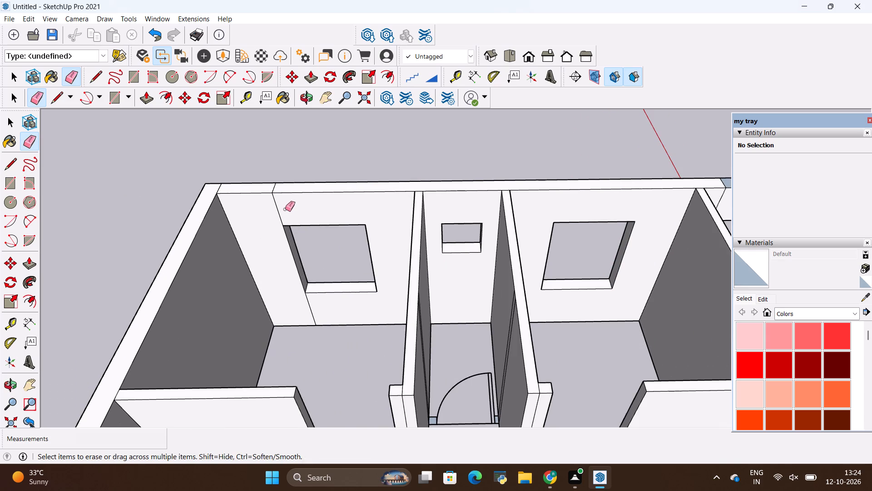
pyautogui.moveTo(285, 209); pyautogui.dragTo(261, 212)
pyautogui.moveTo(319, 305); pyautogui.dragTo(273, 311)
pyautogui.scroll(6, 281, 169)
pyautogui.moveTo(255, 201); pyautogui.dragTo(265, 206)
pyautogui.scroll(-3, 350, 194)
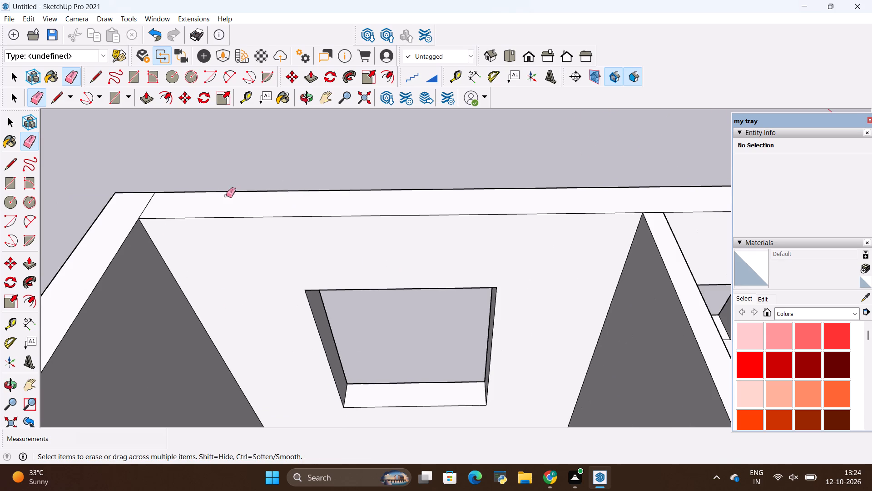
pyautogui.click(140, 202)
pyautogui.moveTo(142, 204); pyautogui.dragTo(150, 210)
pyautogui.scroll(-10, 305, 190)
# Erase the inner-face seams above and below the staircase window and the wall-top seams beside it and at the staircase corner.
pyautogui.scroll(-8, 306, 184)
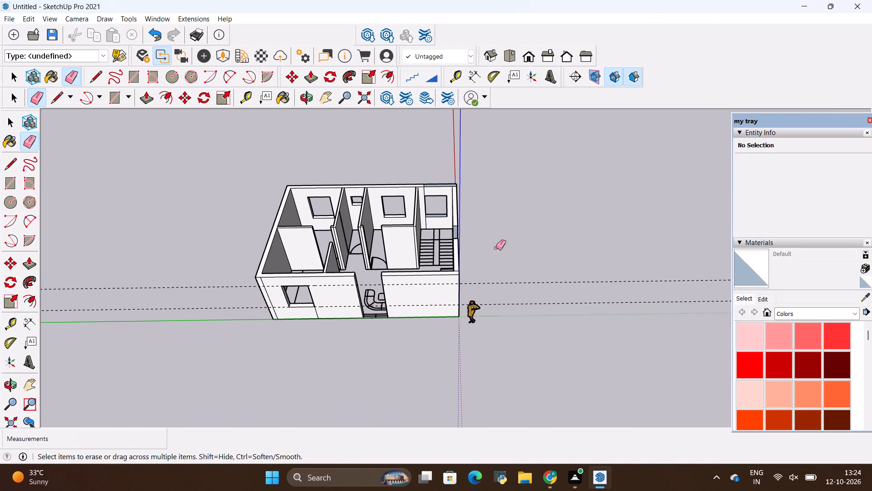
pyautogui.scroll(14, 443, 199)
pyautogui.moveTo(400, 190); pyautogui.dragTo(358, 186)
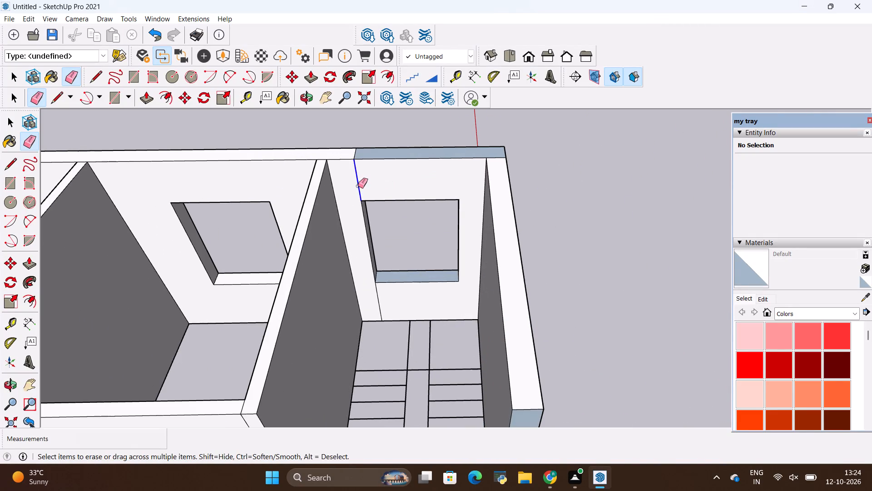
pyautogui.moveTo(358, 186); pyautogui.dragTo(357, 186)
pyautogui.moveTo(380, 301); pyautogui.dragTo(375, 301)
pyautogui.scroll(4, 340, 139)
pyautogui.moveTo(359, 160); pyautogui.dragTo(366, 162)
pyautogui.moveTo(347, 155); pyautogui.dragTo(362, 163)
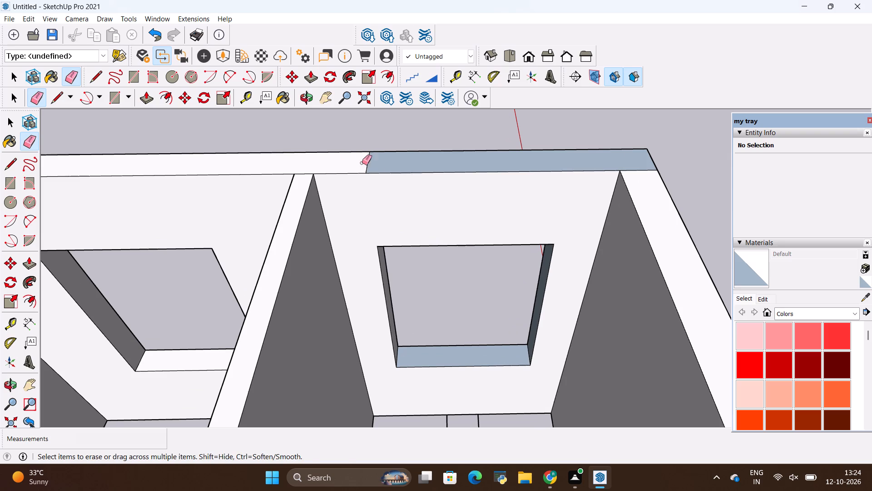
pyautogui.moveTo(362, 163); pyautogui.dragTo(386, 172)
pyautogui.scroll(-5, 363, 168)
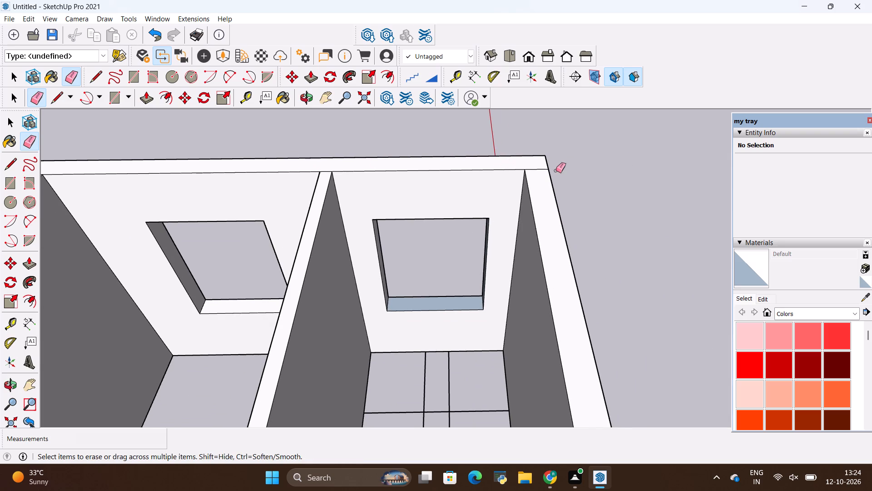
pyautogui.scroll(6, 527, 185)
pyautogui.moveTo(536, 161); pyautogui.dragTo(536, 167)
pyautogui.scroll(-6, 427, 165)
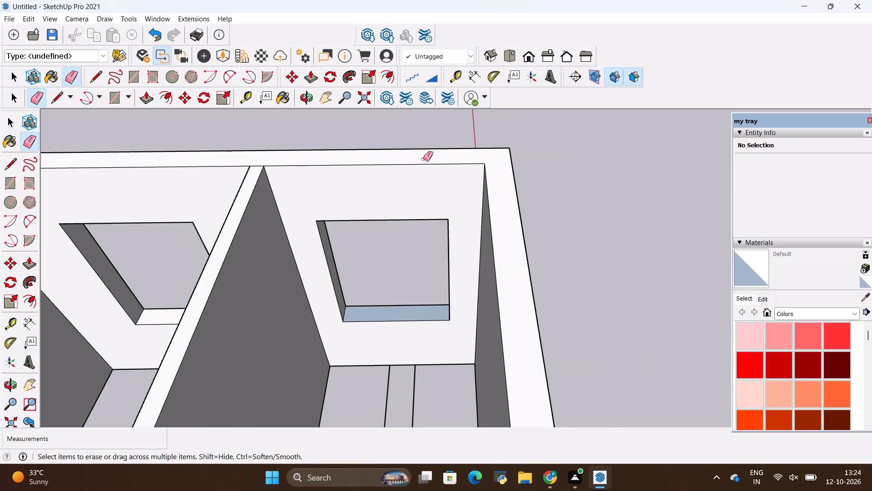
pyautogui.scroll(-4, 423, 159)
# Select the staircase window wall's inner face to check that it is one continuous surface.
pyautogui.press('space')
pyautogui.click(432, 176)
pyautogui.click(535, 188)
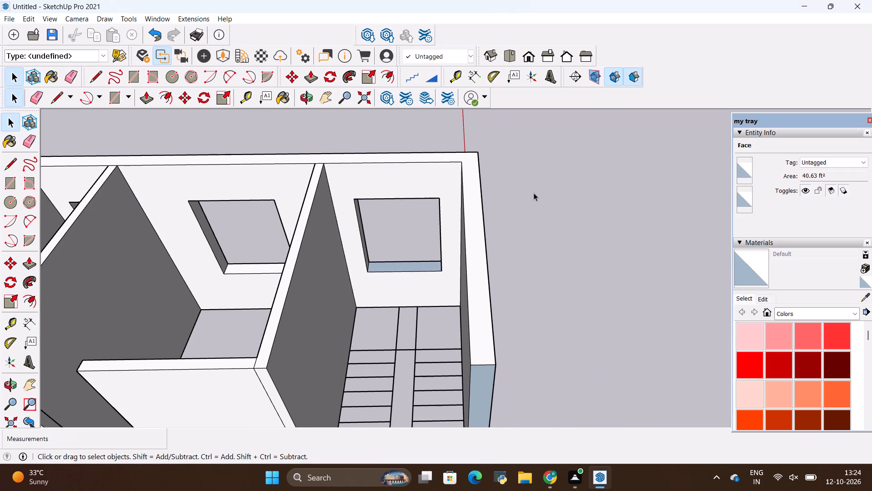
# Erase the vertical seam near the staircase-side corner on the outer face of the entrance wall.
pyautogui.scroll(-5, 534, 193)
pyautogui.moveTo(556, 246); pyautogui.dragTo(229, 191, button='middle')
pyautogui.scroll(-1, 228, 191)
pyautogui.moveTo(609, 240); pyautogui.dragTo(556, 251, button='middle')
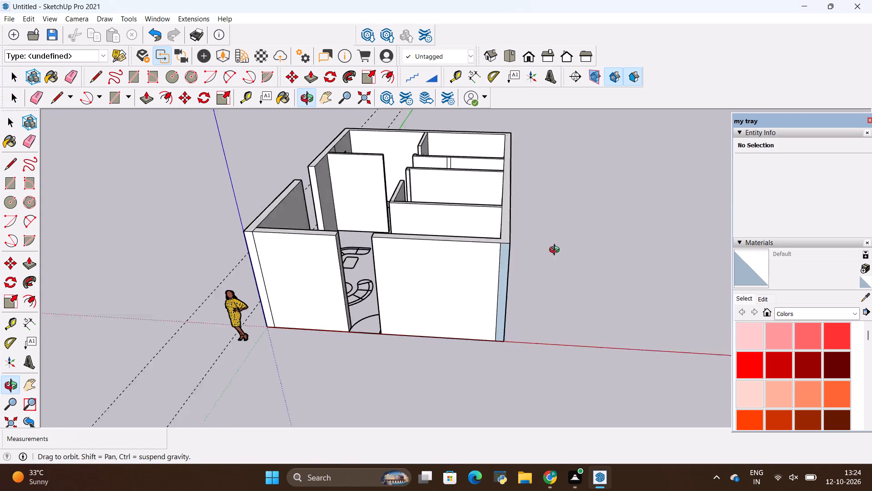
pyautogui.moveTo(556, 251); pyautogui.dragTo(608, 235, button='middle')
pyautogui.scroll(6, 511, 253)
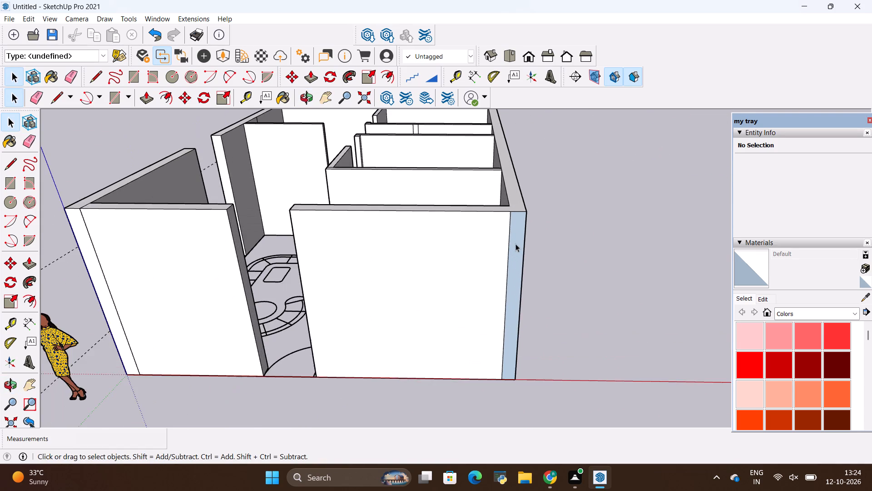
pyautogui.press('e')
pyautogui.moveTo(511, 245); pyautogui.dragTo(503, 250)
pyautogui.scroll(-10, 502, 250)
# Reverse the blue outer face of the wall segment between the entrance opening and the staircase-side corner.
pyautogui.press('space')
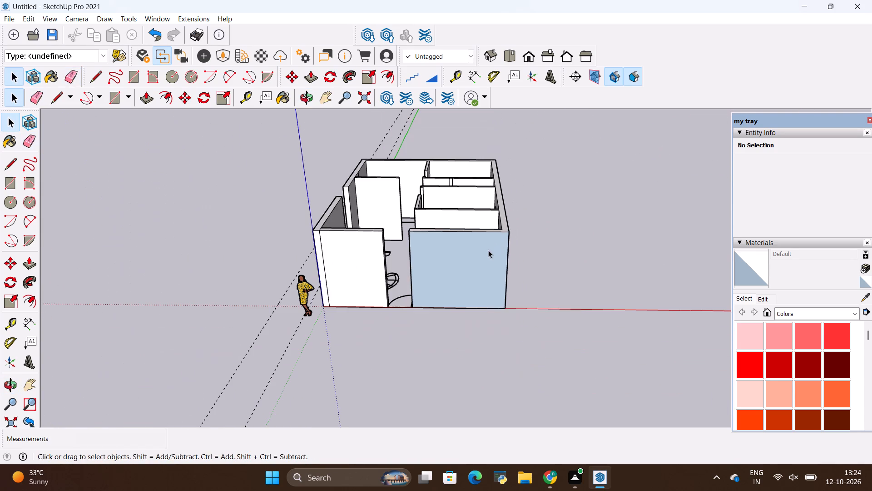
pyautogui.rightClick(486, 256)
pyautogui.click(511, 362)
# Examine the remaining exterior wall and the interior partition walls around the door openings.
pyautogui.scroll(-4, 431, 266)
pyautogui.moveTo(520, 267); pyautogui.dragTo(196, 257, button='middle')
pyautogui.moveTo(661, 216); pyautogui.dragTo(304, 226, button='middle')
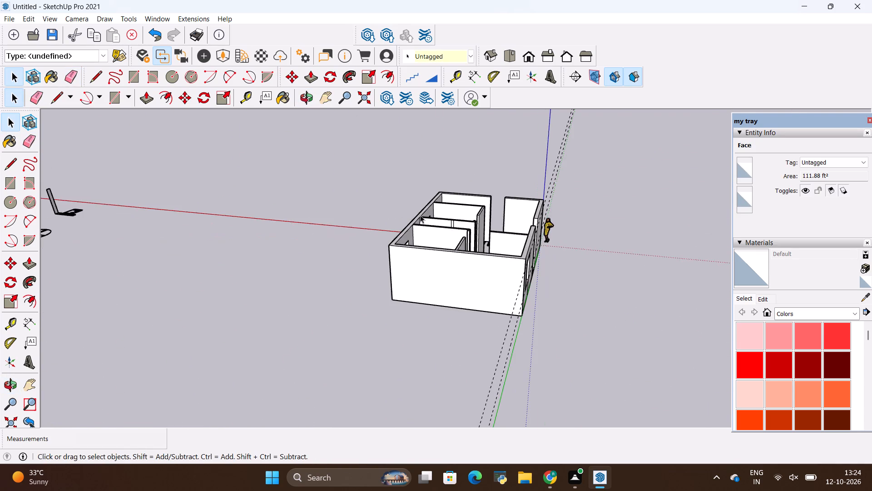
pyautogui.scroll(9, 435, 210)
pyautogui.scroll(-5, 469, 250)
pyautogui.moveTo(517, 232); pyautogui.dragTo(296, 285, button='middle')
pyautogui.moveTo(302, 280); pyautogui.dragTo(250, 298, button='middle')
pyautogui.scroll(9, 424, 264)
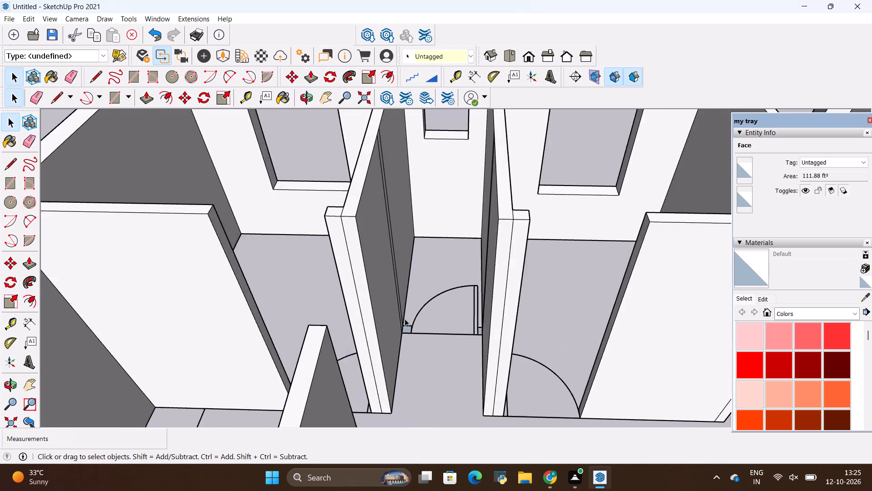
# Push/Pull the small square at the swing end of the bathroom door arc up 10' to wall height as a door jamb.
pyautogui.scroll(7, 405, 319)
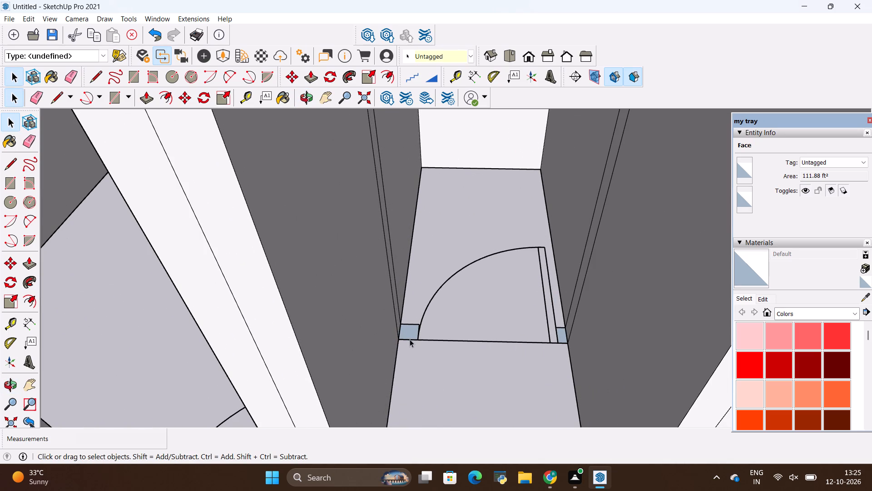
pyautogui.press('p')
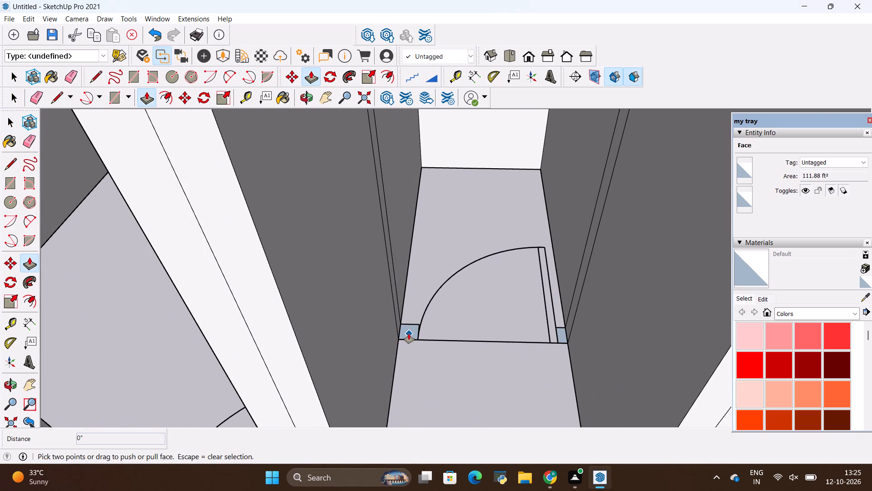
pyautogui.press('space')
pyautogui.click(407, 334)
pyautogui.press('p')
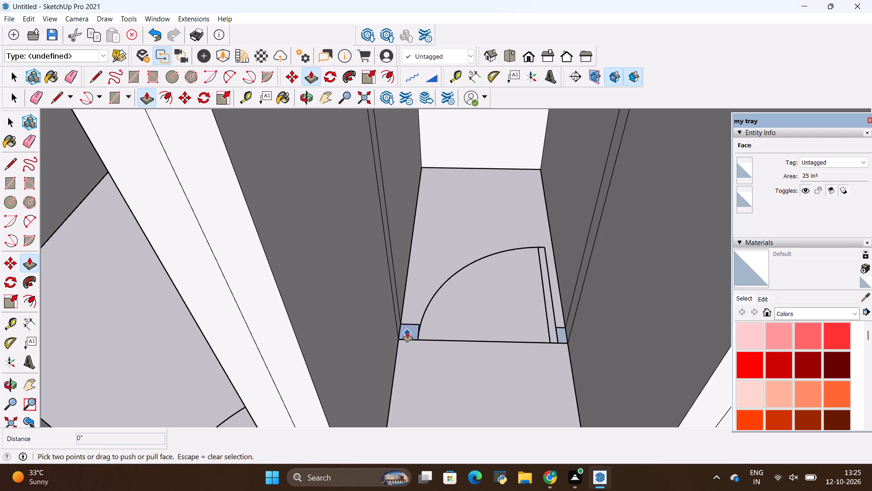
pyautogui.click(407, 332)
pyautogui.scroll(-5, 391, 277)
pyautogui.scroll(-6, 438, 288)
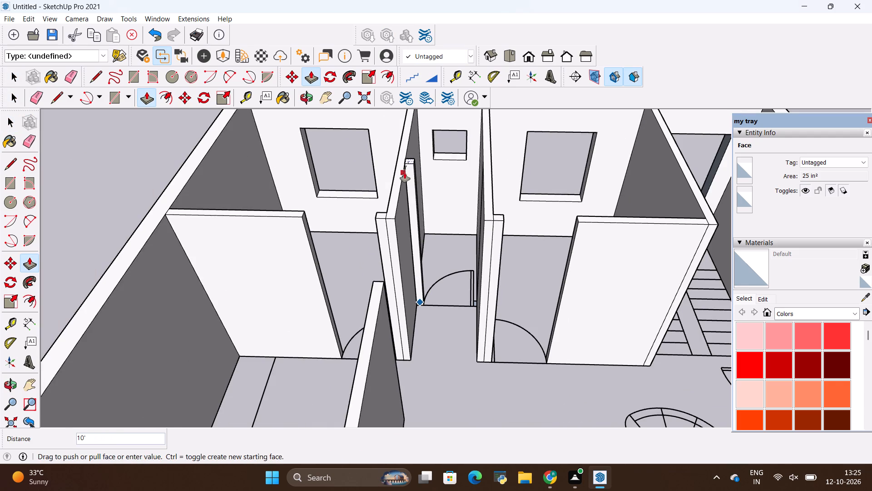
pyautogui.click(400, 171)
# Push/Pull the small square at the hinge side of the bathroom door up 10' to the top of the partition wall.
pyautogui.scroll(14, 482, 318)
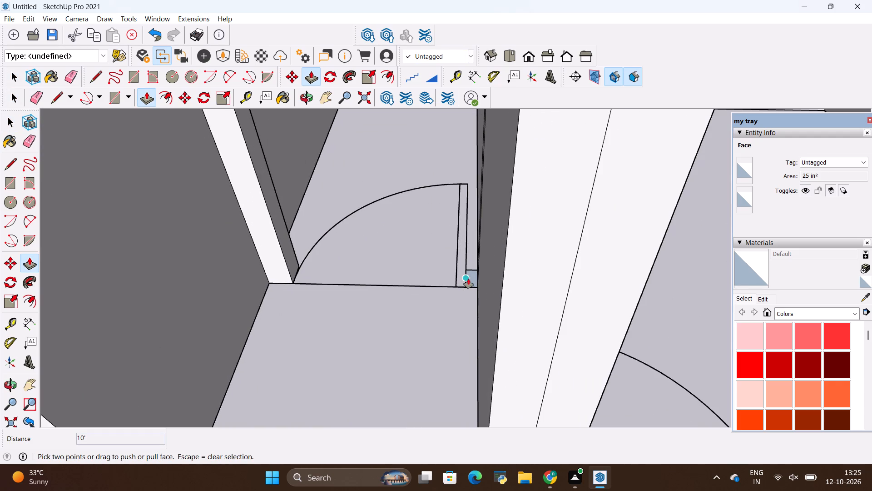
pyautogui.click(471, 279)
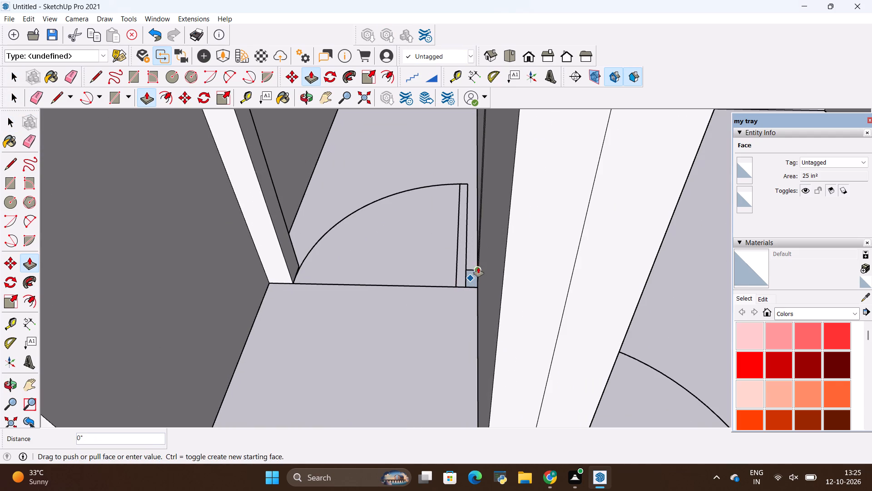
pyautogui.press('Escape')
pyautogui.scroll(9, 472, 276)
pyautogui.click(473, 284)
pyautogui.scroll(-3, 438, 267)
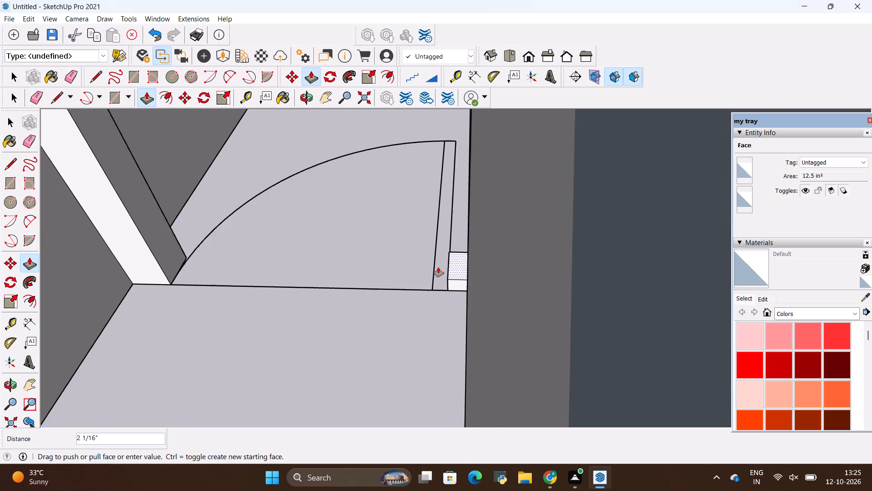
pyautogui.scroll(-8, 438, 267)
pyautogui.scroll(-20, 441, 266)
pyautogui.scroll(-6, 441, 266)
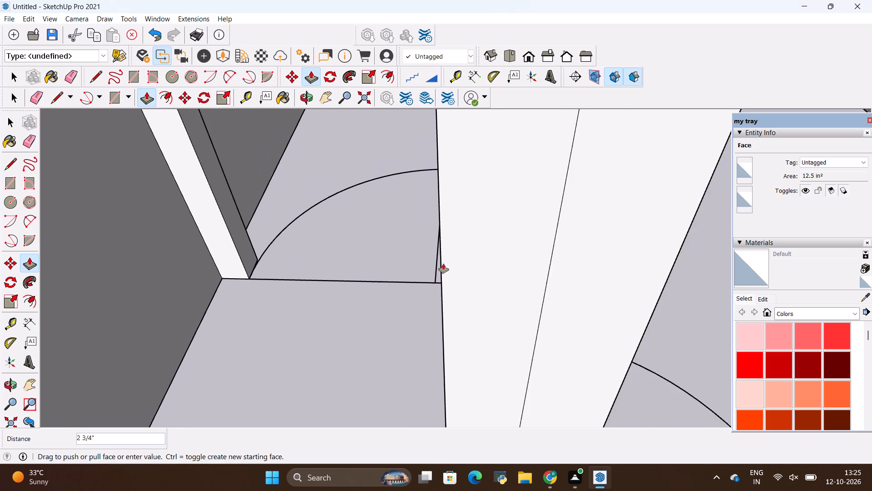
pyautogui.scroll(-20, 443, 264)
pyautogui.scroll(-16, 443, 264)
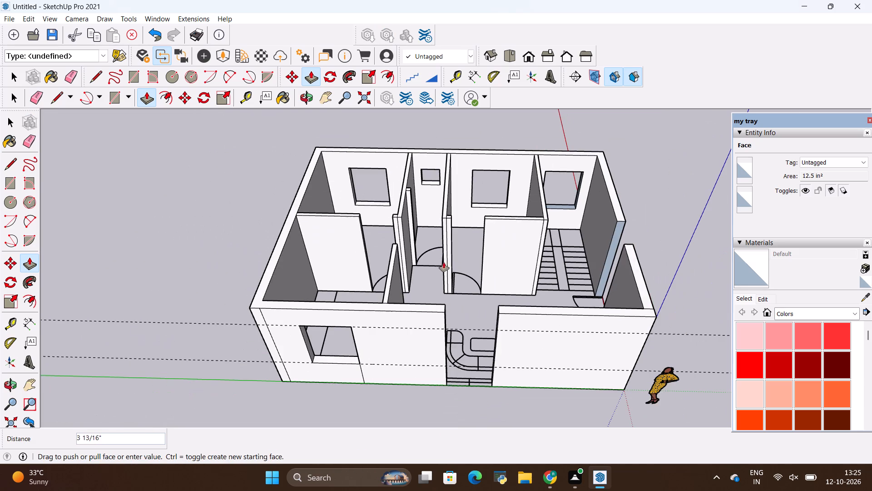
pyautogui.scroll(9, 448, 206)
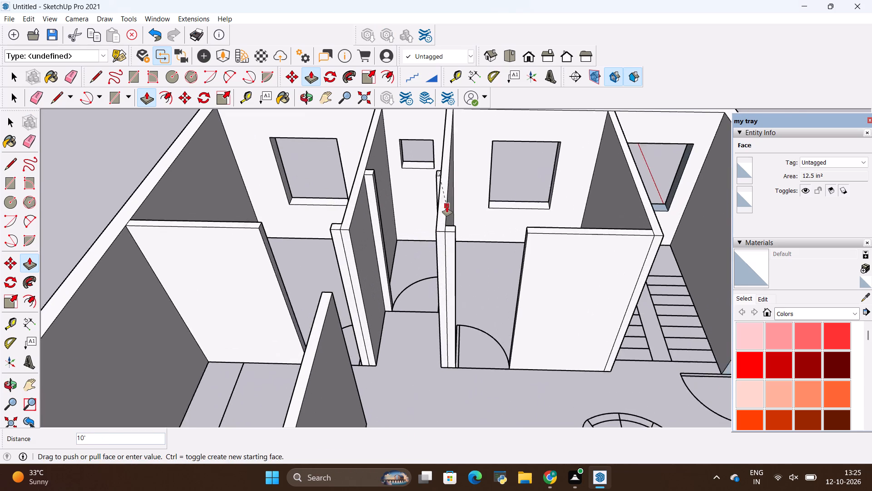
pyautogui.click(447, 206)
# Erase the seams where the tops of both bathroom door jambs meet the partition walls and select a merged top face to check it.
pyautogui.scroll(4, 433, 161)
pyautogui.scroll(8, 463, 137)
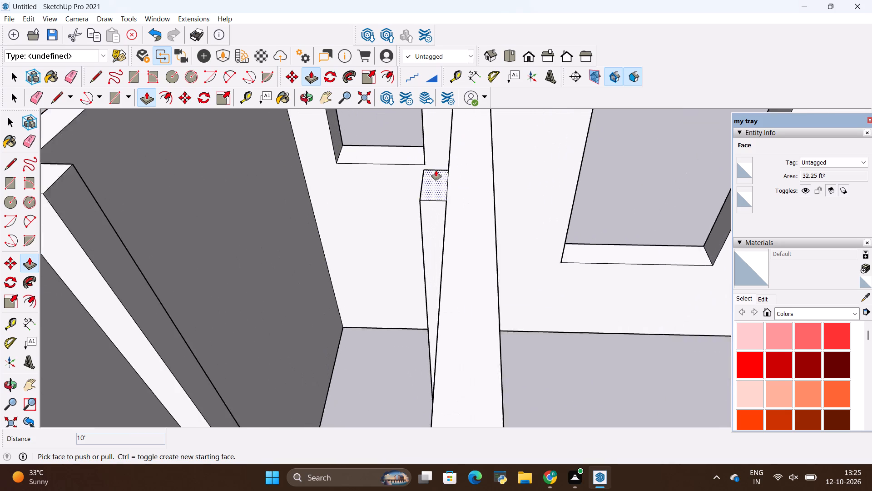
pyautogui.scroll(2, 436, 170)
pyautogui.press('e')
pyautogui.moveTo(443, 177); pyautogui.dragTo(455, 183)
pyautogui.scroll(-5, 529, 229)
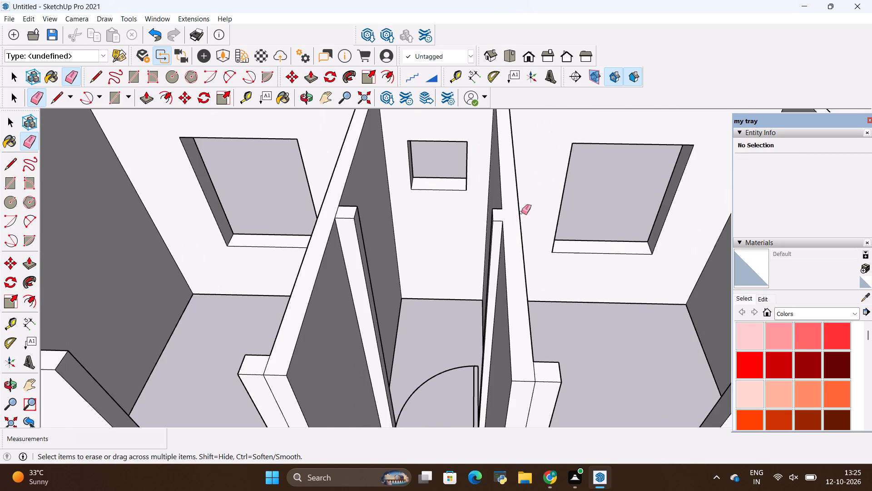
pyautogui.scroll(8, 317, 220)
pyautogui.moveTo(346, 204); pyautogui.dragTo(357, 208)
pyautogui.scroll(-4, 359, 208)
pyautogui.press('space')
pyautogui.click(348, 209)
# Mark off the top 3' of the hinge-side bathroom door jamb with a guide and an edge drawn across its inner face.
pyautogui.scroll(-5, 349, 208)
pyautogui.scroll(-4, 390, 249)
pyautogui.moveTo(367, 289); pyautogui.dragTo(592, 347, button='middle')
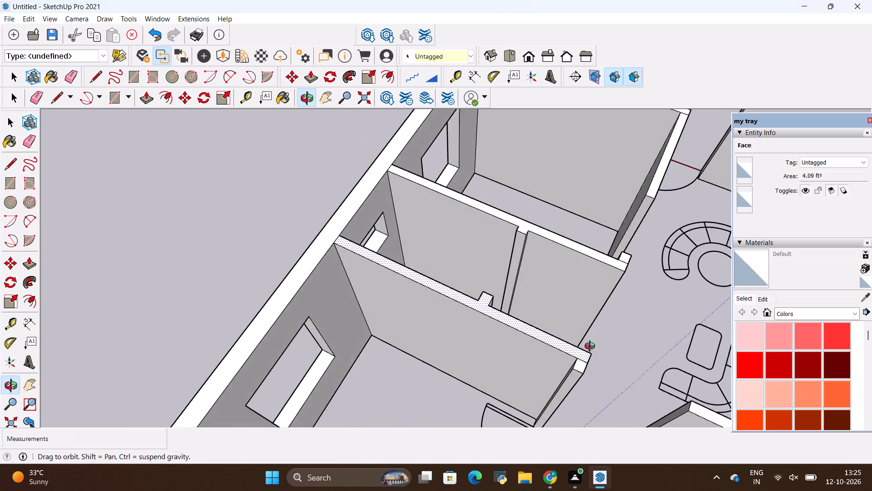
pyautogui.moveTo(592, 347); pyautogui.dragTo(433, 269, button='middle')
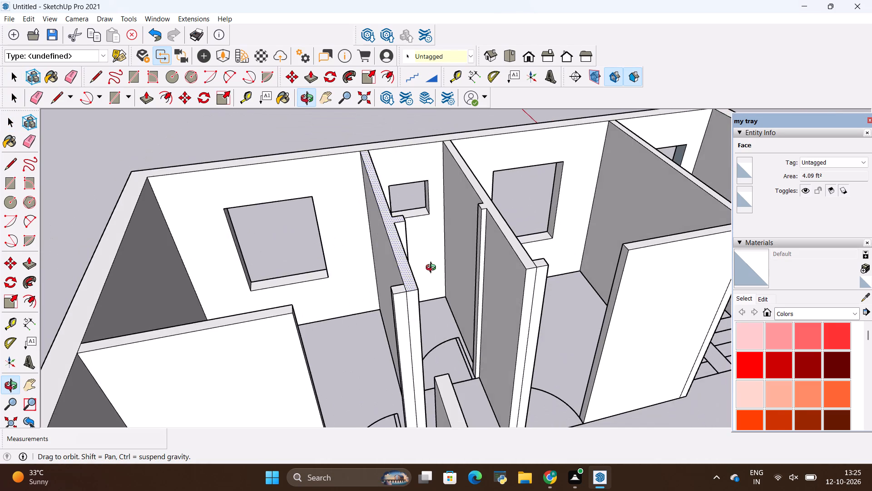
pyautogui.moveTo(433, 269); pyautogui.dragTo(585, 320, button='middle')
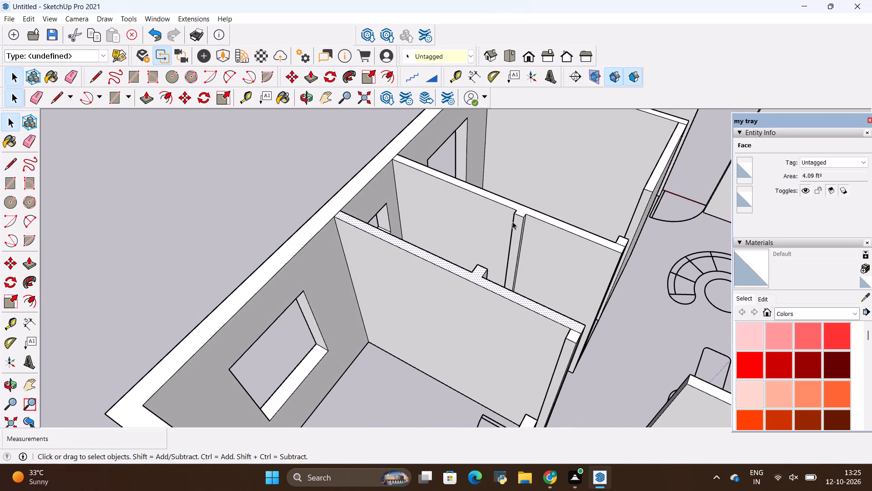
pyautogui.scroll(6, 495, 208)
pyautogui.press('t')
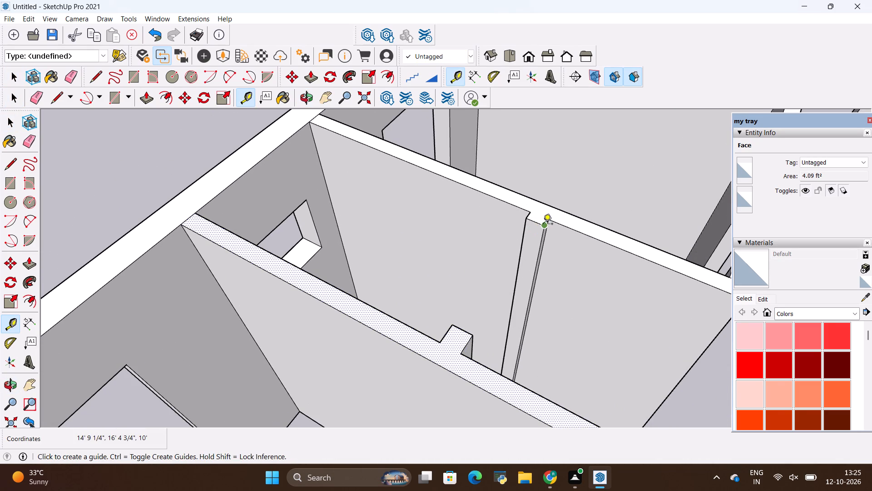
pyautogui.scroll(8, 540, 224)
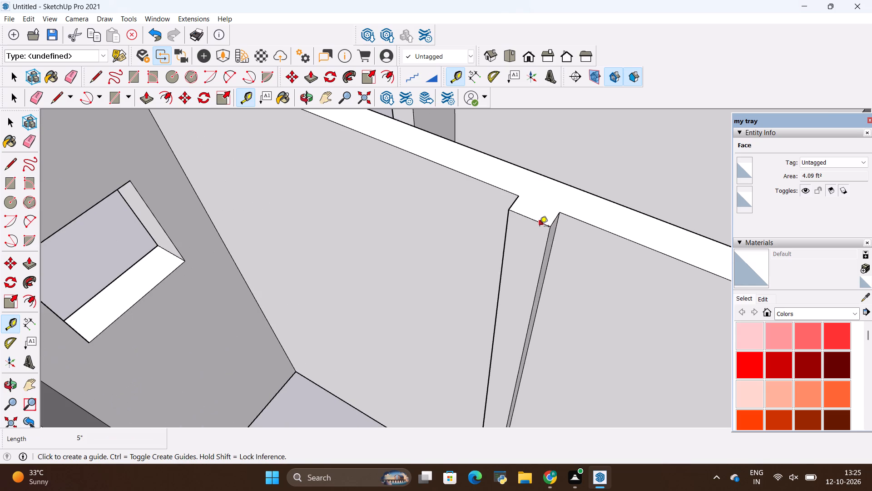
pyautogui.click(540, 228)
pyautogui.press('Escape')
pyautogui.click(540, 226)
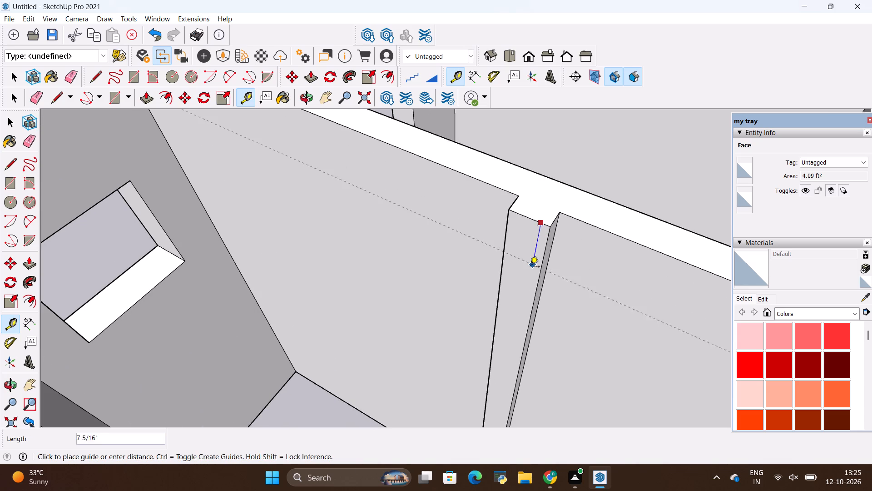
pyautogui.press('BackSpace')
pyautogui.write("3'")
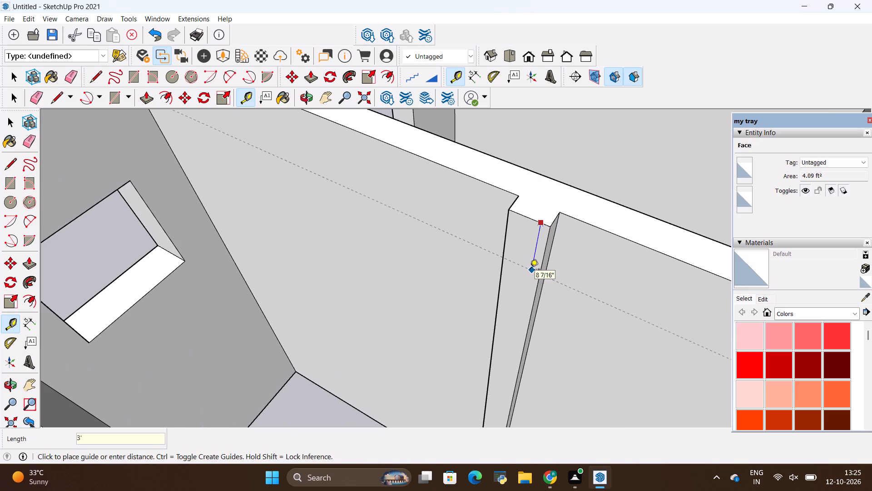
pyautogui.press('Return')
pyautogui.press('l')
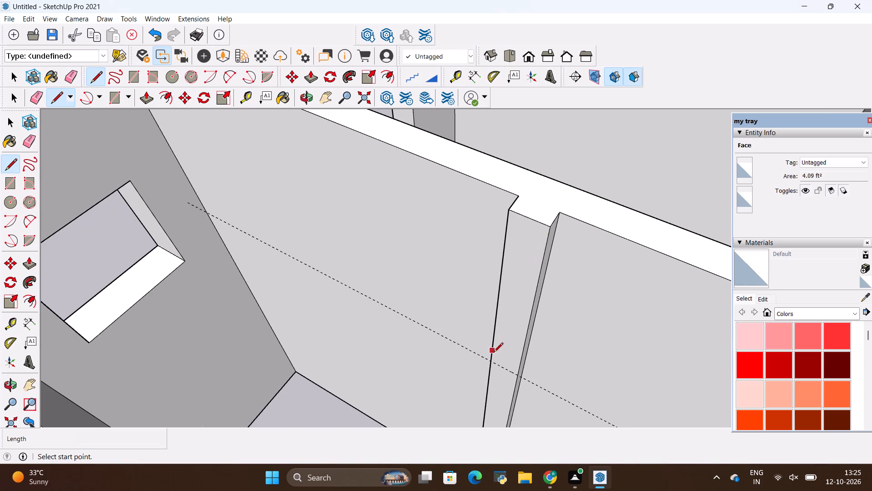
pyautogui.click(490, 360)
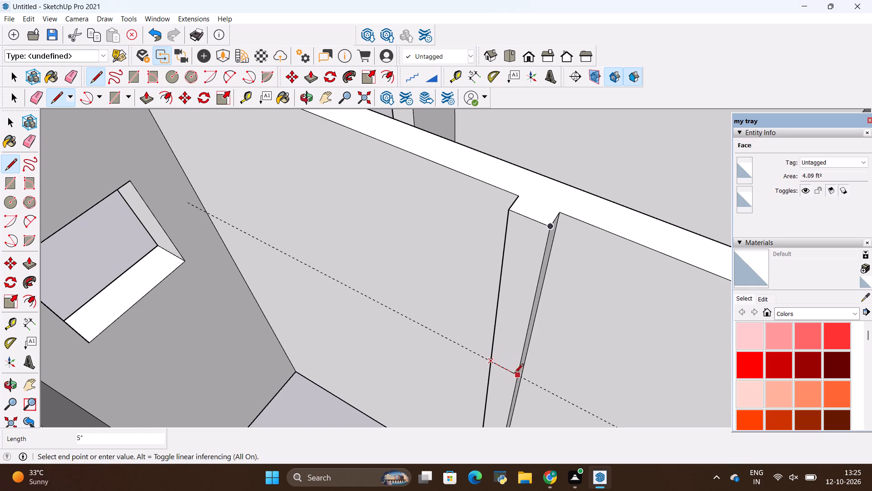
pyautogui.click(516, 375)
# Push/Pull the upper part of the jamb 3' across to the opposite jamb to form the wall above the bathroom door.
pyautogui.press('p')
pyautogui.click(512, 345)
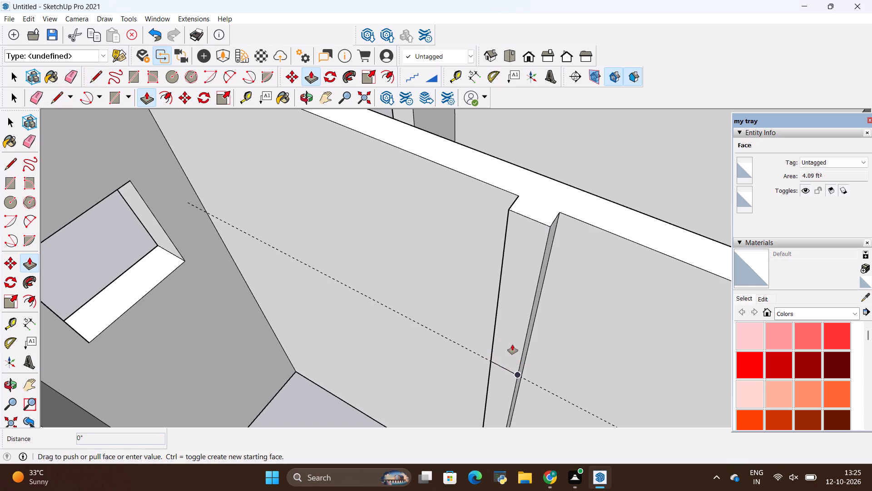
pyautogui.press('space')
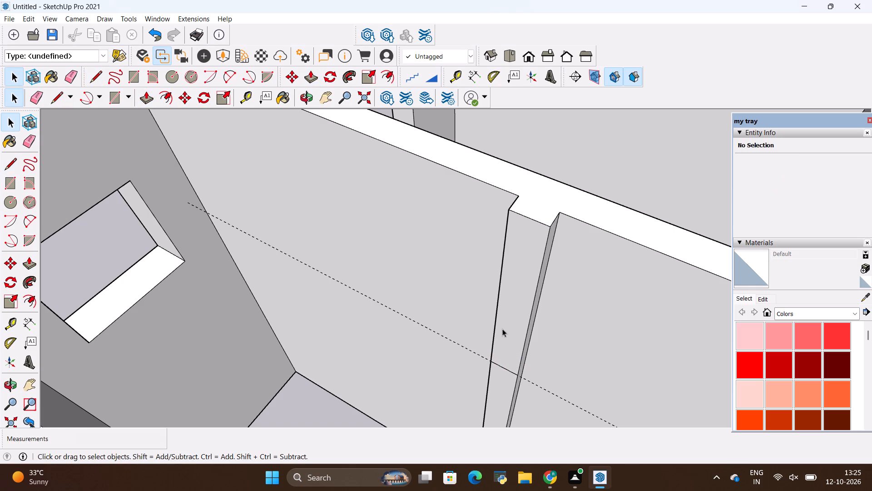
pyautogui.press('p')
pyautogui.click(508, 321)
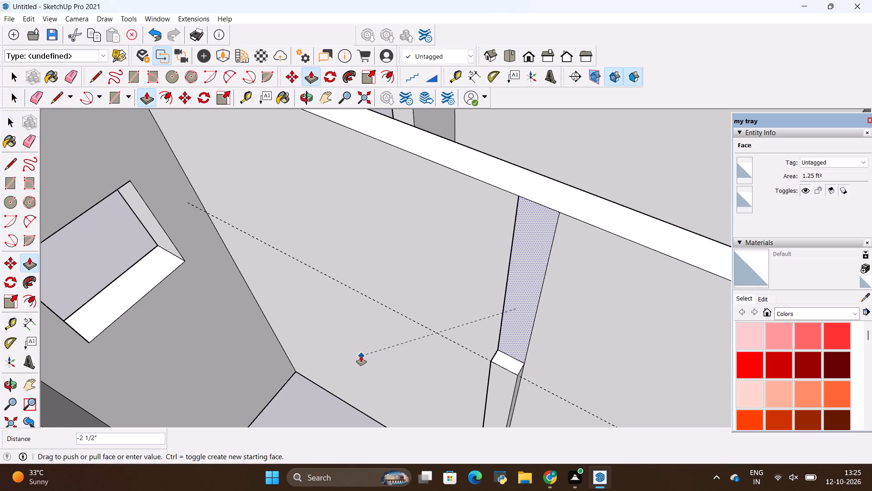
pyautogui.press('Escape')
pyautogui.click(518, 310)
pyautogui.scroll(-6, 433, 331)
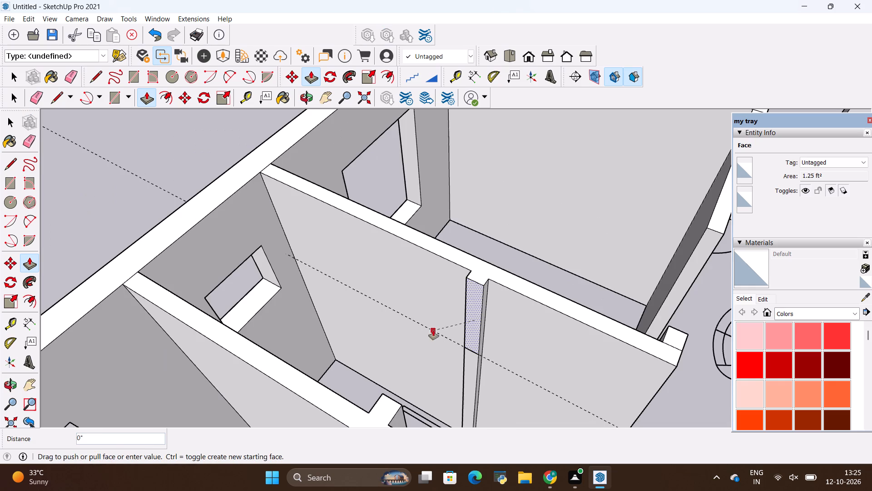
pyautogui.click(401, 404)
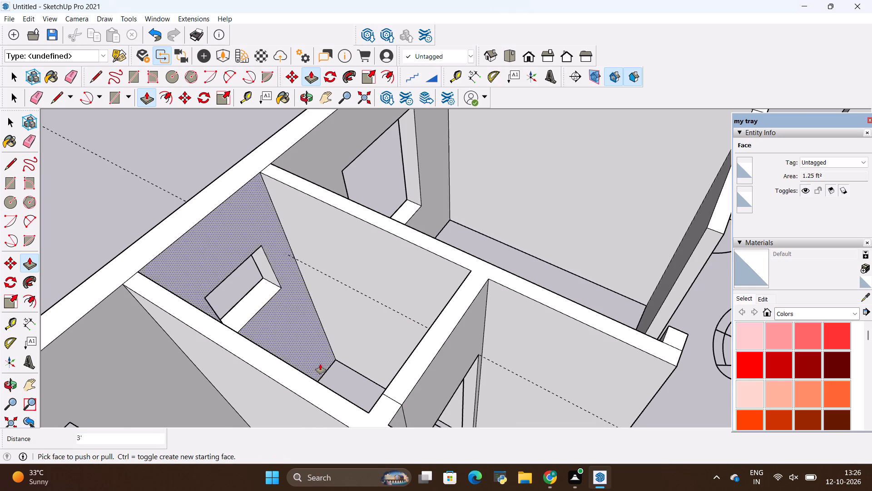
# Place a guide 3' below the top edge of the partition wall's free end, at the door of the room between bathroom and stairs.
pyautogui.scroll(-9, 320, 361)
pyautogui.scroll(3, 484, 342)
pyautogui.scroll(-5, 438, 358)
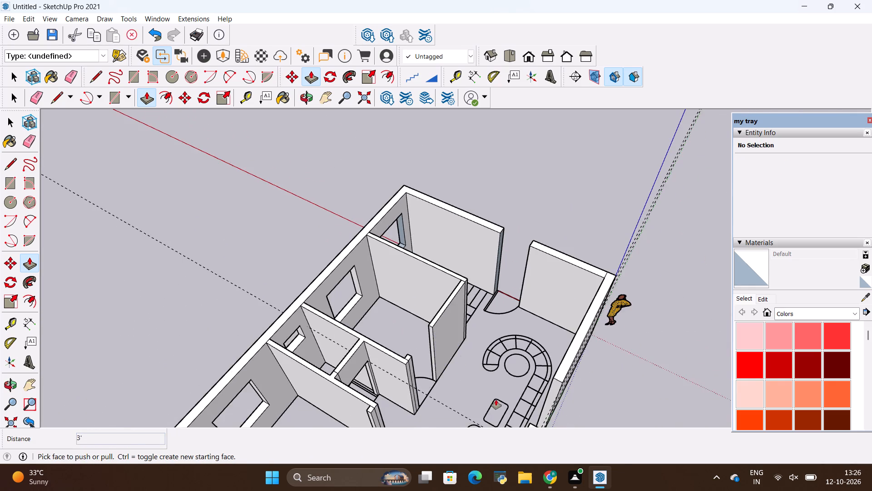
pyautogui.moveTo(493, 404); pyautogui.dragTo(481, 356, button='middle')
pyautogui.scroll(8, 427, 321)
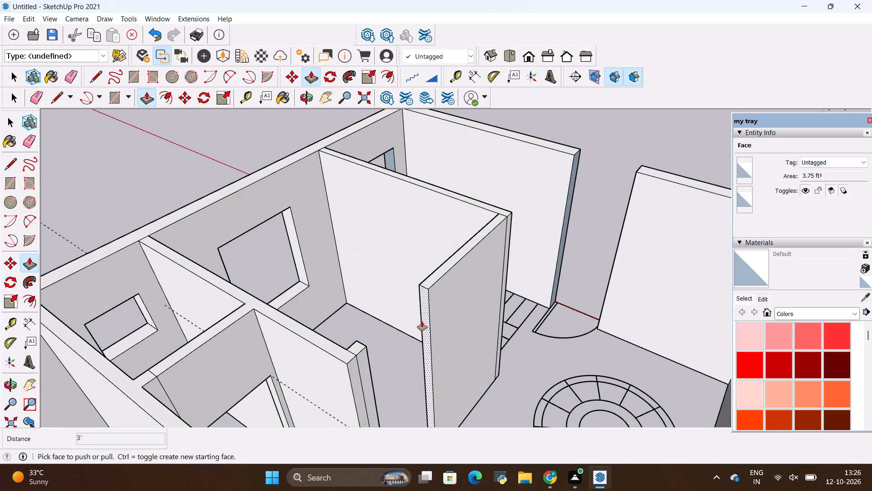
pyautogui.press('t')
pyautogui.scroll(8, 422, 315)
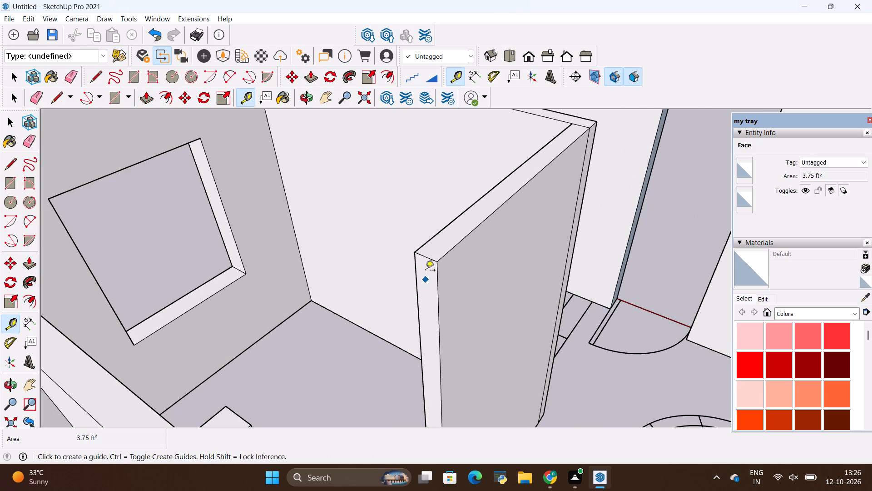
pyautogui.scroll(6, 420, 252)
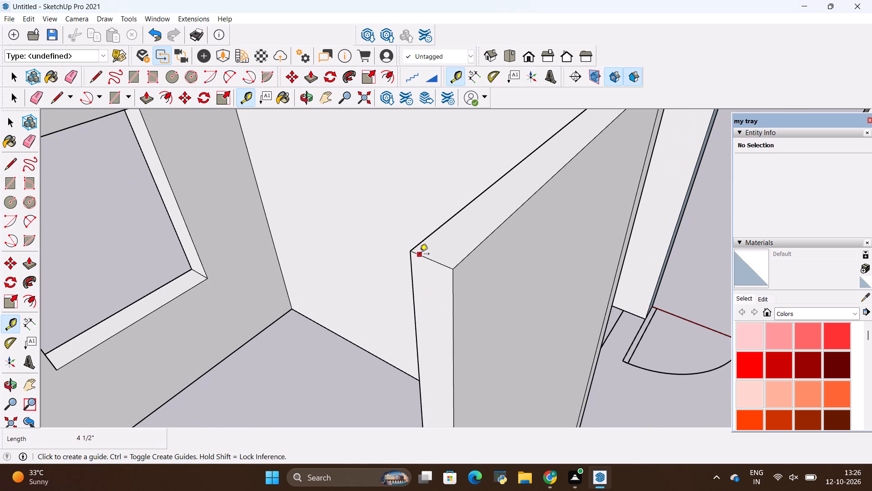
pyautogui.click(420, 255)
pyautogui.press('BackSpace')
pyautogui.press('2')
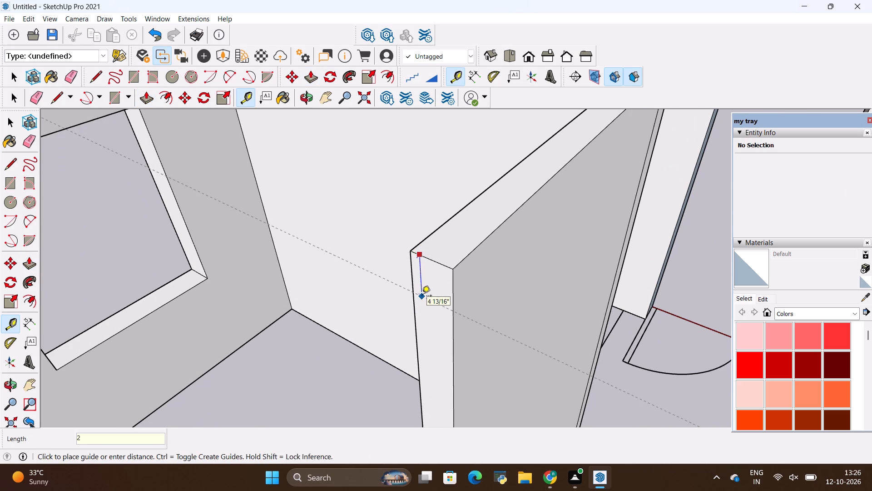
pyautogui.press('BackSpace')
pyautogui.write("3'")
pyautogui.press('Return')
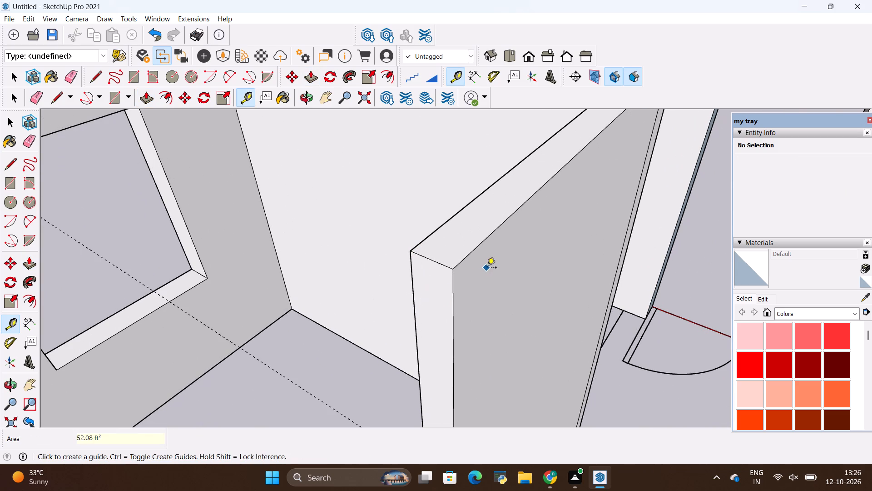
# Draw a 4 1/2" edge across the partition wall's end face at the guide to mark off its top 3'.
pyautogui.scroll(-10, 489, 271)
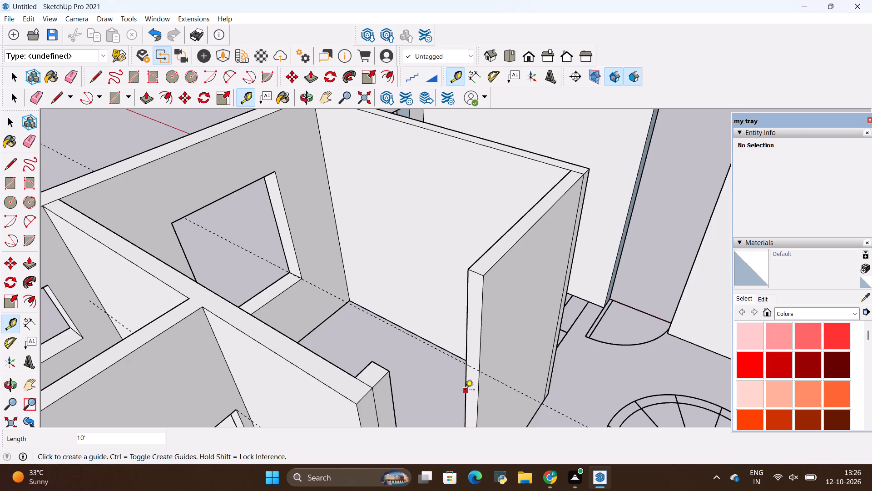
pyautogui.press('l')
pyautogui.scroll(7, 465, 392)
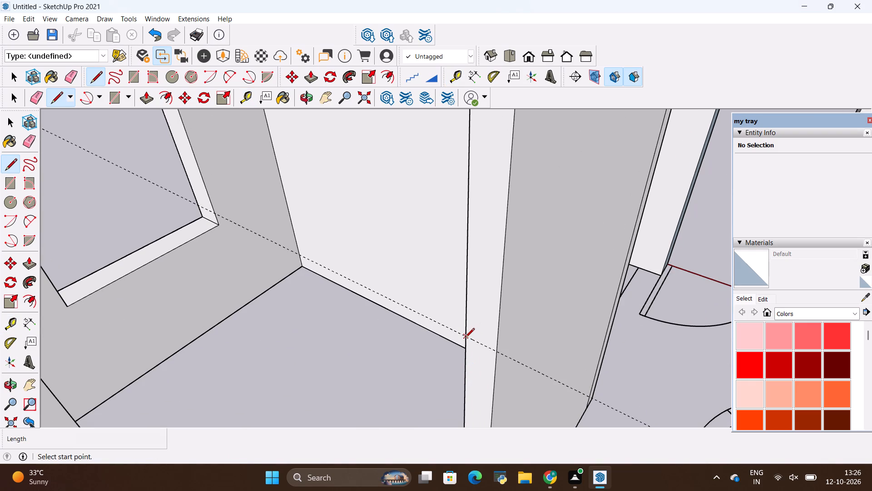
pyautogui.click(465, 338)
pyautogui.click(494, 350)
# Push/Pull the upper part of the end face 3' across to the opposite jamb to form the wall above the door.
pyautogui.press('p')
pyautogui.click(481, 306)
pyautogui.scroll(-10, 386, 312)
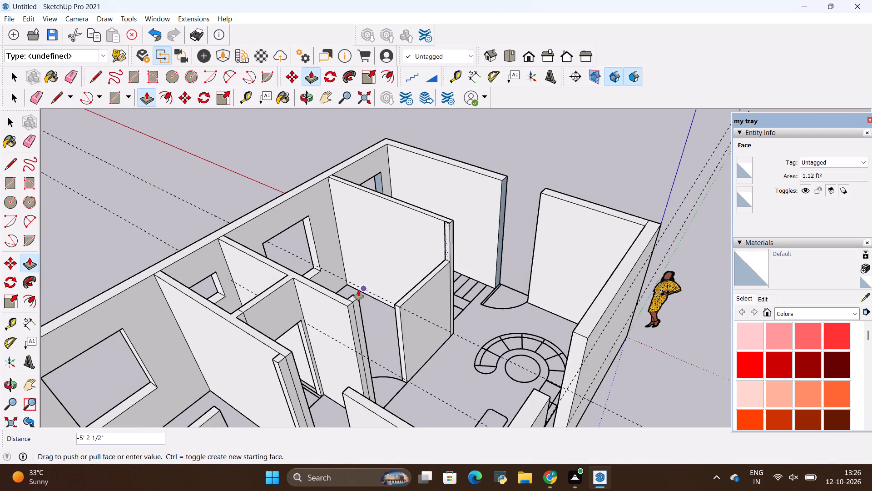
pyautogui.click(357, 296)
# Place a guide 3' below the top edge of the outer wall containing the main entrance, on its exterior face.
pyautogui.scroll(-5, 287, 332)
pyautogui.scroll(-1, 378, 233)
pyautogui.scroll(5, 446, 219)
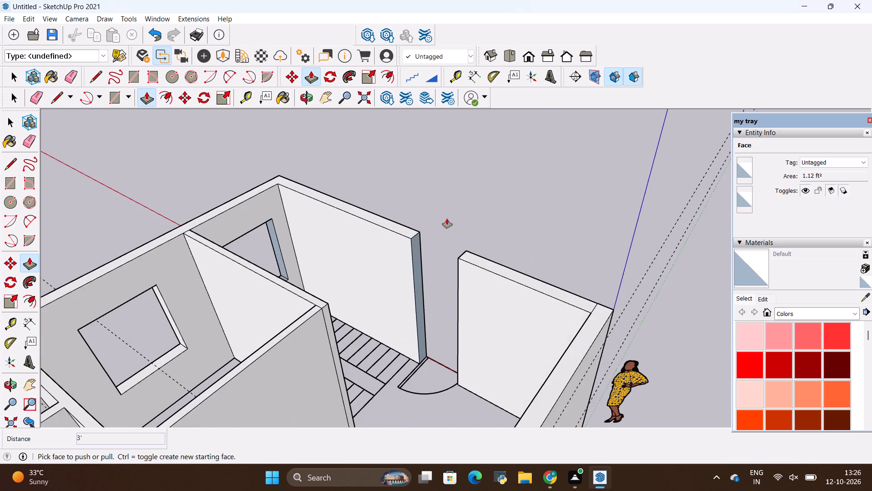
pyautogui.moveTo(492, 298); pyautogui.dragTo(411, 271, button='middle')
pyautogui.scroll(4, 418, 224)
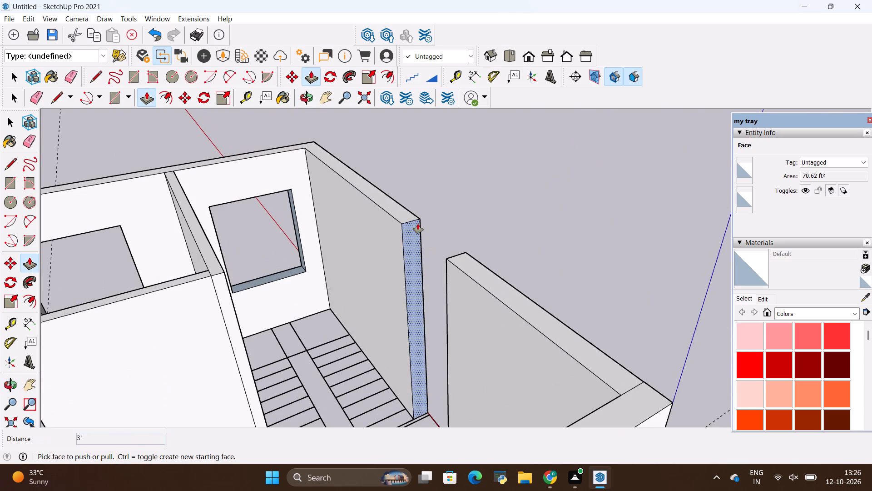
pyautogui.moveTo(498, 296); pyautogui.dragTo(160, 333, button='middle')
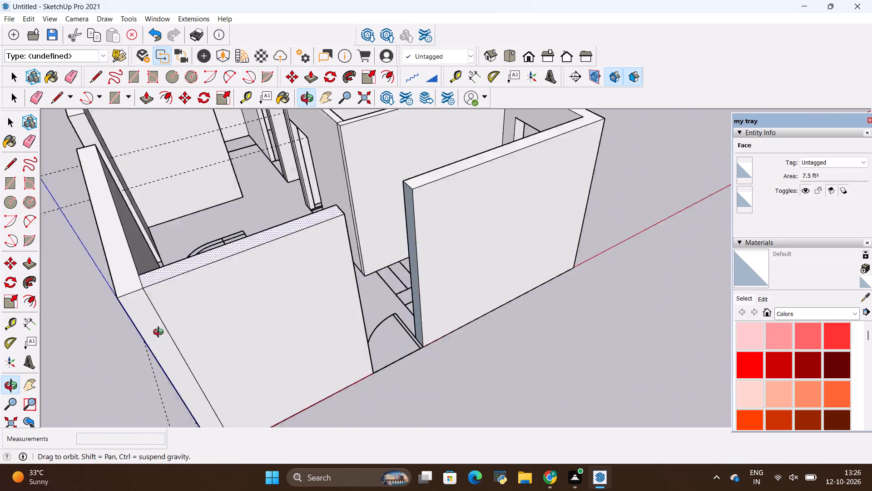
pyautogui.moveTo(160, 333); pyautogui.dragTo(114, 295, button='middle')
pyautogui.press('t')
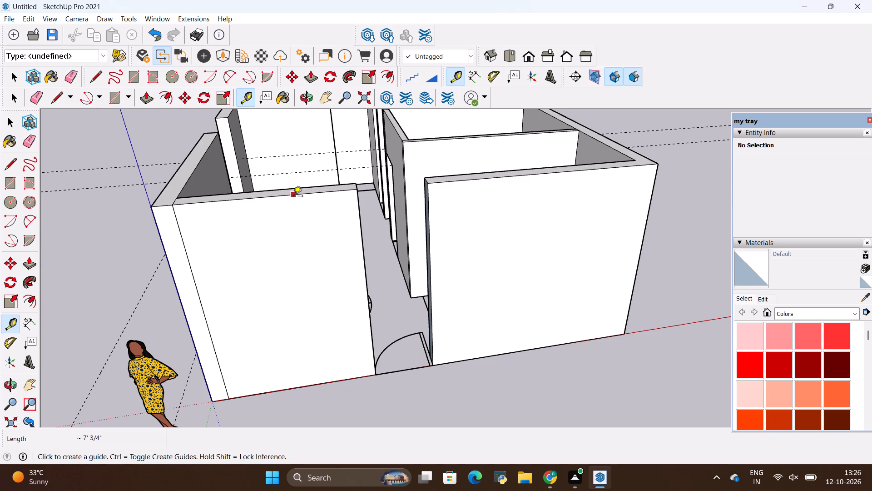
pyautogui.click(293, 197)
pyautogui.press('BackSpace')
pyautogui.write("3'")
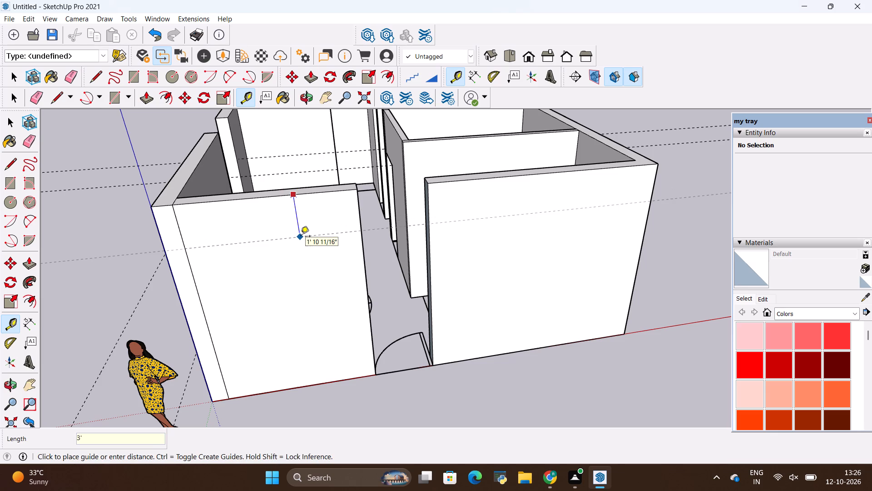
pyautogui.press('Return')
# Draw an edge from the guide across the end face of the outer wall at the entrance opening.
pyautogui.scroll(-2, 323, 227)
pyautogui.press('l')
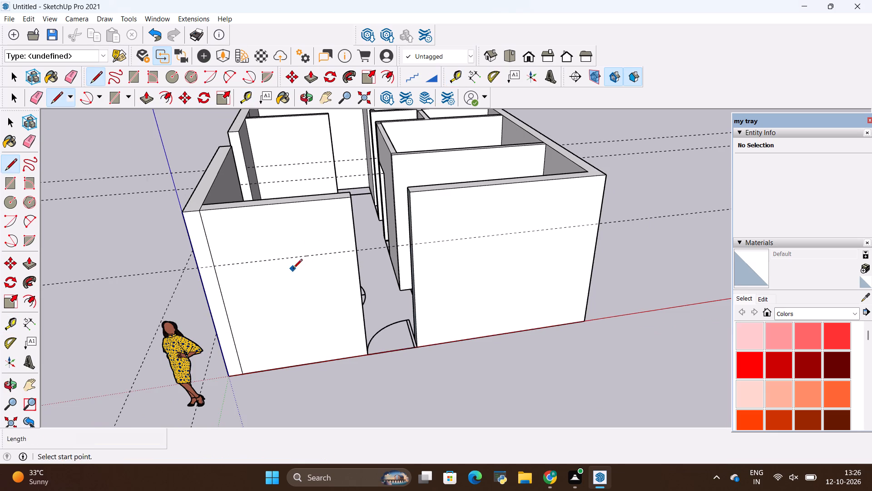
pyautogui.moveTo(293, 270); pyautogui.dragTo(445, 296, button='middle')
pyautogui.scroll(7, 593, 241)
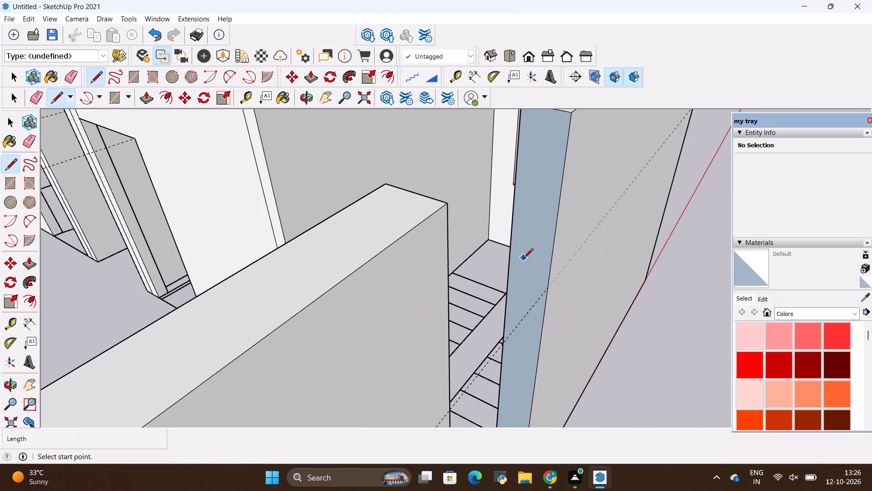
pyautogui.click(547, 290)
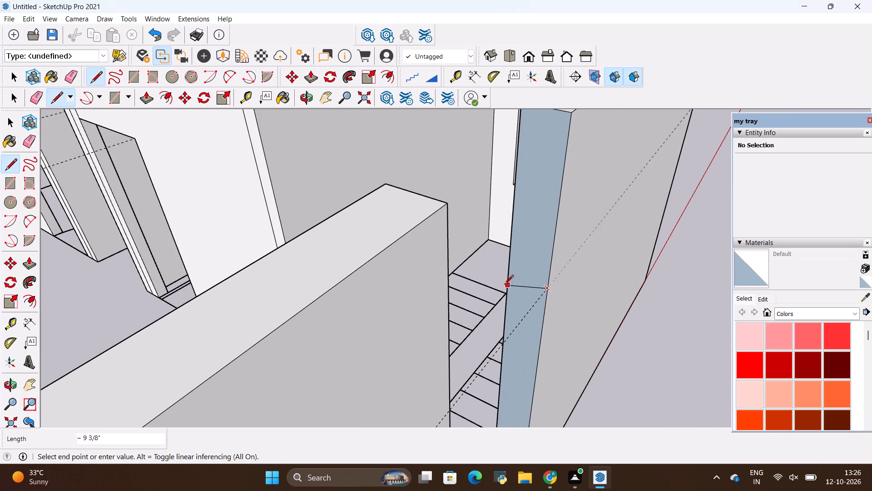
pyautogui.click(507, 273)
# Push/Pull the outer wall's end face about 3' across the entrance opening to meet the opposite wall.
pyautogui.press('p')
pyautogui.click(529, 260)
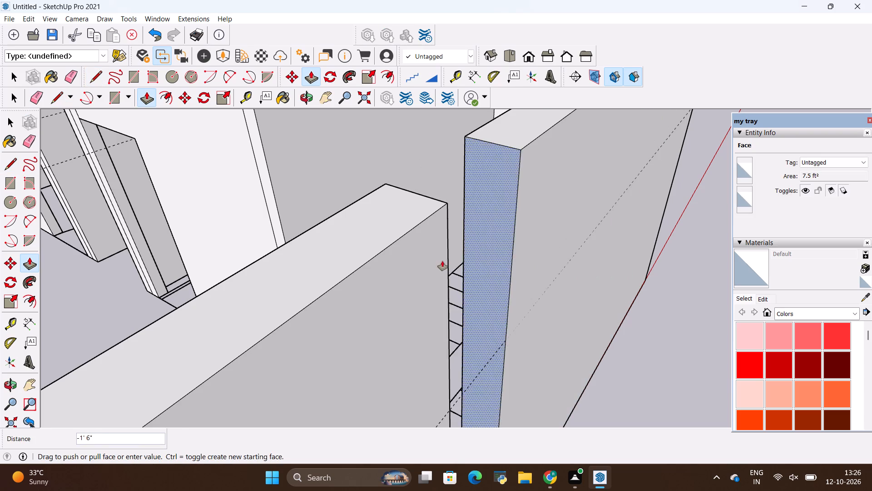
pyautogui.click(442, 202)
# Place a guide 3' below the top edge of the partition wall beside the corner bedroom's door, on the far side of the bathroom.
pyautogui.scroll(-7, 373, 316)
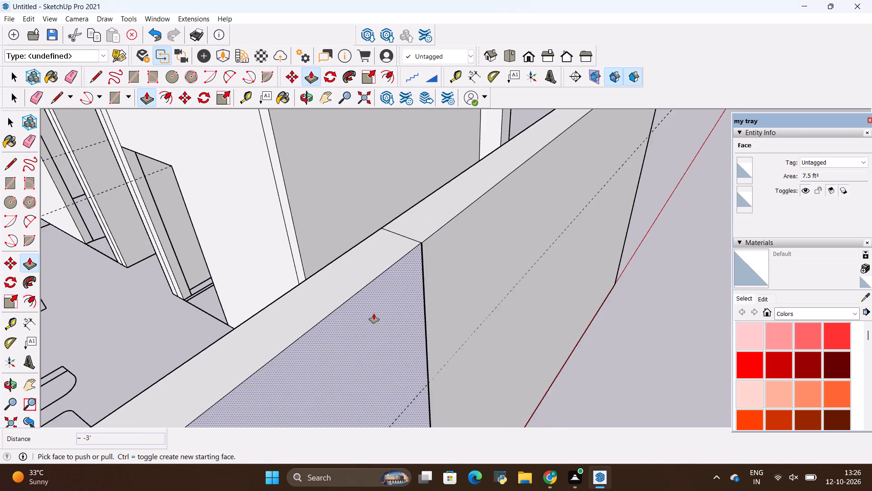
pyautogui.scroll(-17, 374, 314)
pyautogui.scroll(-3, 460, 280)
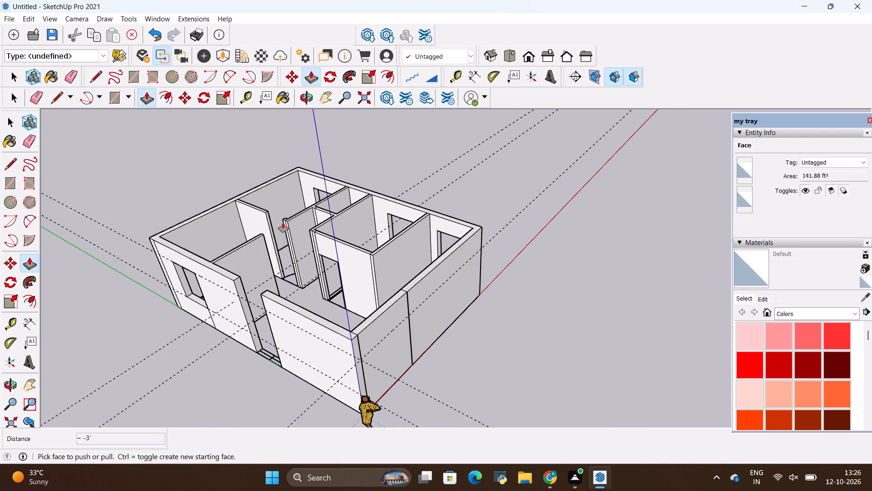
pyautogui.scroll(13, 231, 181)
pyautogui.press('t')
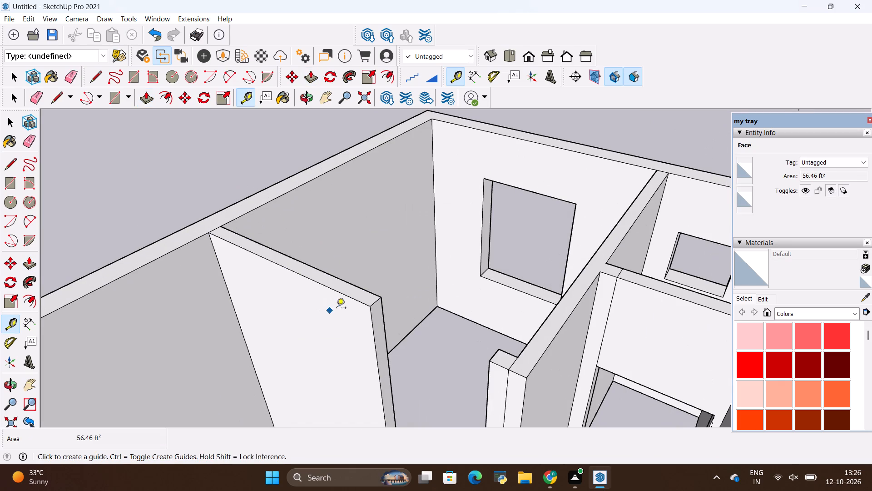
pyautogui.click(349, 296)
pyautogui.press('BackSpace')
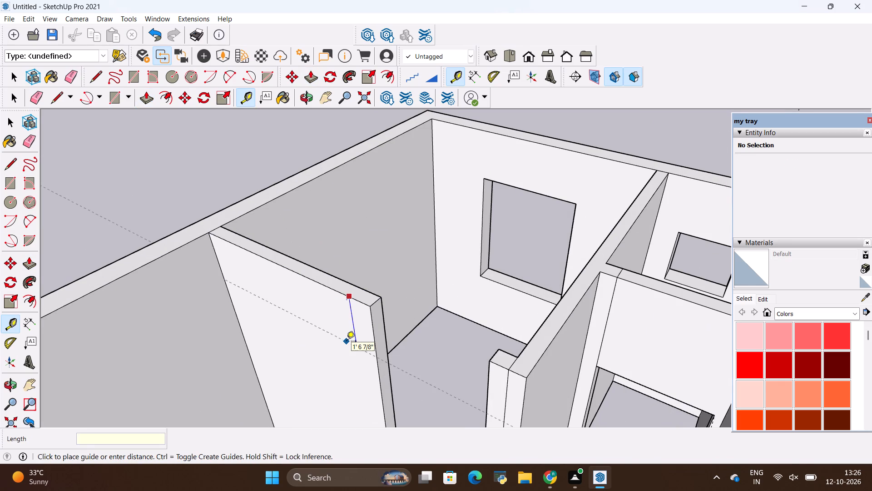
pyautogui.write("3'")
pyautogui.press('Return')
# Draw an edge across the end face of the corner bedroom's partition wall at the guide to mark off its top 3'.
pyautogui.press('l')
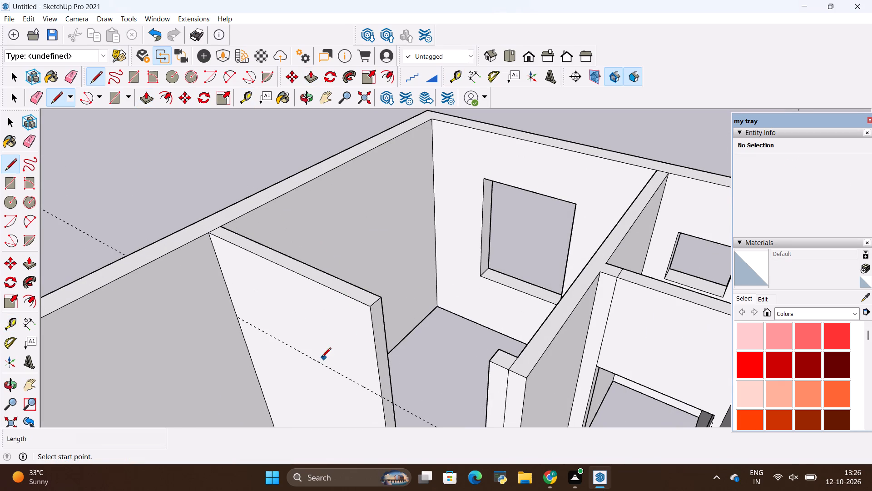
pyautogui.scroll(-4, 320, 356)
pyautogui.moveTo(375, 390); pyautogui.dragTo(292, 386, button='middle')
pyautogui.scroll(13, 321, 345)
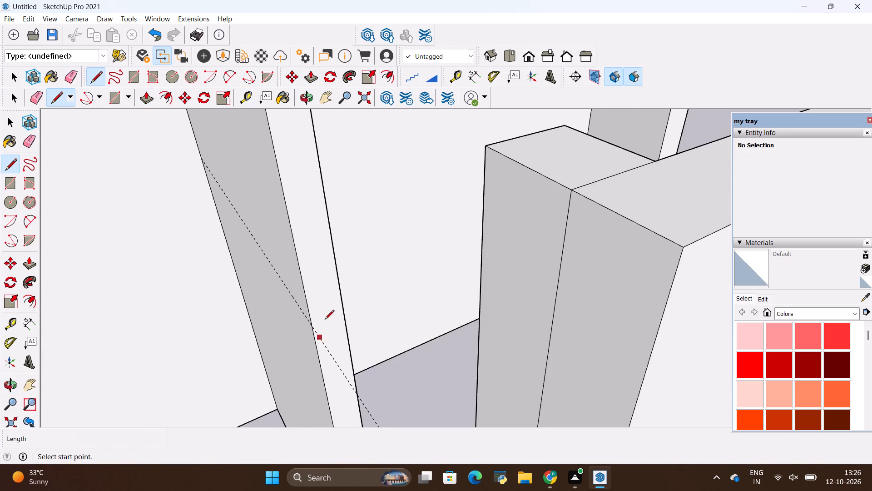
pyautogui.click(311, 328)
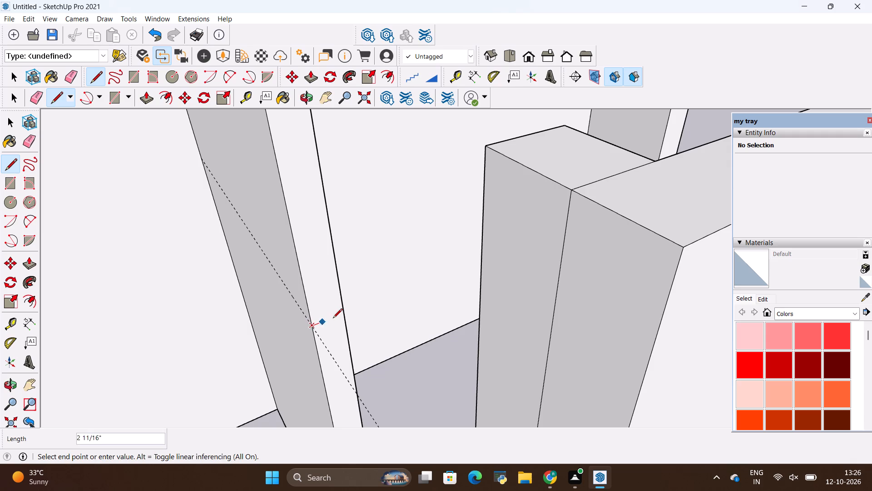
pyautogui.click(341, 315)
# Push/Pull the upper part of the end face 3' across to the opposite jamb, forming the wall above the corner bedroom's door.
pyautogui.press('p')
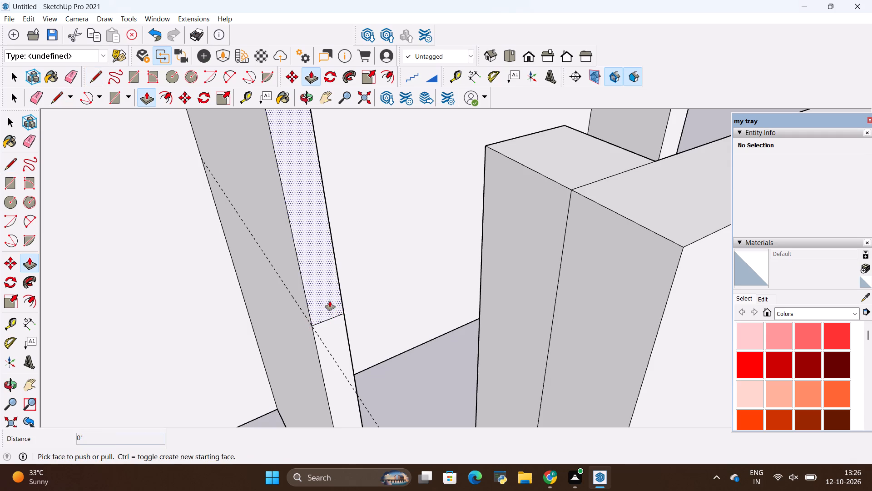
pyautogui.click(330, 301)
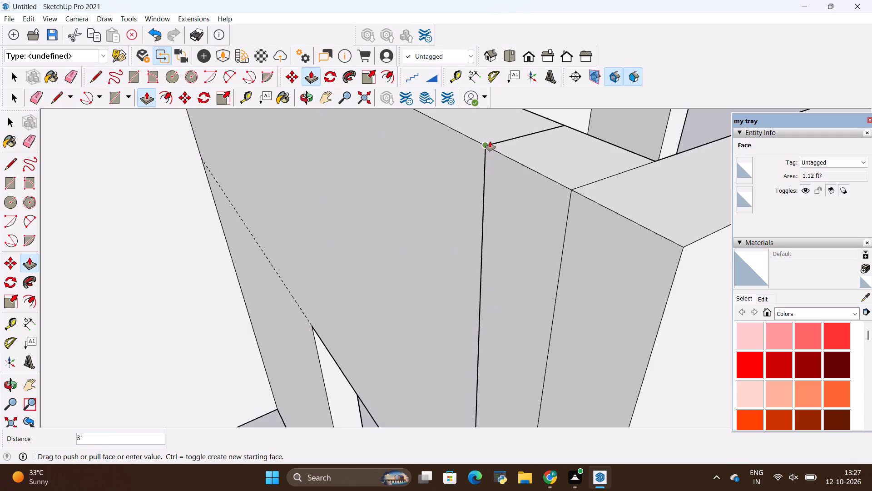
pyautogui.click(490, 141)
# Erase the seams between the new wall above the corner bedroom's door and the adjoining walls, along with the guide crossing it.
pyautogui.scroll(-5, 488, 187)
pyautogui.press('e')
pyautogui.moveTo(494, 237); pyautogui.dragTo(470, 243)
pyautogui.moveTo(500, 143); pyautogui.dragTo(511, 155)
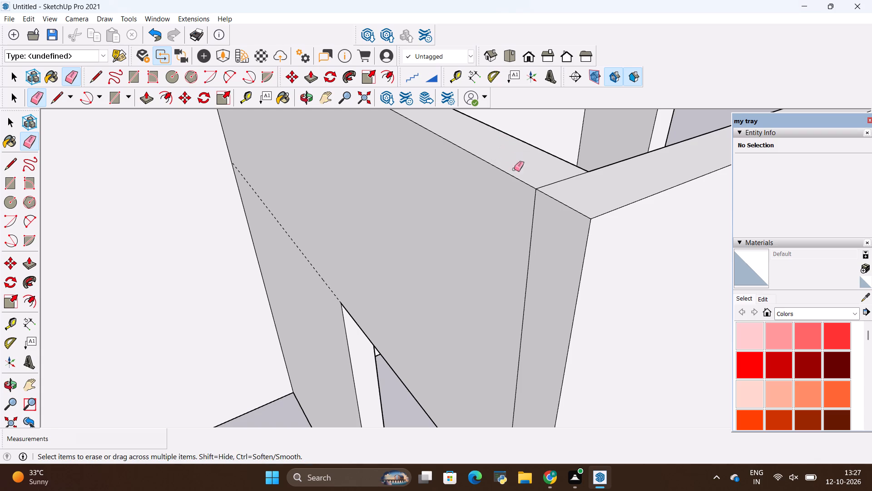
pyautogui.scroll(-5, 518, 237)
pyautogui.moveTo(531, 203); pyautogui.dragTo(540, 208)
pyautogui.moveTo(524, 241); pyautogui.dragTo(523, 242)
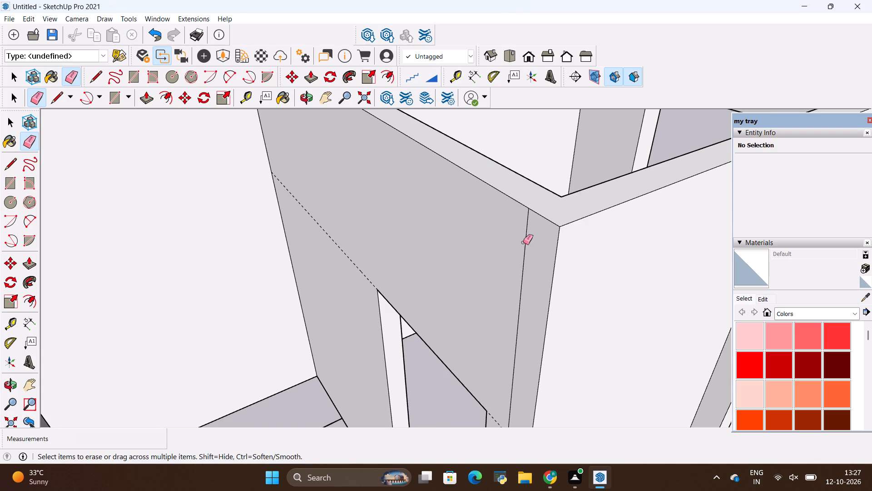
pyautogui.moveTo(523, 242); pyautogui.dragTo(519, 242)
pyautogui.moveTo(510, 241); pyautogui.dragTo(531, 250)
pyautogui.scroll(-5, 516, 244)
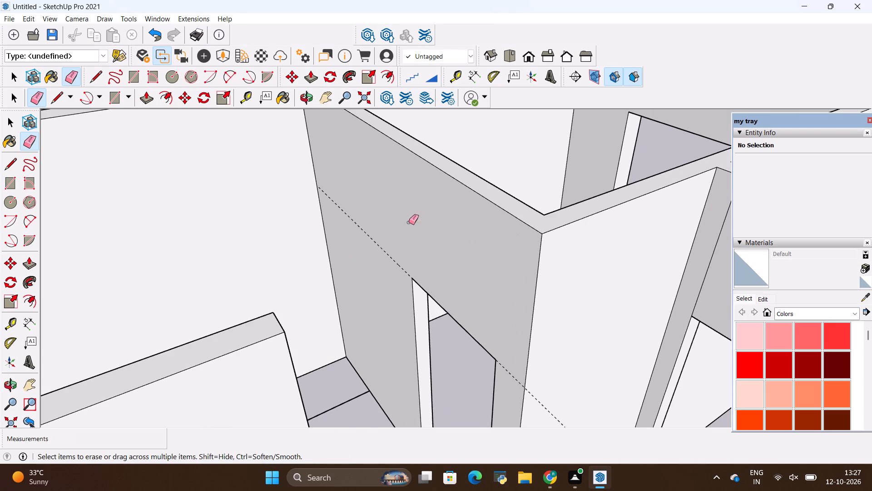
pyautogui.moveTo(409, 223); pyautogui.dragTo(394, 277)
pyautogui.scroll(-5, 463, 275)
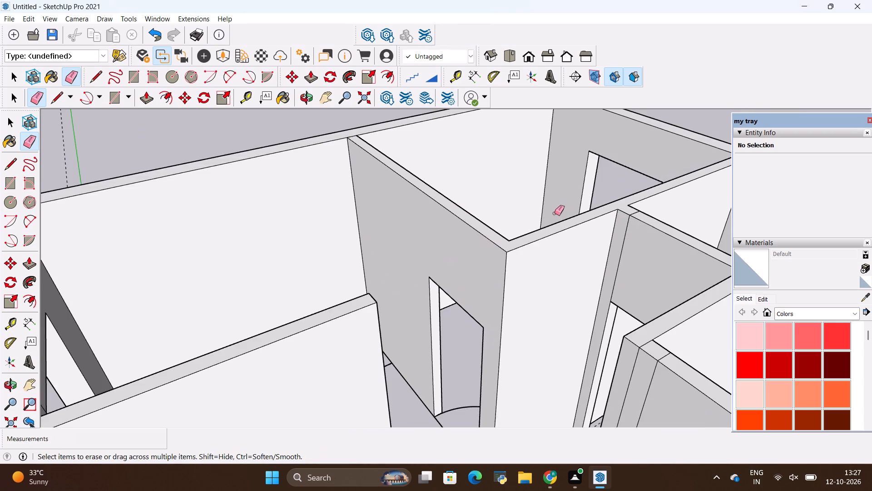
# Erase the leftover seam lines across the wall tops at the junctions around the bathroom and corner bedroom.
pyautogui.moveTo(555, 214); pyautogui.dragTo(139, 263, button='middle')
pyautogui.moveTo(350, 176); pyautogui.dragTo(333, 186)
pyautogui.scroll(-6, 368, 236)
pyautogui.moveTo(279, 281); pyautogui.dragTo(391, 271, button='middle')
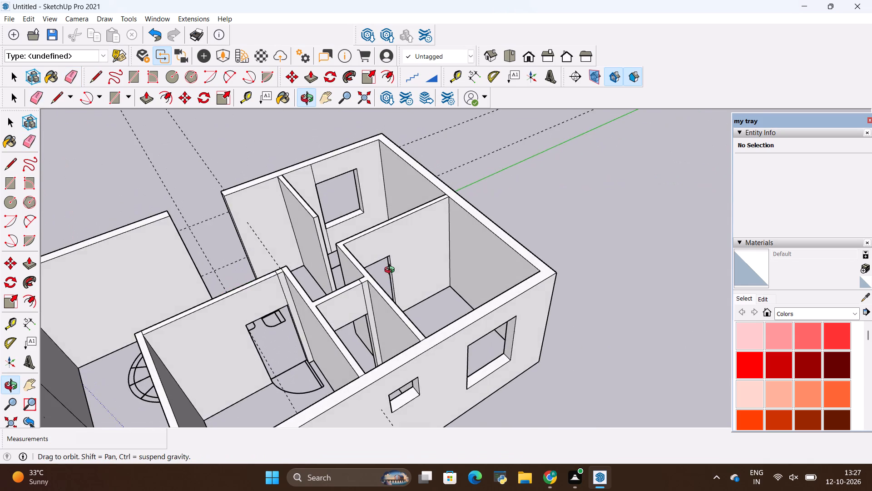
pyautogui.moveTo(391, 271); pyautogui.dragTo(391, 270, button='middle')
pyautogui.scroll(12, 364, 286)
pyautogui.moveTo(363, 287); pyautogui.dragTo(356, 291)
pyautogui.scroll(3, 350, 252)
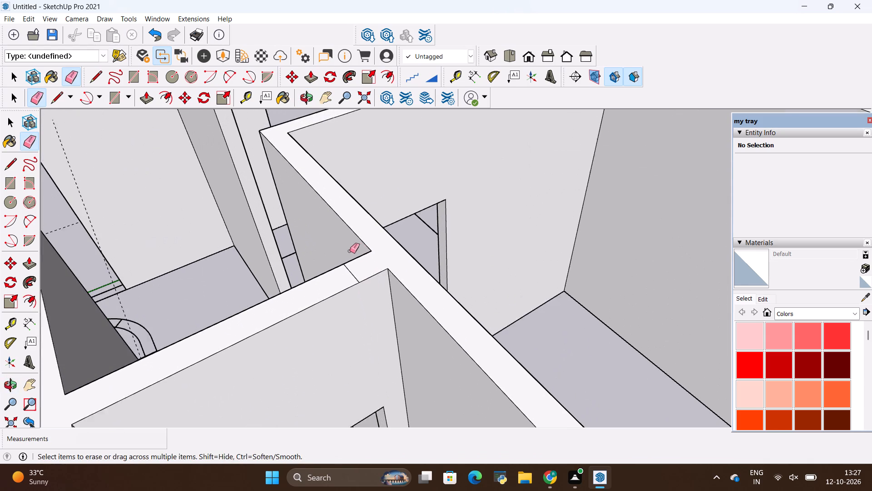
pyautogui.scroll(1, 350, 251)
pyautogui.moveTo(352, 265); pyautogui.dragTo(349, 274)
pyautogui.scroll(-2, 281, 276)
pyautogui.moveTo(282, 287); pyautogui.dragTo(535, 223, button='middle')
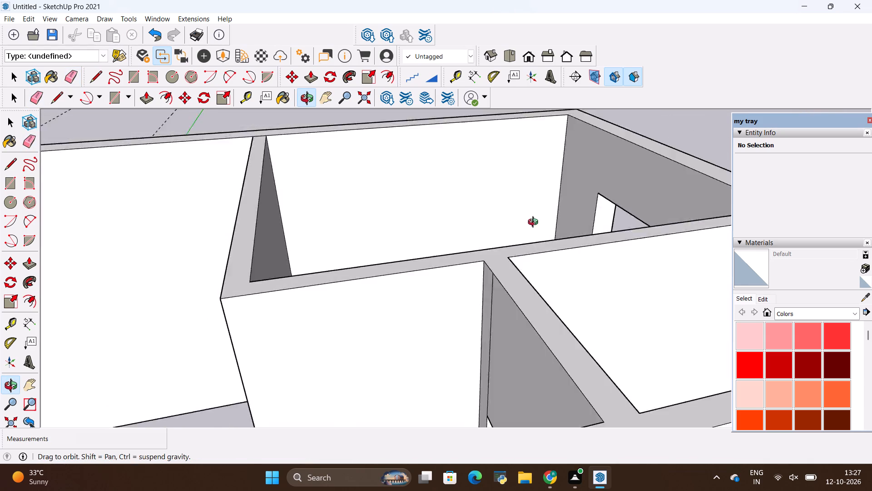
pyautogui.moveTo(535, 223); pyautogui.dragTo(545, 206, button='middle')
pyautogui.moveTo(511, 267); pyautogui.dragTo(608, 301, button='middle')
pyautogui.moveTo(569, 311); pyautogui.dragTo(552, 312)
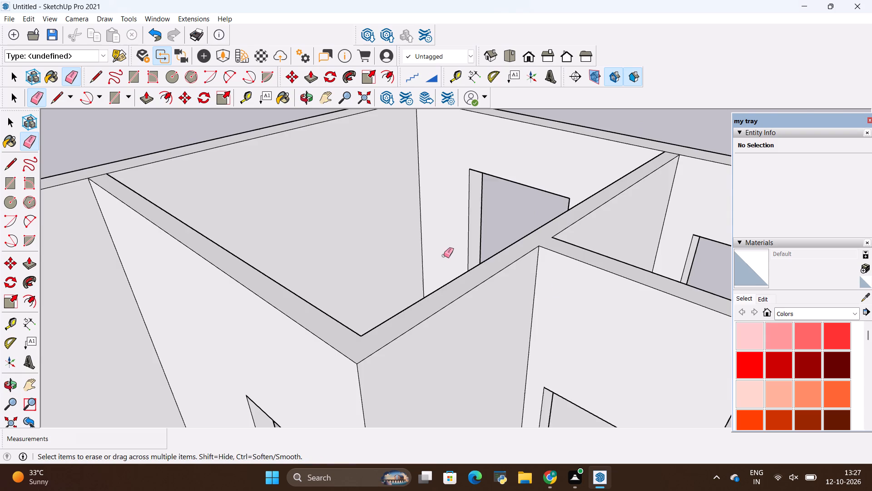
# Erase the guide parallel to the red axis that crosses the middle of the house.
pyautogui.scroll(-9, 444, 256)
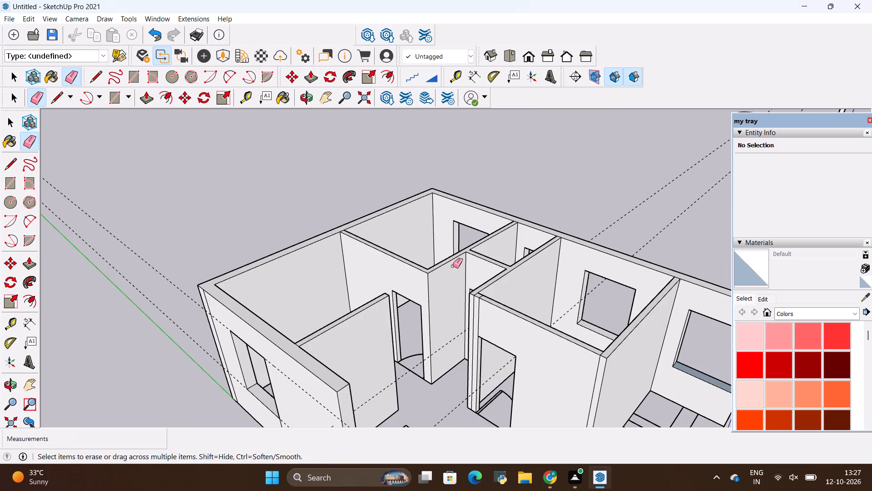
pyautogui.moveTo(566, 296); pyautogui.dragTo(574, 325)
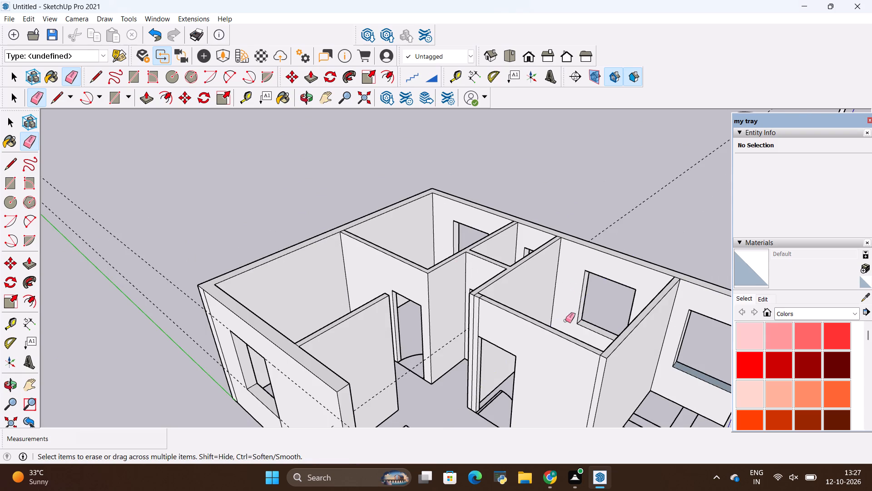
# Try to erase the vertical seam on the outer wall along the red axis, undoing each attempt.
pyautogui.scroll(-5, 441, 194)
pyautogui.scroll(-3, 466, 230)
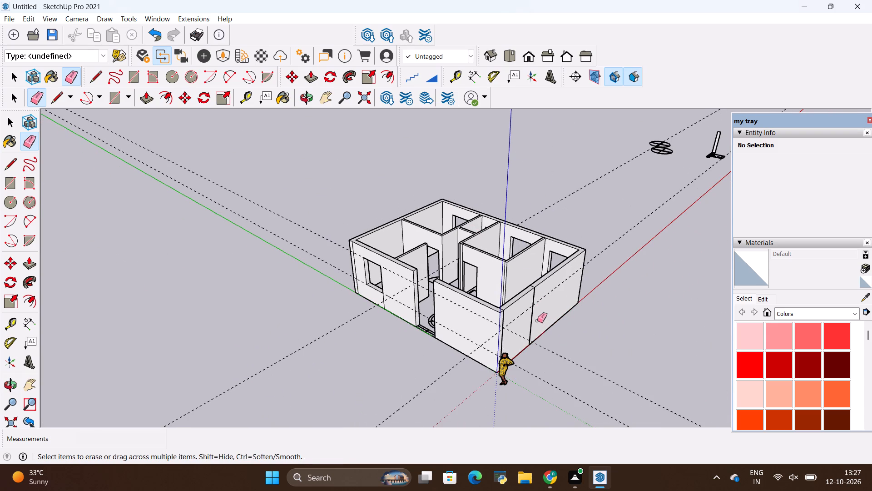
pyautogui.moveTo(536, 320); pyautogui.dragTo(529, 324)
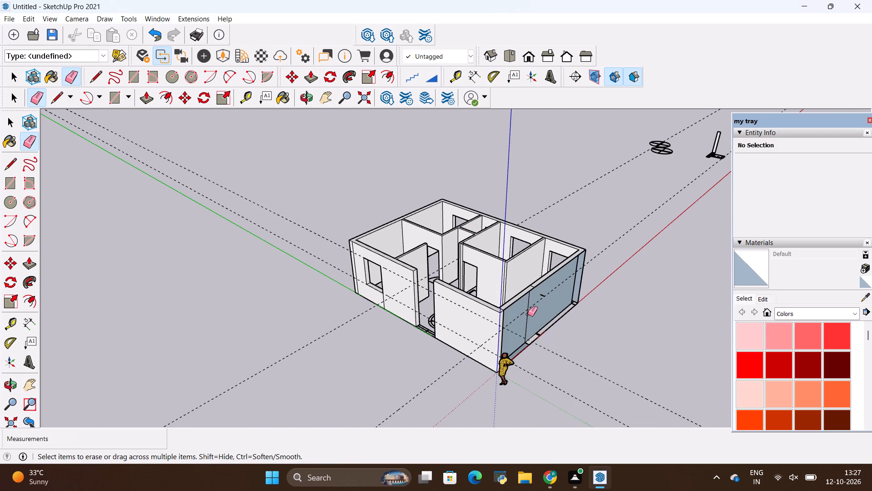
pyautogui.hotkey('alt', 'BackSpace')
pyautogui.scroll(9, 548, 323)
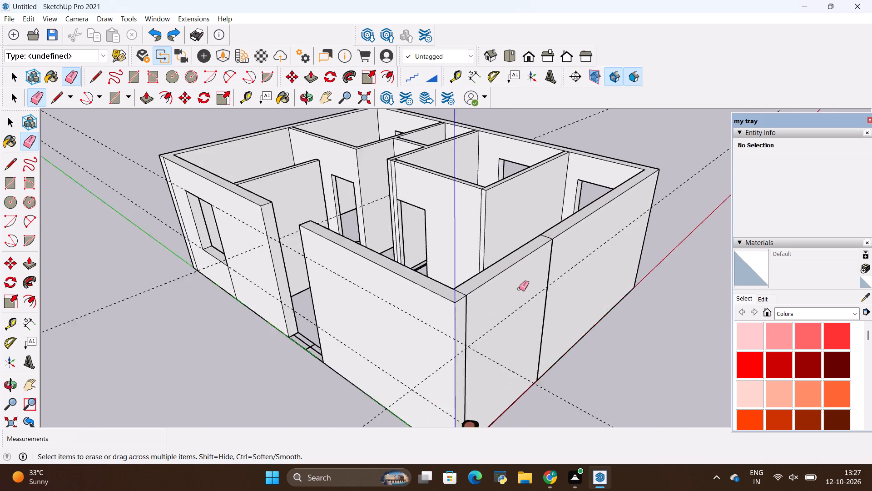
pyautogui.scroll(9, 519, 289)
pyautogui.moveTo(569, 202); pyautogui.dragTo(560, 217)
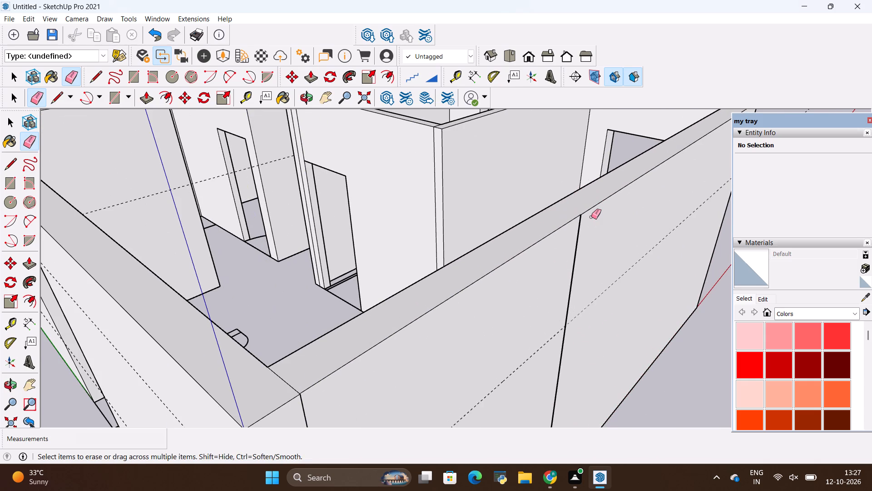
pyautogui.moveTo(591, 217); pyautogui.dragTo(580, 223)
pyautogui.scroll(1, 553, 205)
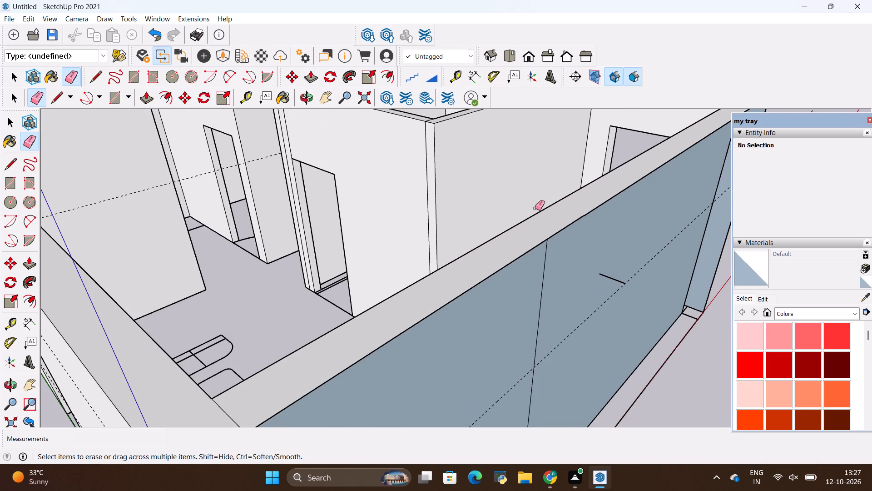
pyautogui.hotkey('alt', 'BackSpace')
# Erase the guide running parallel to the outer wall beside the red axis.
pyautogui.scroll(1, 546, 210)
pyautogui.scroll(-6, 499, 292)
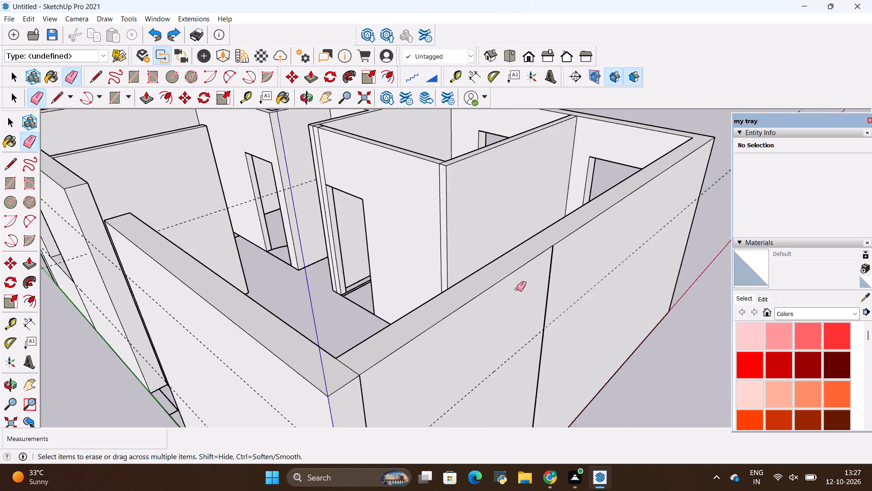
pyautogui.moveTo(584, 326); pyautogui.dragTo(443, 306, button='middle')
pyautogui.moveTo(357, 228); pyautogui.dragTo(378, 305)
# Examine the vertical seam in the outer wall along the red axis up close from both the top and the corner.
pyautogui.scroll(9, 272, 158)
pyautogui.scroll(-5, 294, 185)
pyautogui.scroll(9, 297, 219)
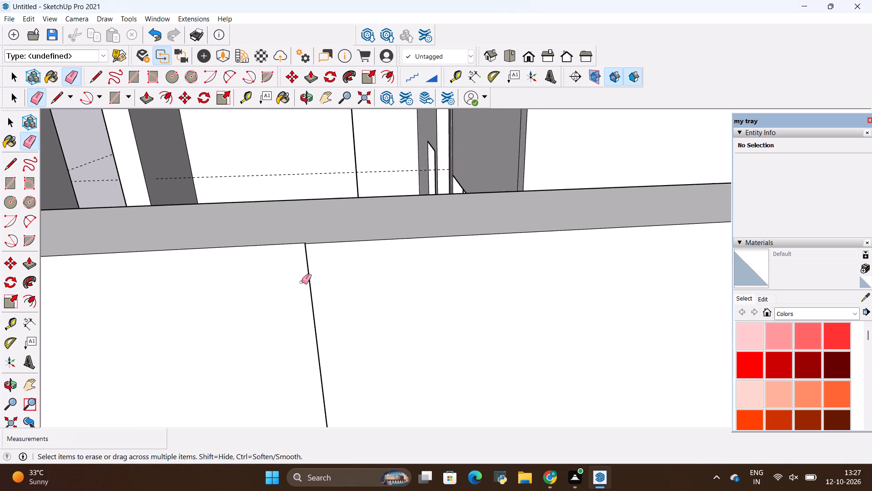
pyautogui.scroll(16, 302, 282)
pyautogui.moveTo(303, 212); pyautogui.dragTo(541, 248, button='middle')
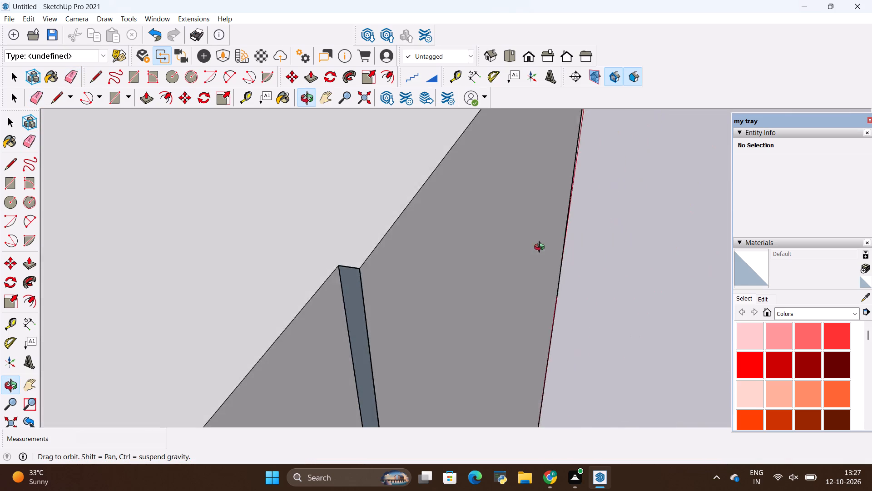
pyautogui.moveTo(541, 248); pyautogui.dragTo(587, 249, button='middle')
pyautogui.scroll(-7, 549, 221)
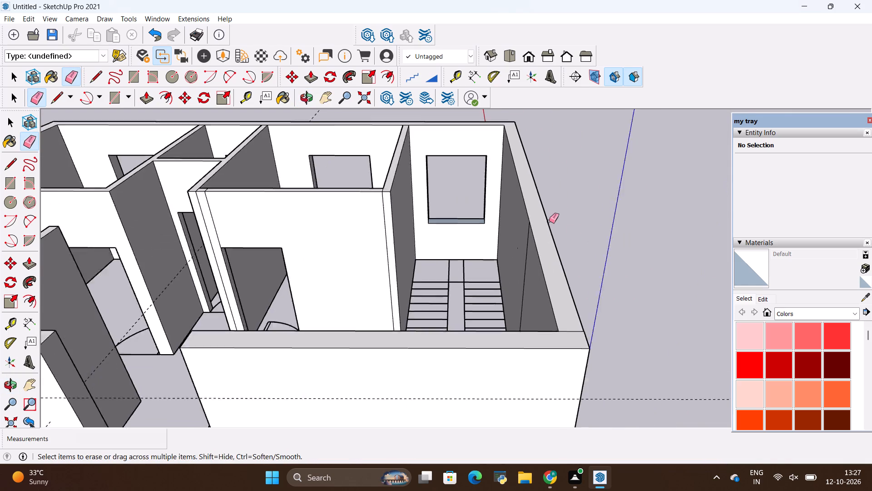
pyautogui.scroll(-2, 549, 221)
pyautogui.moveTo(563, 251); pyautogui.dragTo(500, 244, button='middle')
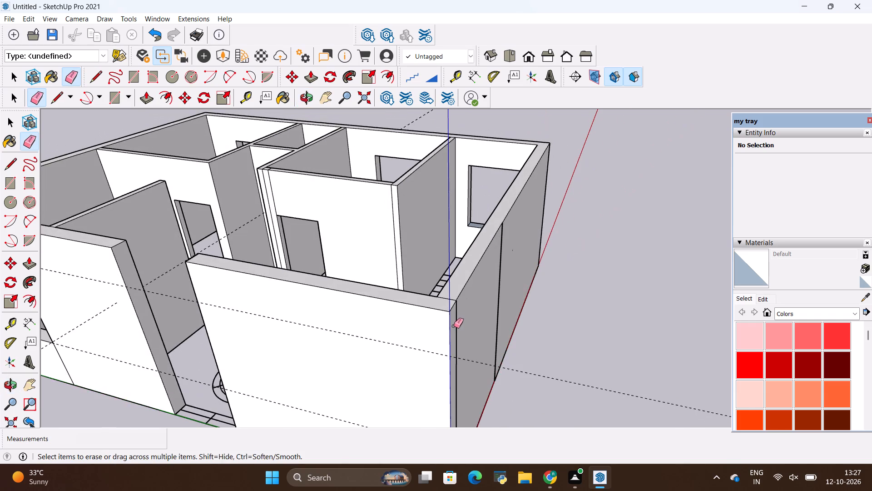
pyautogui.scroll(20, 453, 326)
pyautogui.scroll(1, 453, 326)
pyautogui.scroll(-12, 458, 300)
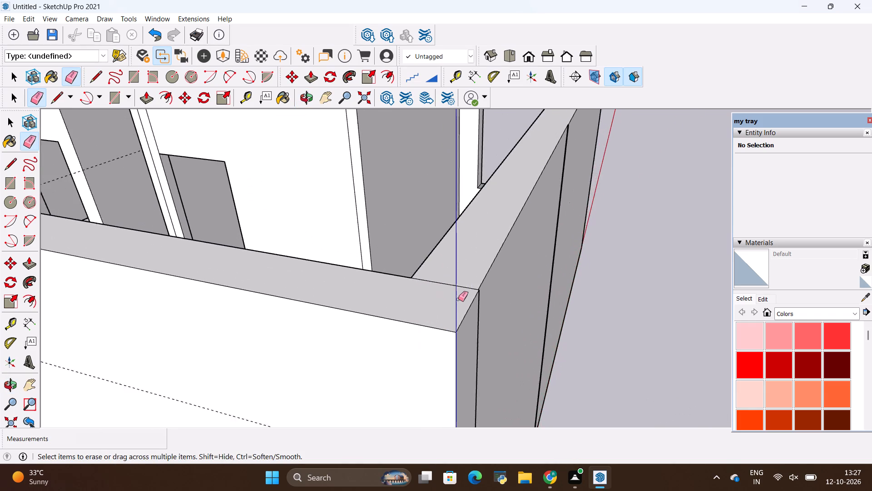
pyautogui.scroll(-16, 459, 297)
pyautogui.scroll(6, 486, 218)
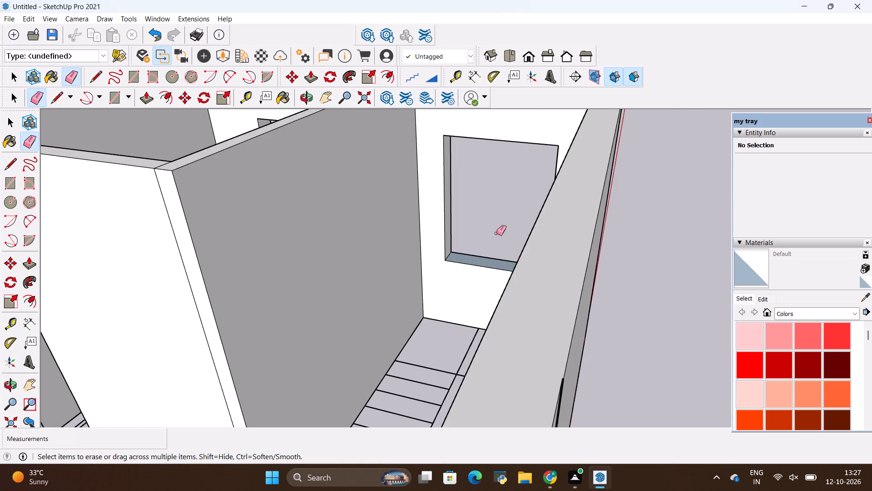
pyautogui.scroll(-4, 496, 233)
pyautogui.scroll(13, 504, 325)
pyautogui.scroll(3, 531, 150)
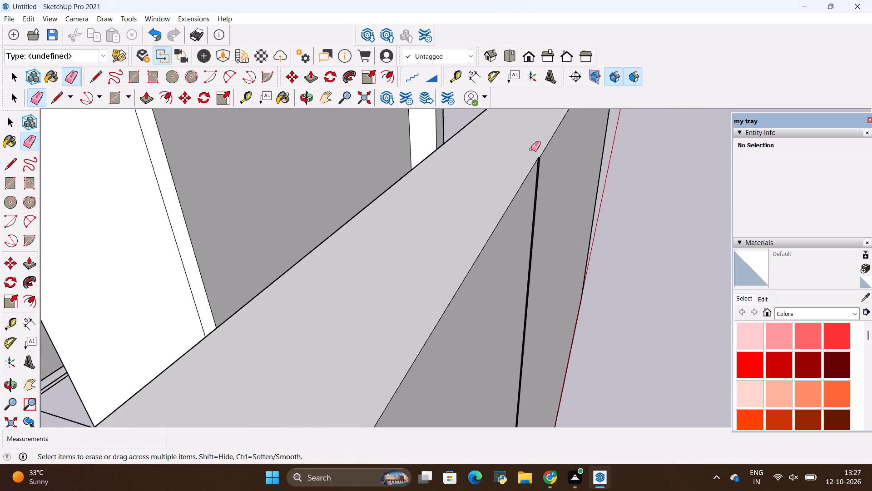
pyautogui.scroll(20, 531, 149)
pyautogui.scroll(5, 531, 149)
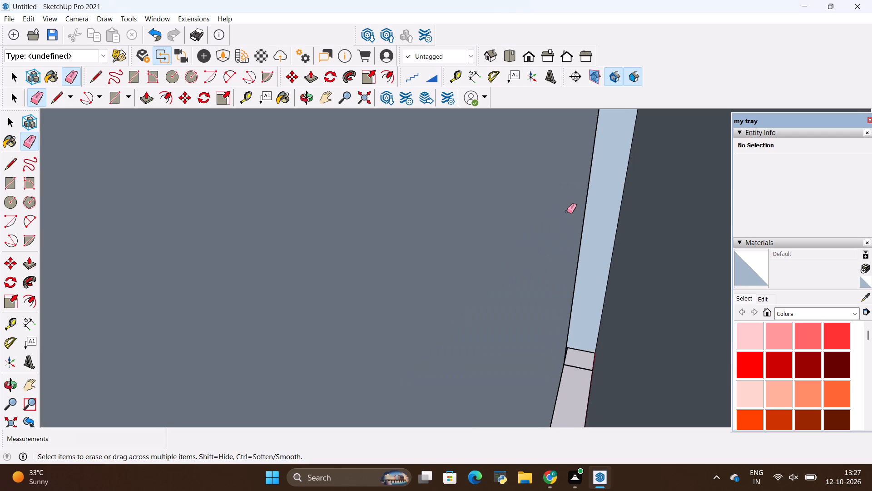
pyautogui.scroll(-6, 558, 216)
pyautogui.scroll(-1, 535, 269)
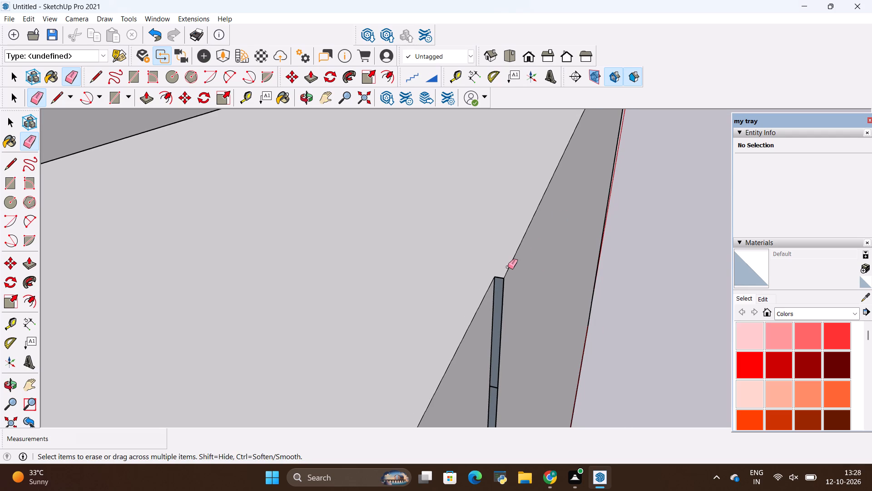
# Draw a rectangle 10' high and about 1/8" wide over the narrow vertical gap in the outer wall along the red axis.
pyautogui.press('p')
pyautogui.press('r')
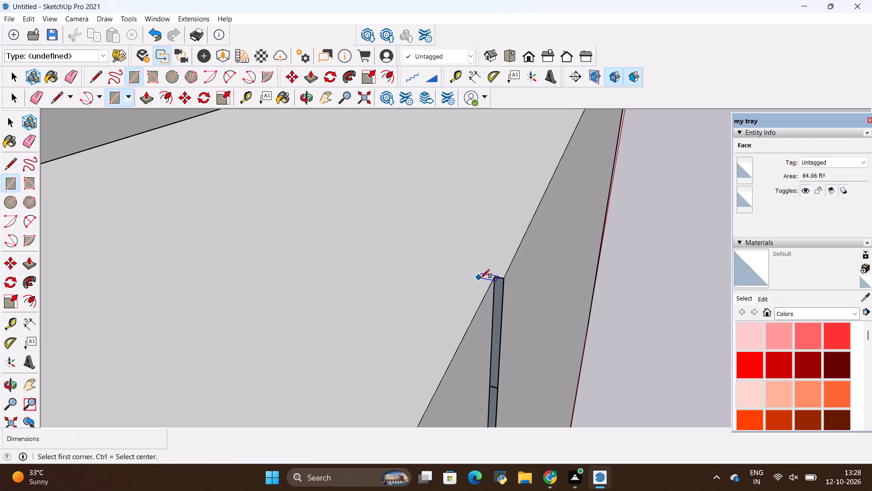
pyautogui.moveTo(494, 278); pyautogui.dragTo(494, 284)
pyautogui.scroll(-14, 400, 227)
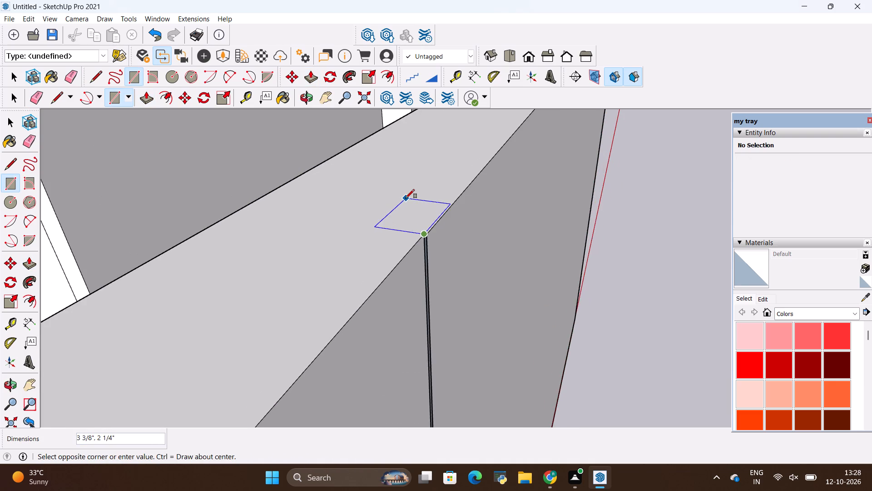
pyautogui.scroll(-20, 406, 198)
pyautogui.scroll(-6, 406, 198)
pyautogui.scroll(5, 400, 332)
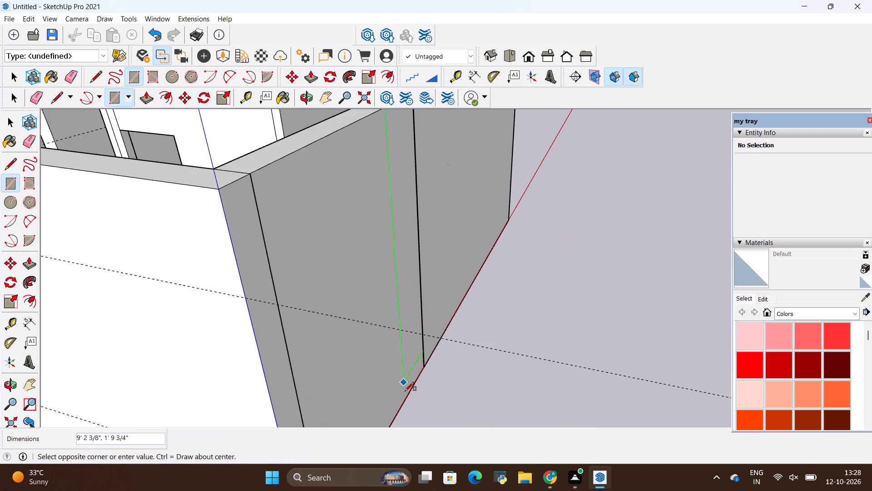
pyautogui.scroll(20, 405, 391)
pyautogui.scroll(13, 405, 391)
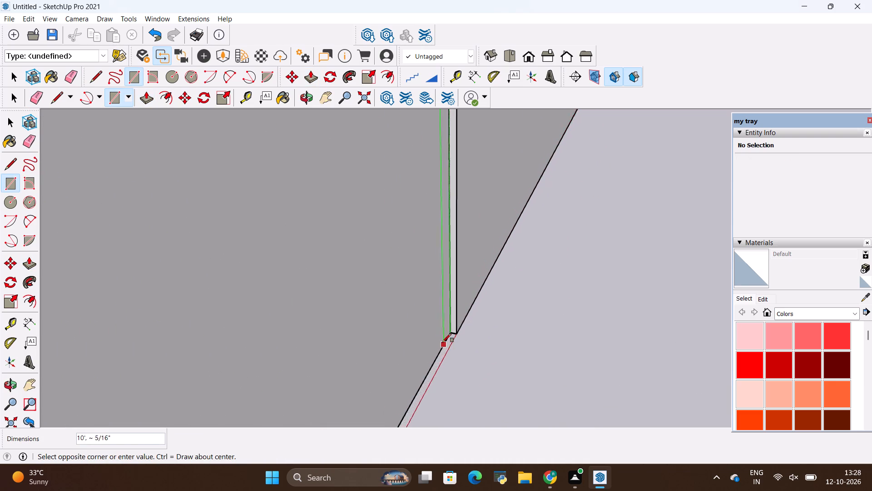
pyautogui.scroll(15, 442, 342)
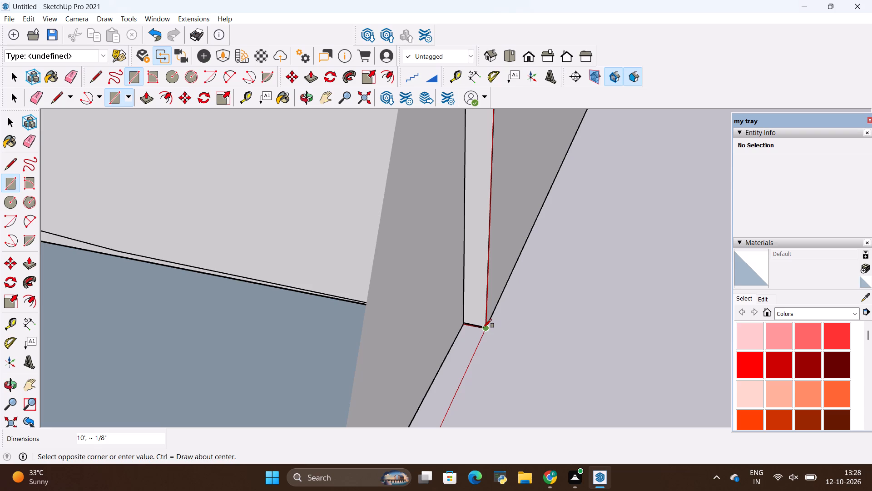
pyautogui.click(483, 328)
pyautogui.press('space')
# Check the covered gap in the outer wall from base to top, along with the wall face beside it.
pyautogui.scroll(-15, 476, 358)
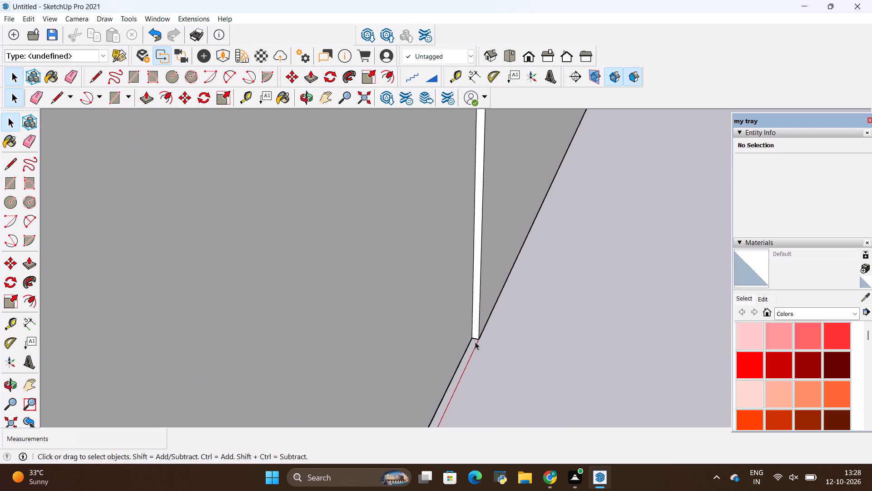
pyautogui.scroll(-13, 475, 342)
pyautogui.scroll(1, 475, 341)
pyautogui.scroll(-20, 475, 341)
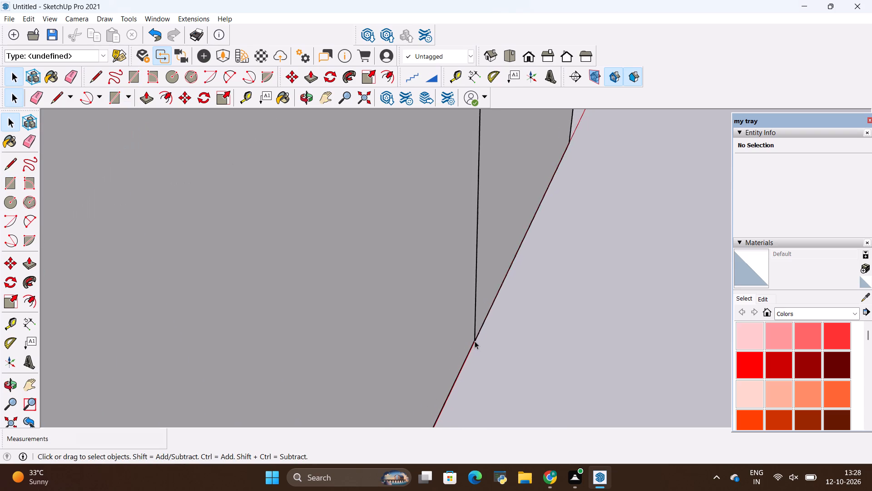
pyautogui.scroll(-11, 475, 341)
pyautogui.press('space')
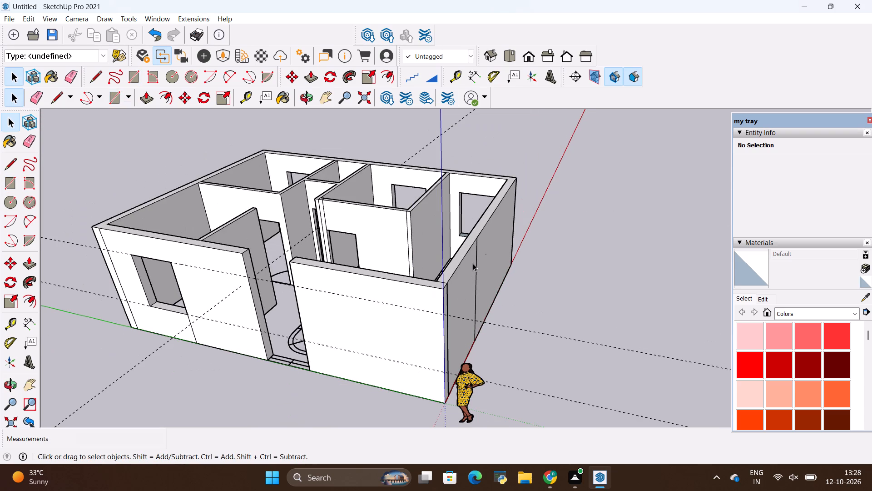
pyautogui.click(473, 264)
pyautogui.scroll(19, 469, 233)
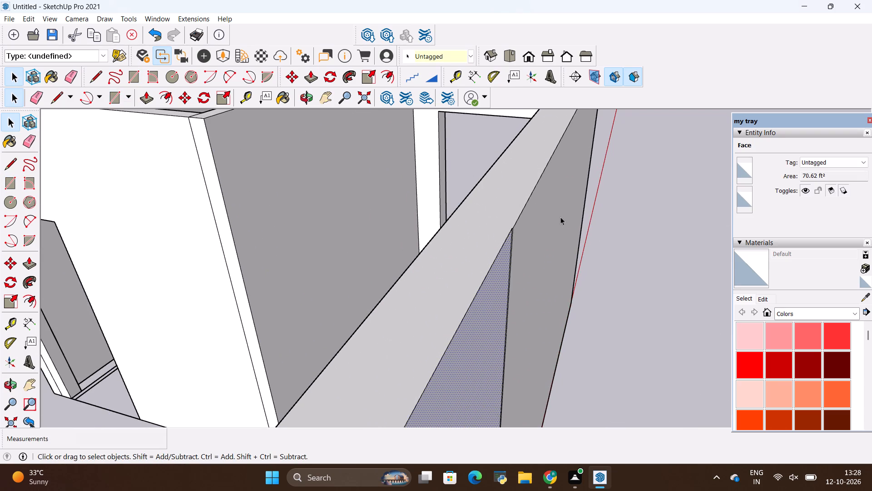
pyautogui.scroll(3, 560, 217)
pyautogui.scroll(-5, 512, 246)
pyautogui.scroll(1, 511, 246)
pyautogui.scroll(-17, 511, 242)
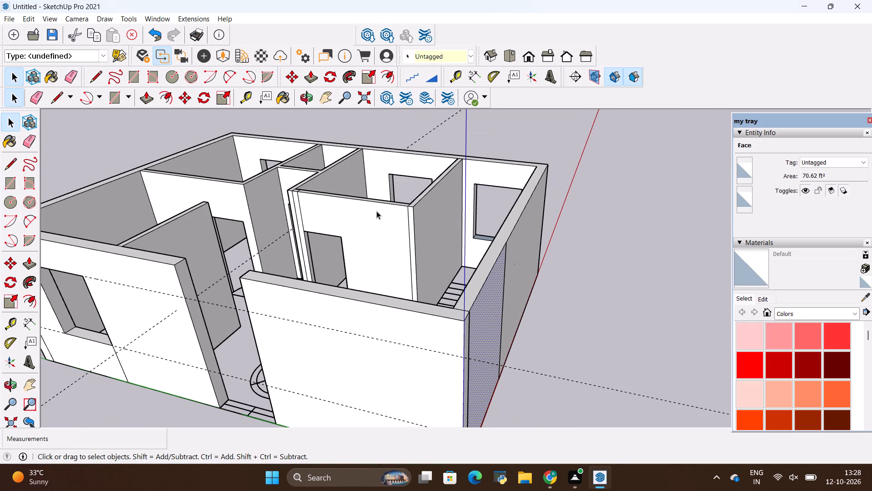
# Erase the seam lines across the wall top and down the outer faces at the inner room's corner beside the doorway.
pyautogui.moveTo(331, 200); pyautogui.dragTo(550, 240, button='middle')
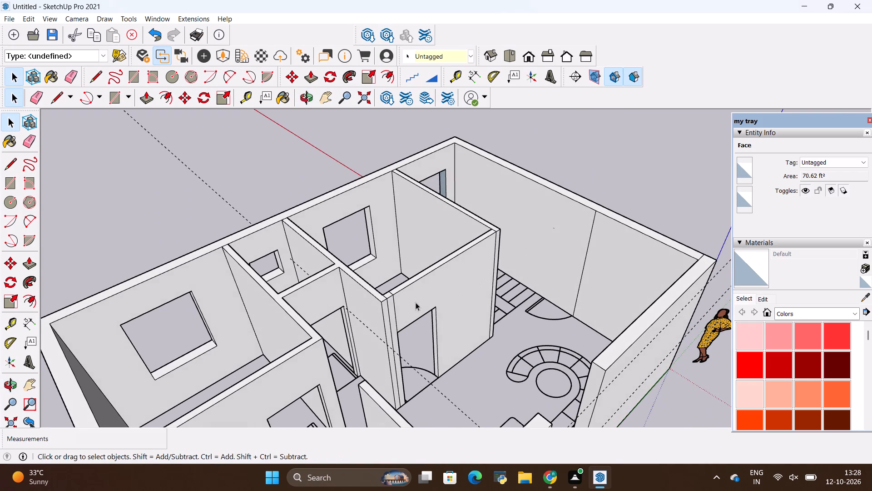
pyautogui.scroll(13, 393, 324)
pyautogui.press('e')
pyautogui.moveTo(407, 270); pyautogui.dragTo(396, 278)
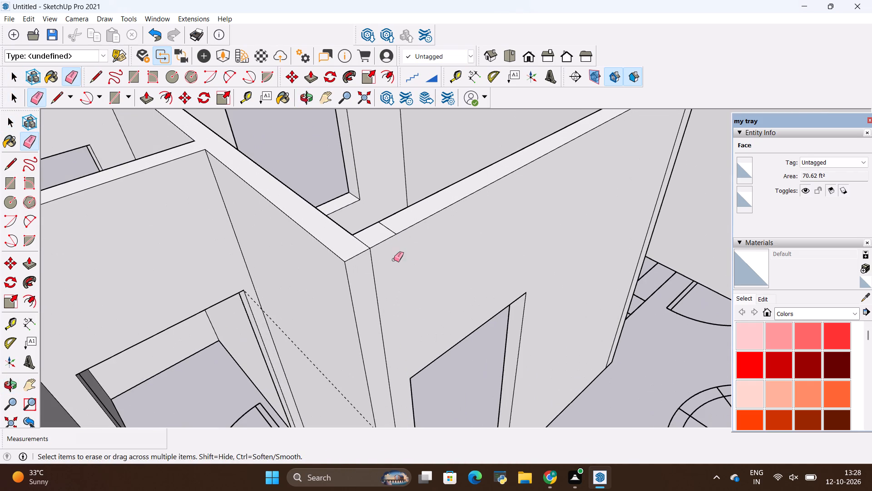
pyautogui.scroll(3, 391, 228)
pyautogui.moveTo(393, 227); pyautogui.dragTo(382, 238)
pyautogui.moveTo(376, 268); pyautogui.dragTo(358, 279)
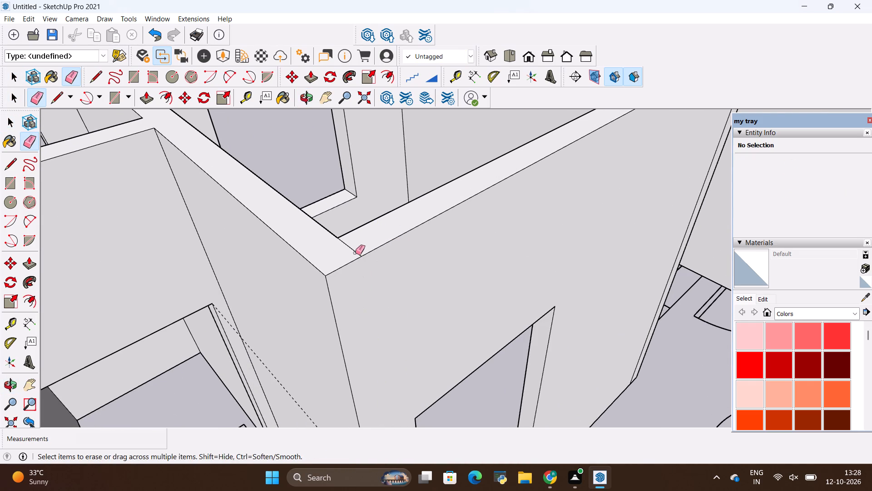
pyautogui.scroll(3, 354, 245)
pyautogui.moveTo(354, 245); pyautogui.dragTo(334, 260)
# Erase the vertical seam on the inside face of that room wall beside its doorway, plus the leftover guide beyond it.
pyautogui.moveTo(318, 237); pyautogui.dragTo(652, 246, button='middle')
pyautogui.moveTo(240, 337); pyautogui.dragTo(384, 319, button='middle')
pyautogui.scroll(-5, 374, 315)
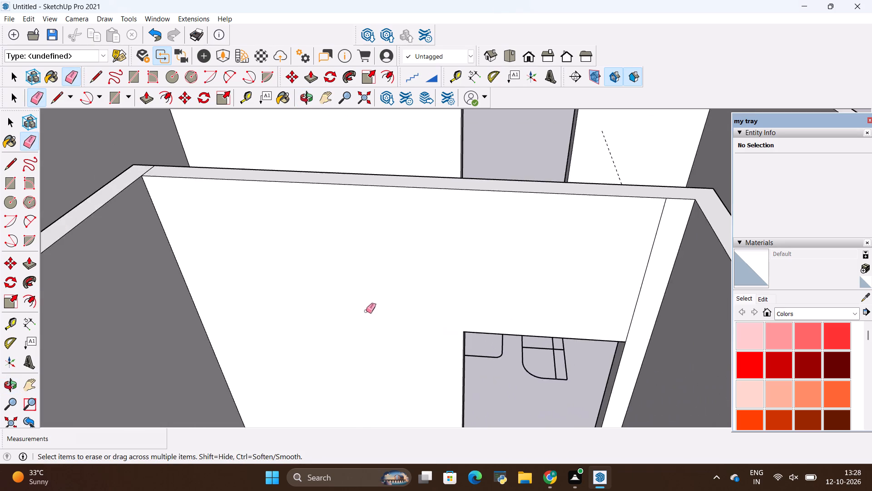
pyautogui.scroll(-4, 363, 304)
pyautogui.scroll(7, 563, 241)
pyautogui.moveTo(558, 265); pyautogui.dragTo(529, 275)
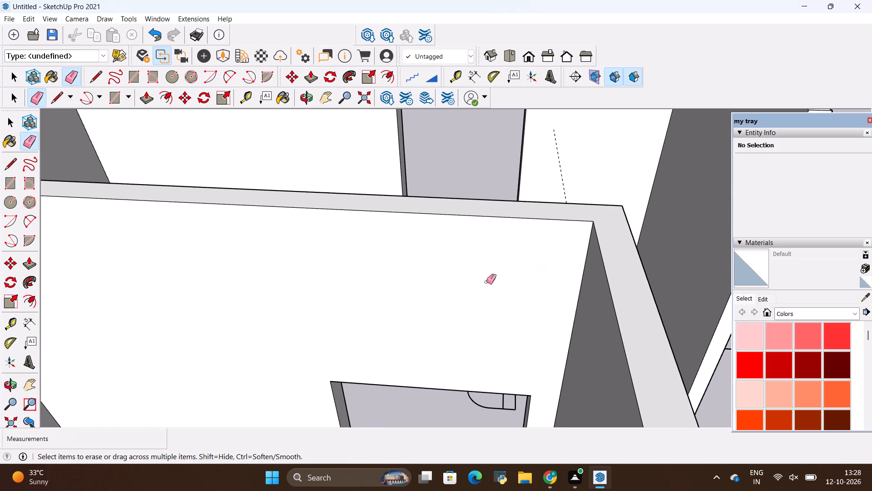
pyautogui.scroll(-5, 362, 287)
pyautogui.moveTo(528, 193); pyautogui.dragTo(509, 214)
# Erase the vertical seam above and below the existing window on the inside of the outer wall along the green axis.
pyautogui.scroll(-6, 260, 290)
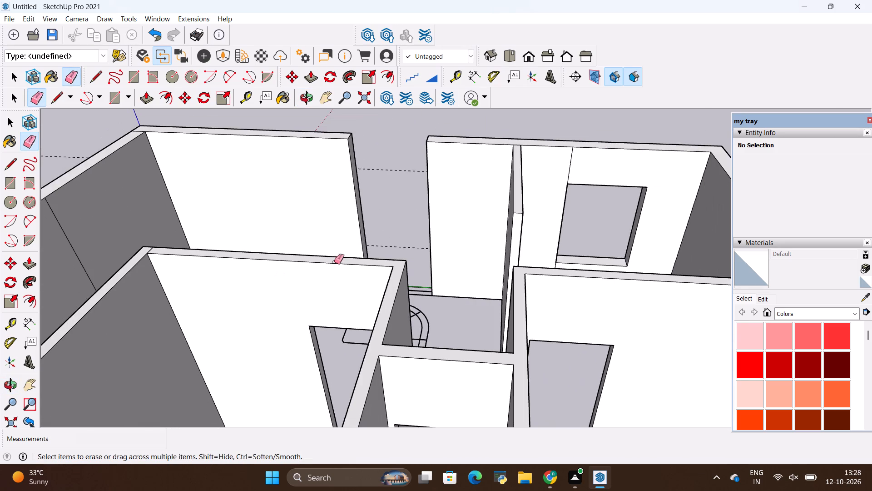
pyautogui.moveTo(585, 165); pyautogui.dragTo(564, 168)
pyautogui.moveTo(527, 255); pyautogui.dragTo(545, 310, button='middle')
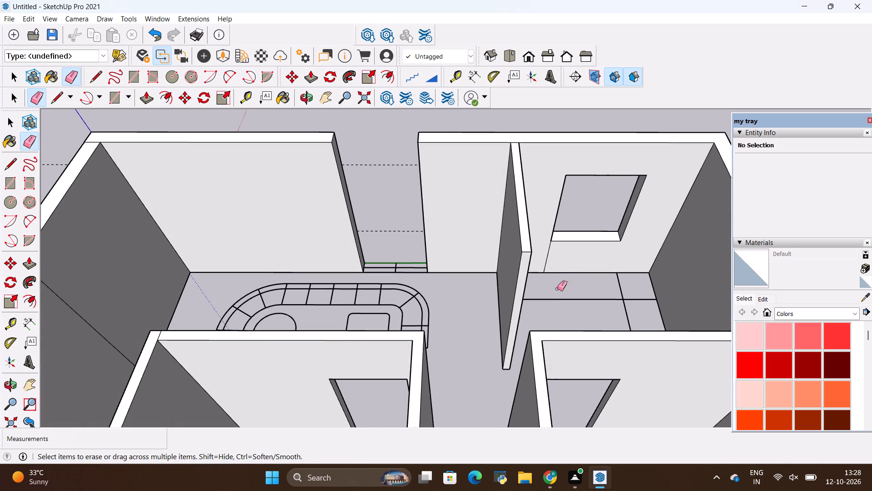
pyautogui.moveTo(557, 259); pyautogui.dragTo(546, 258)
# Place a guide 3' below the top edge of the short partition wall beside the living area.
pyautogui.scroll(-4, 417, 250)
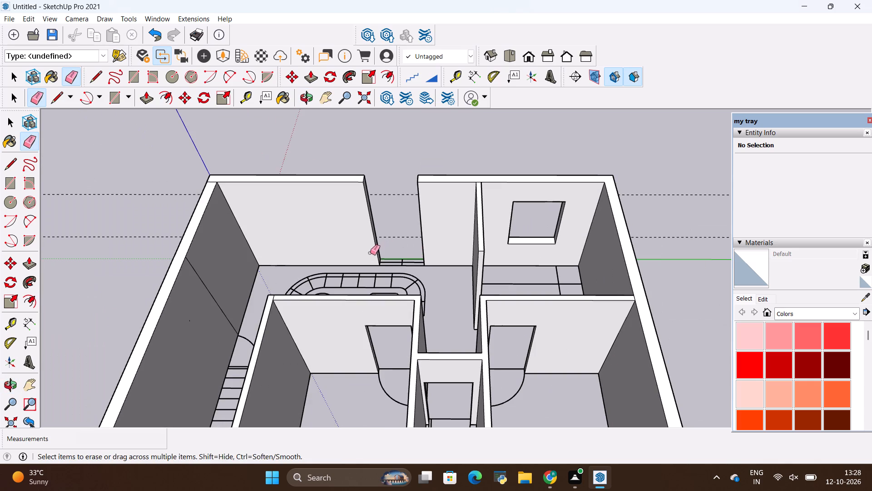
pyautogui.scroll(-1, 522, 265)
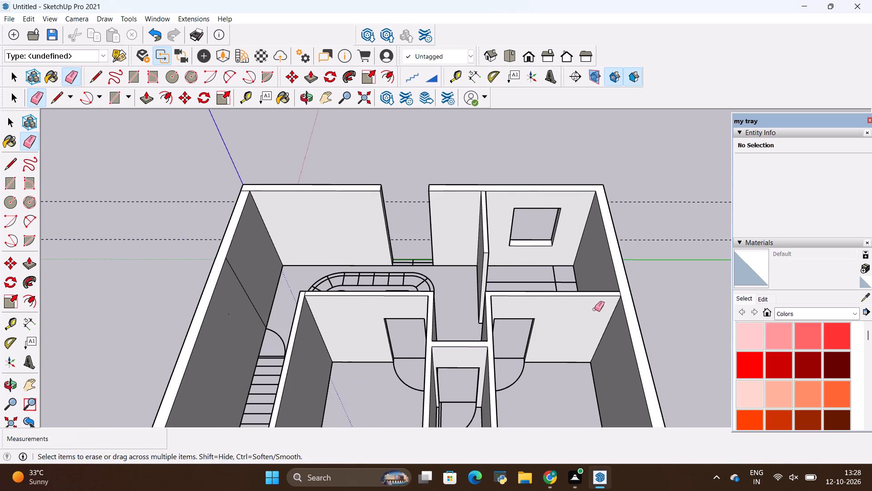
pyautogui.moveTo(594, 310); pyautogui.dragTo(223, 328, button='middle')
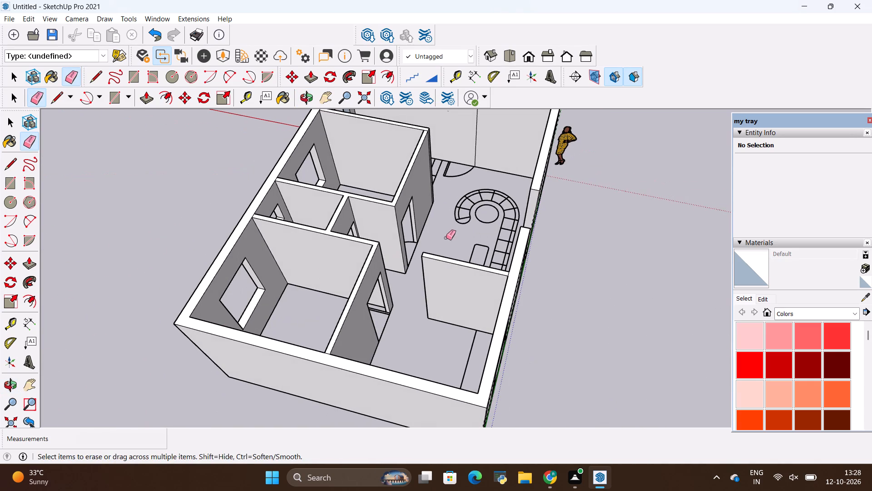
pyautogui.press('t')
pyautogui.click(436, 259)
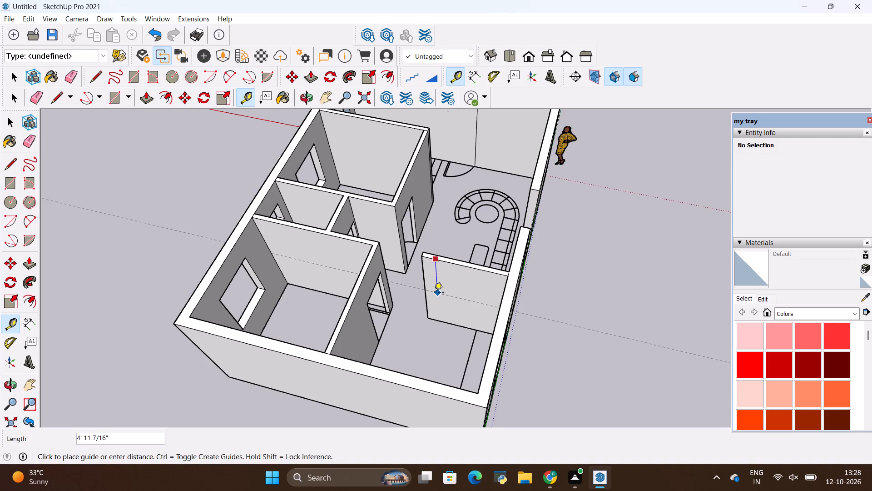
pyautogui.press('BackSpace')
pyautogui.write("3'")
pyautogui.press('Return')
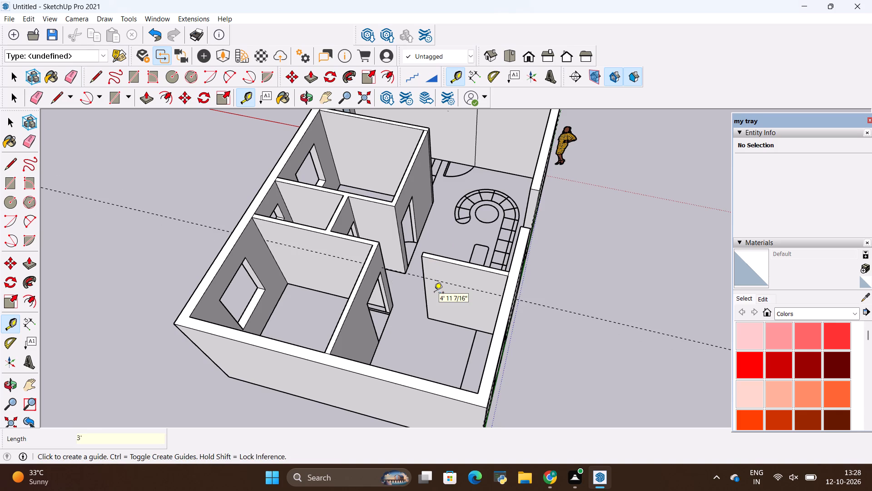
# Split the partition's end face with a 4 1/2" line at the guide and extrude its upper section 3' 6" to the opposite wall.
pyautogui.press('l')
pyautogui.scroll(5, 495, 222)
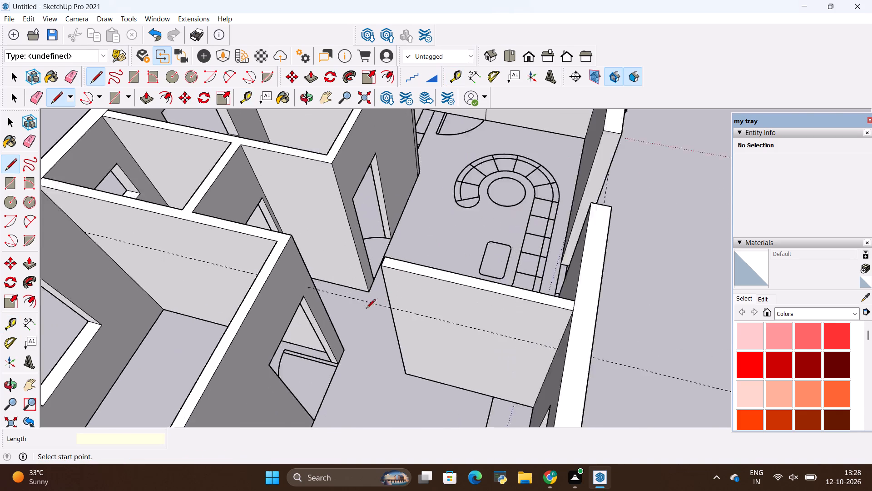
pyautogui.scroll(5, 366, 309)
pyautogui.moveTo(403, 344); pyautogui.dragTo(572, 341, button='middle')
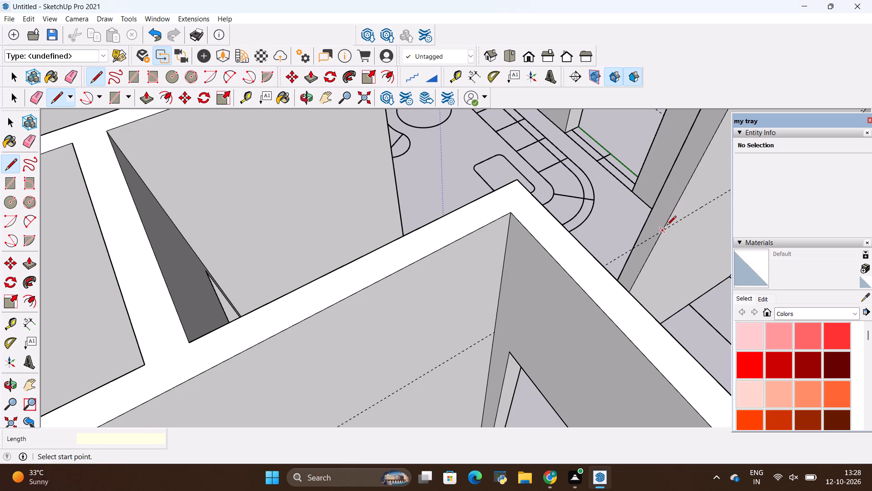
pyautogui.click(666, 226)
pyautogui.click(649, 218)
pyautogui.press('p')
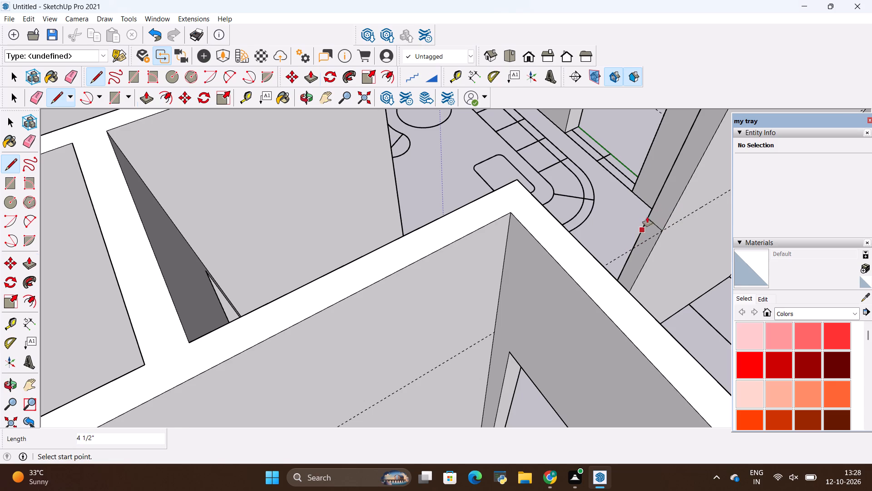
pyautogui.click(672, 190)
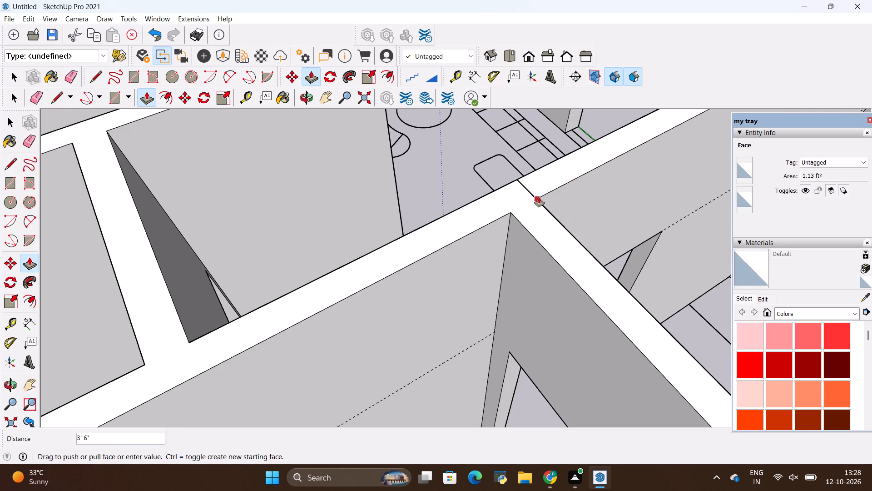
pyautogui.click(539, 197)
# Erase the seams where the new section over the passage meets the room wall and the partition.
pyautogui.press('e')
pyautogui.moveTo(536, 175); pyautogui.dragTo(521, 194)
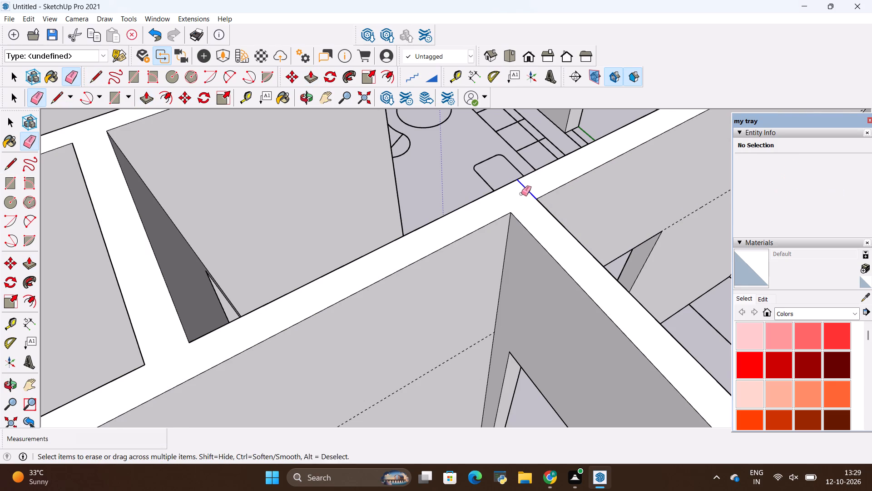
pyautogui.moveTo(521, 194); pyautogui.dragTo(518, 195)
pyautogui.moveTo(400, 231); pyautogui.dragTo(626, 272, button='middle')
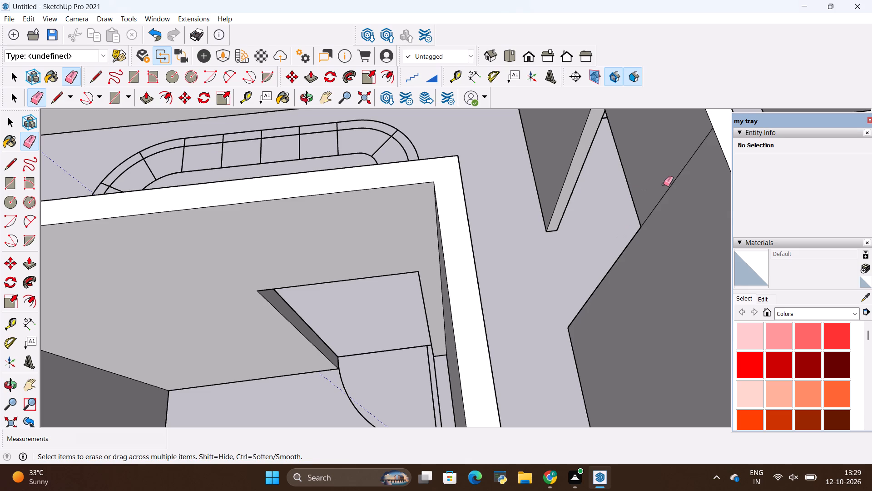
pyautogui.moveTo(664, 184); pyautogui.dragTo(677, 199)
# Draw two 9" lines across the outer wall's end face at the opening, at the upper and lower guide heights.
pyautogui.scroll(-12, 374, 258)
pyautogui.moveTo(332, 281); pyautogui.dragTo(570, 167, button='middle')
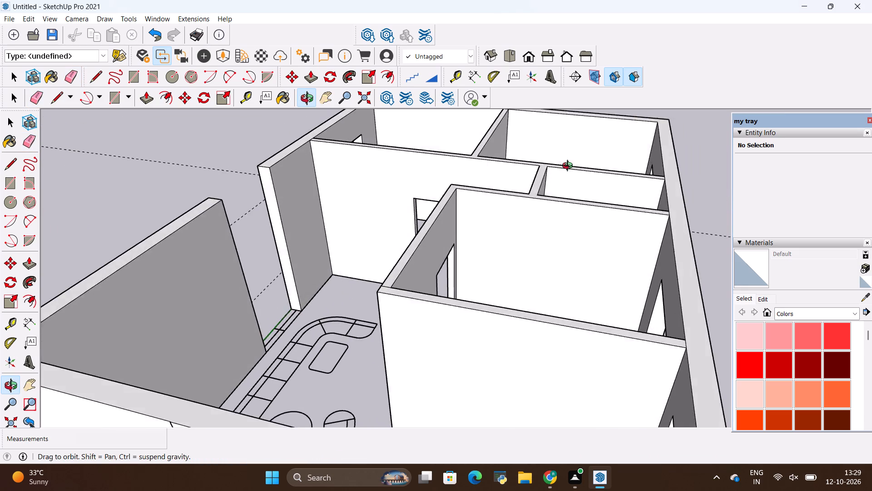
pyautogui.moveTo(570, 167); pyautogui.dragTo(594, 256, button='middle')
pyautogui.moveTo(317, 331); pyautogui.dragTo(486, 257, button='middle')
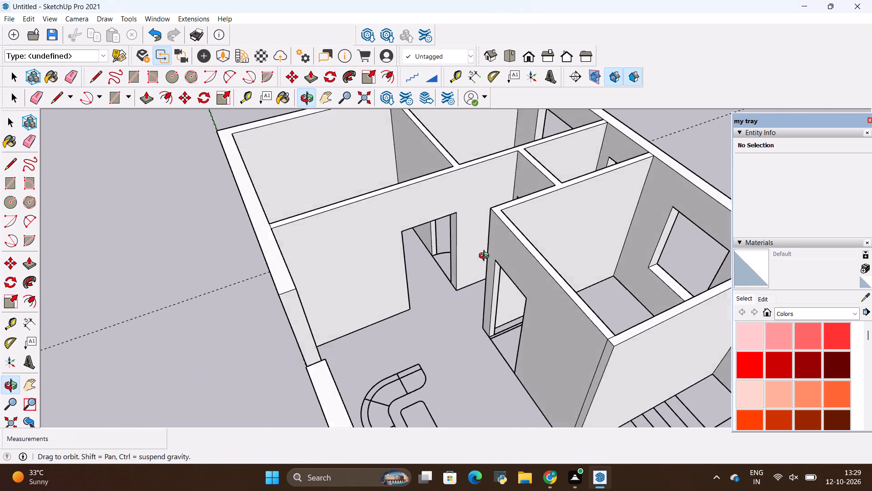
pyautogui.moveTo(486, 257); pyautogui.dragTo(525, 205, button='middle')
pyautogui.press('l')
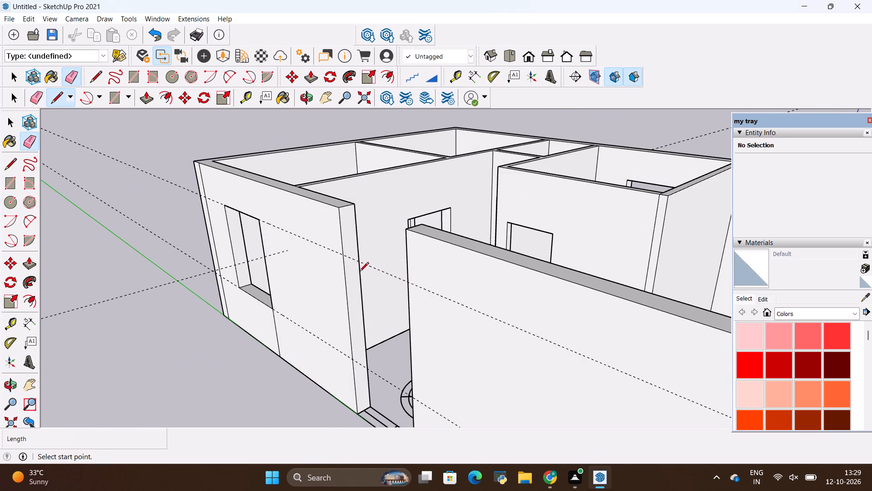
pyautogui.scroll(8, 357, 271)
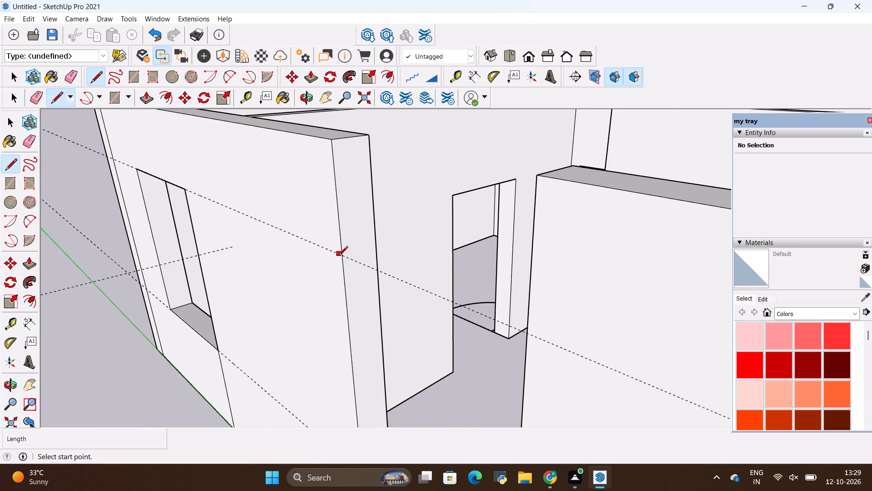
pyautogui.click(340, 257)
pyautogui.click(377, 248)
pyautogui.scroll(-5, 352, 199)
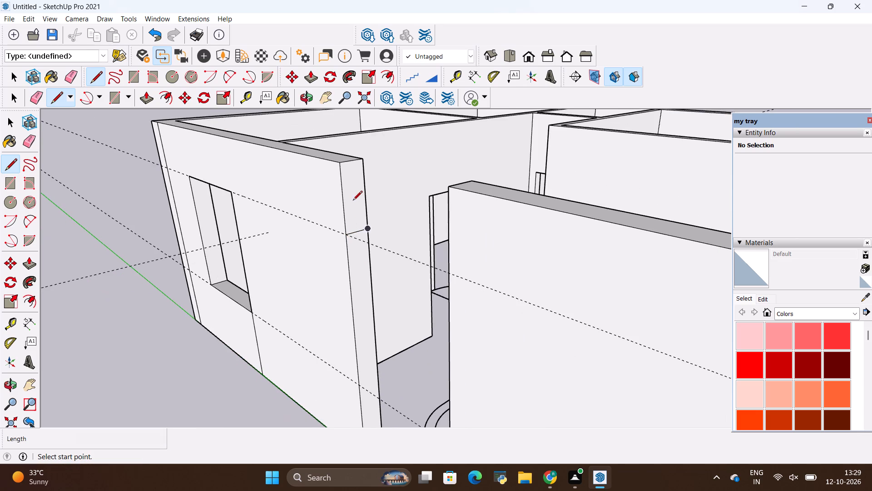
pyautogui.click(359, 384)
pyautogui.click(380, 379)
# Extrude the upper section of the wall end 4' across the opening to the facing wall.
pyautogui.press('p')
pyautogui.click(351, 212)
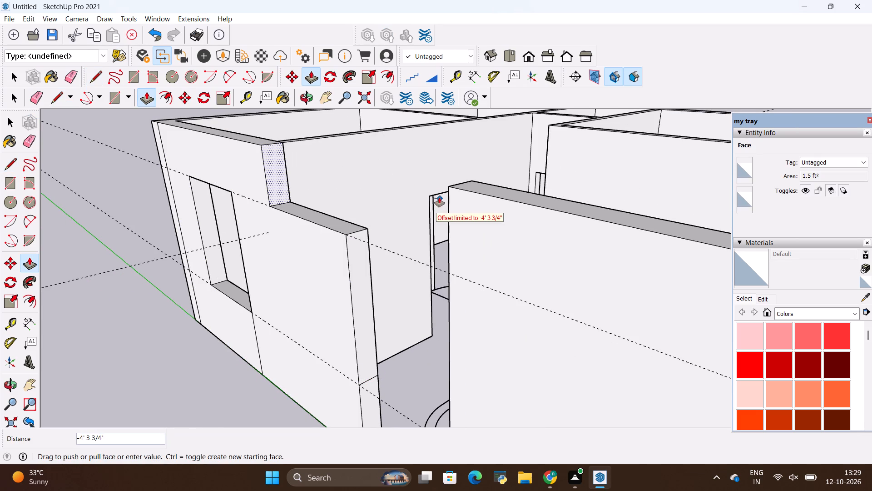
pyautogui.click(449, 183)
# Extrude the lower section of the wall end across to the facing wall, leaving a window opening above it.
pyautogui.scroll(-6, 353, 187)
pyautogui.scroll(2, 366, 335)
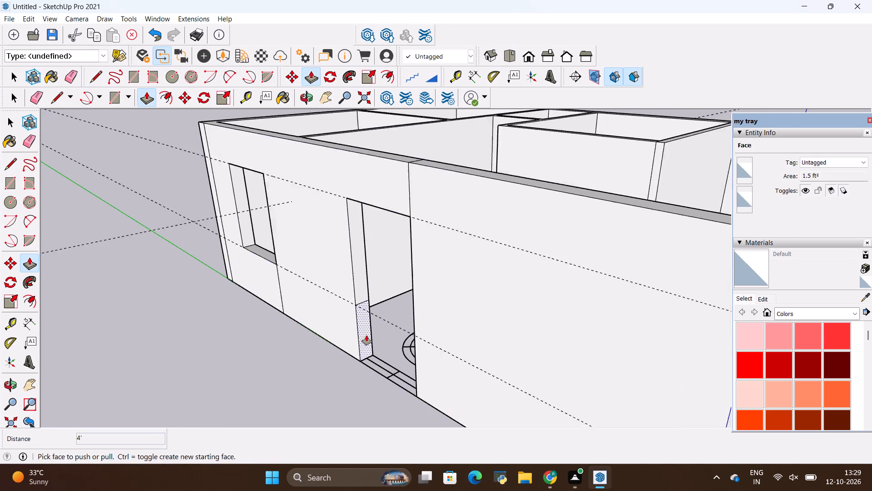
pyautogui.scroll(1, 367, 336)
pyautogui.moveTo(365, 333); pyautogui.dragTo(369, 333)
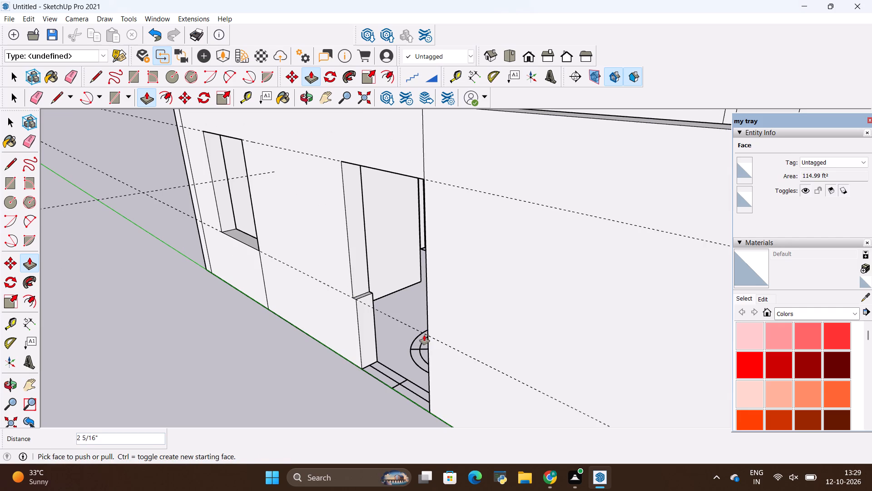
pyautogui.press('Escape')
pyautogui.click(363, 331)
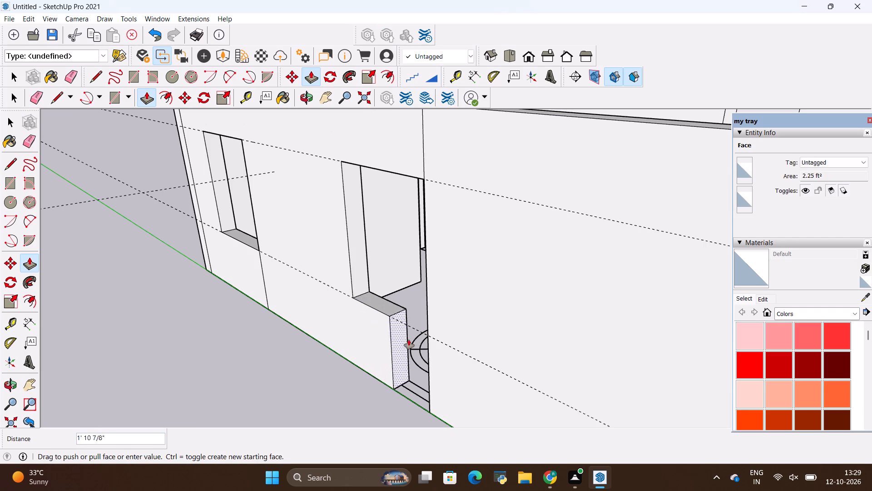
pyautogui.click(431, 332)
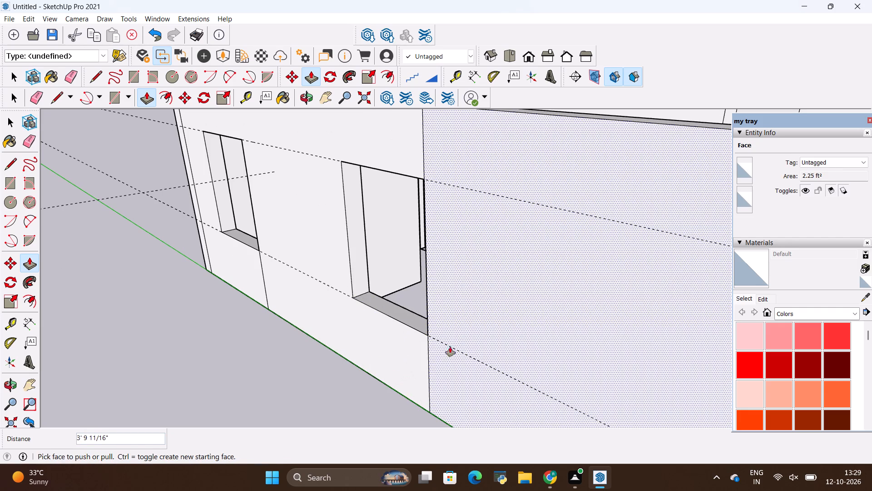
# Erase the remaining guides and the vertical seams around both windows on the outside of the wall along the green axis.
pyautogui.press('e')
pyautogui.moveTo(453, 340); pyautogui.dragTo(400, 375)
pyautogui.moveTo(272, 275); pyautogui.dragTo(271, 274)
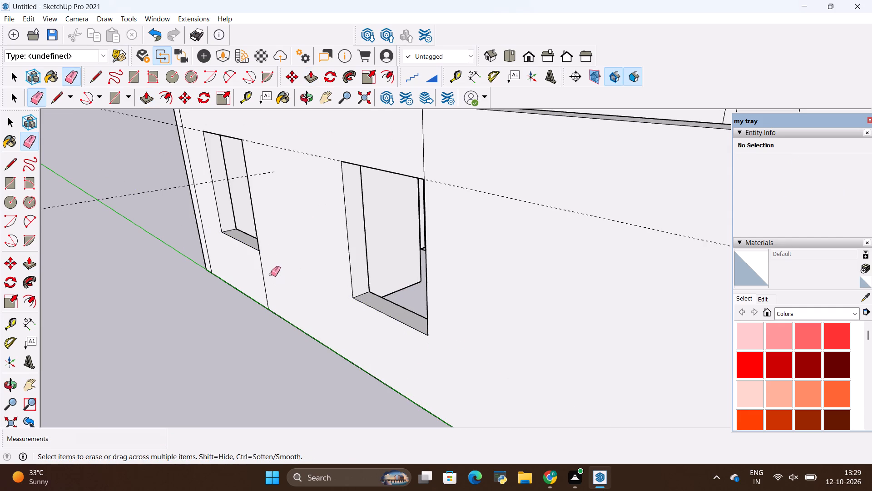
pyautogui.moveTo(271, 274); pyautogui.dragTo(243, 277)
pyautogui.moveTo(300, 132); pyautogui.dragTo(304, 158)
pyautogui.moveTo(397, 134); pyautogui.dragTo(433, 144)
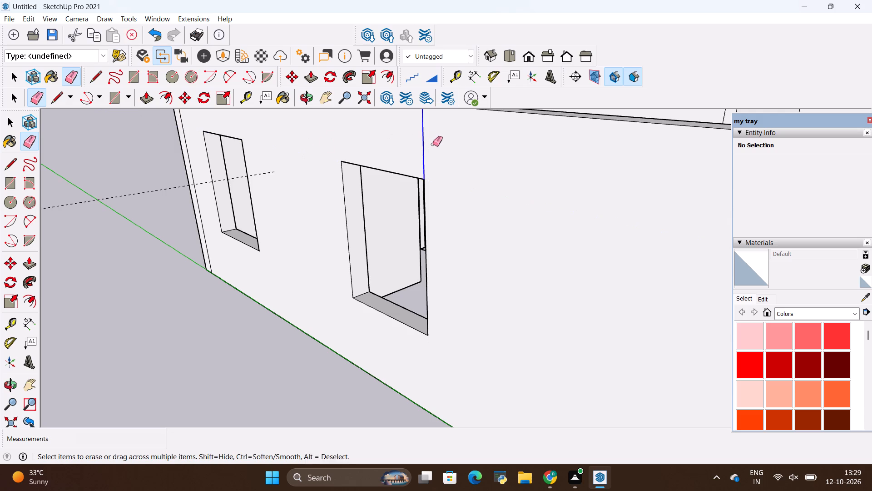
pyautogui.moveTo(433, 144); pyautogui.dragTo(434, 145)
pyautogui.scroll(-4, 459, 232)
pyautogui.moveTo(233, 210); pyautogui.dragTo(341, 283, button='middle')
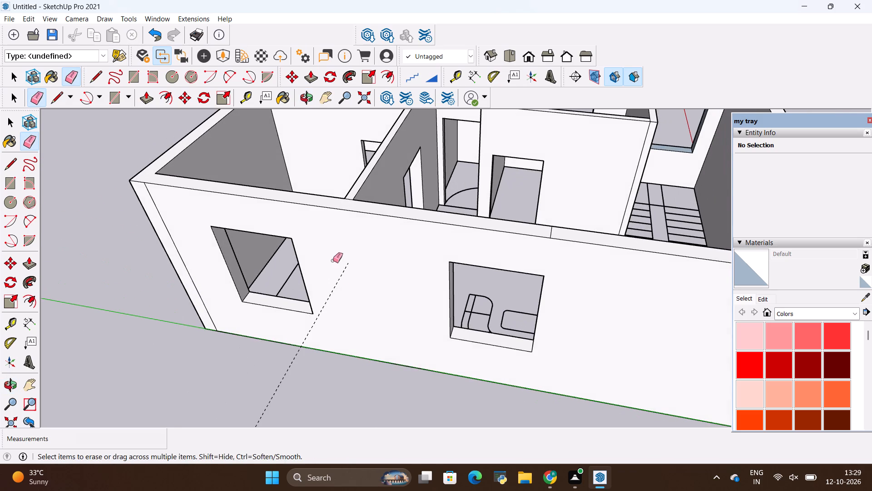
pyautogui.moveTo(333, 261); pyautogui.dragTo(347, 294)
# Erase the seams across the wall top and above and below the new living area window on the inside face.
pyautogui.scroll(-6, 330, 279)
pyautogui.moveTo(458, 256); pyautogui.dragTo(173, 279, button='middle')
pyautogui.moveTo(391, 268); pyautogui.dragTo(367, 276, button='middle')
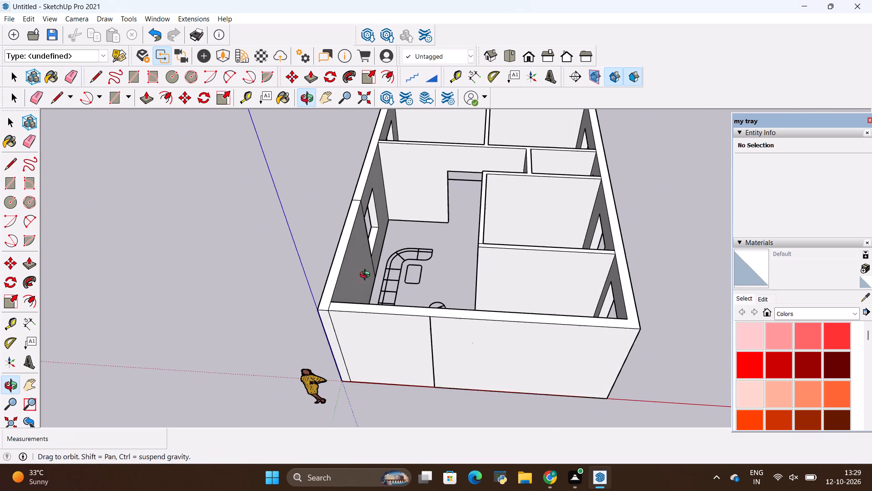
pyautogui.moveTo(367, 276); pyautogui.dragTo(148, 216, button='middle')
pyautogui.scroll(8, 482, 122)
pyautogui.moveTo(391, 174); pyautogui.dragTo(350, 185)
pyautogui.scroll(7, 365, 129)
pyautogui.moveTo(404, 147); pyautogui.dragTo(372, 154)
pyautogui.scroll(-9, 368, 155)
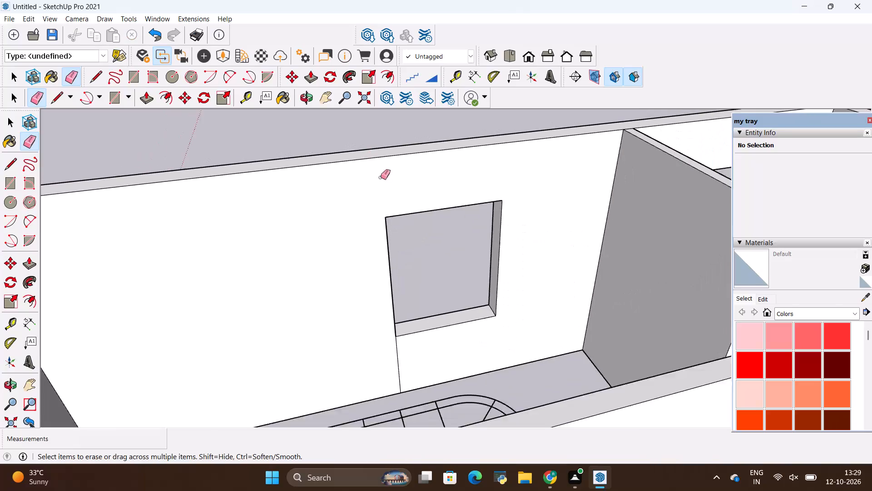
pyautogui.moveTo(399, 344); pyautogui.dragTo(380, 344)
# Select the living area's inside wall face around the new window to check that it is one continuous face.
pyautogui.press('space')
pyautogui.click(271, 240)
pyautogui.scroll(-6, 268, 240)
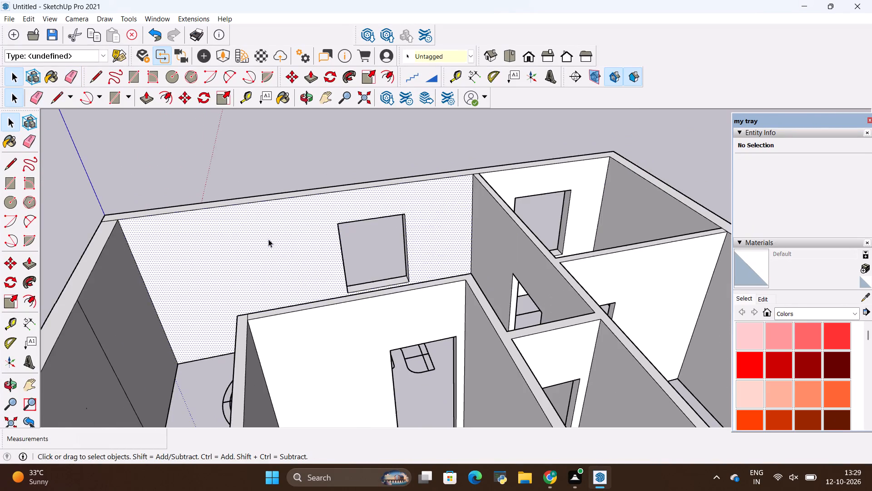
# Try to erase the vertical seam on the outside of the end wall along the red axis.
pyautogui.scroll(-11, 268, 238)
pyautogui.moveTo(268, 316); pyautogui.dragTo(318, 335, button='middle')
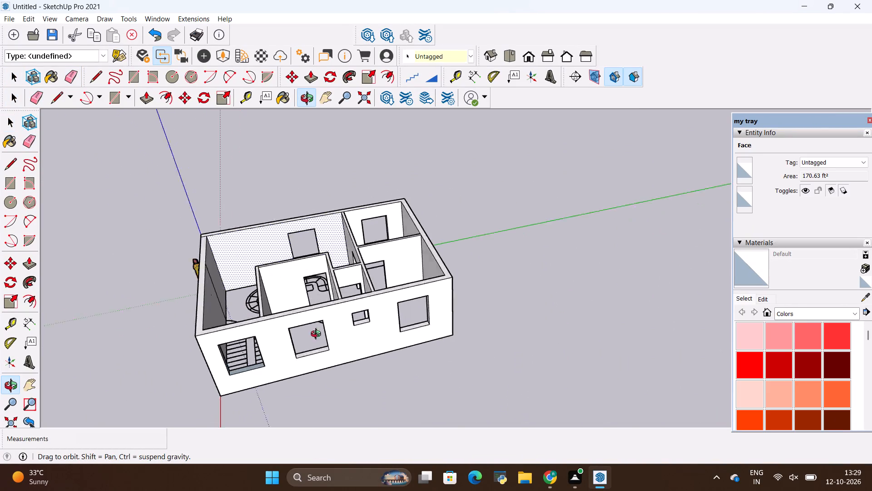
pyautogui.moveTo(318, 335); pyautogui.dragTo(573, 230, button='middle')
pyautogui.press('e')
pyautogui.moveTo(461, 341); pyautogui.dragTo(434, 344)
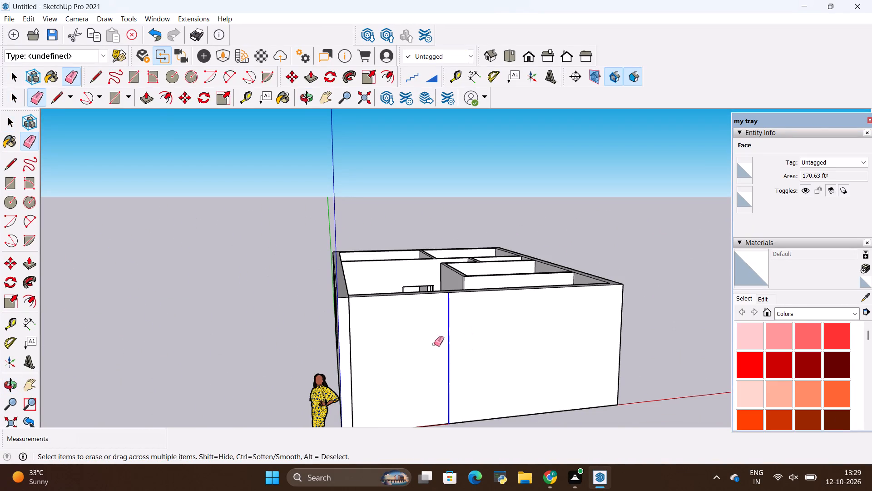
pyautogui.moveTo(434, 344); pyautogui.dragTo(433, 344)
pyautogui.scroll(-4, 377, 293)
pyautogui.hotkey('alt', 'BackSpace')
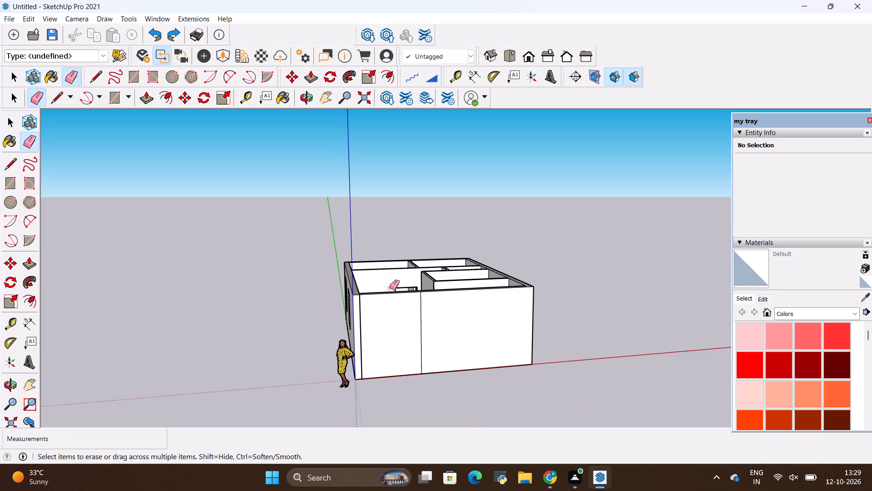
# Erase the vertical seam on the inside face of the end wall beside the staircase.
pyautogui.scroll(-4, 400, 299)
pyautogui.scroll(1, 414, 359)
pyautogui.moveTo(313, 270); pyautogui.dragTo(427, 376, button='middle')
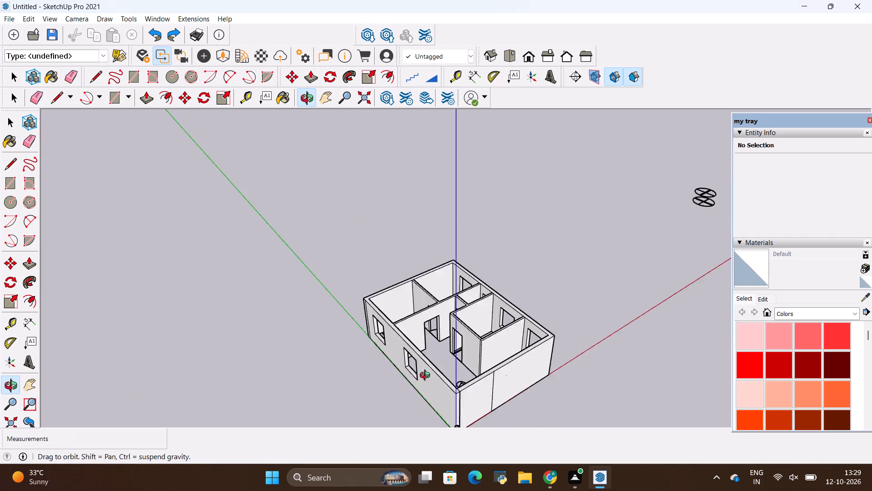
pyautogui.moveTo(427, 376); pyautogui.dragTo(594, 403, button='middle')
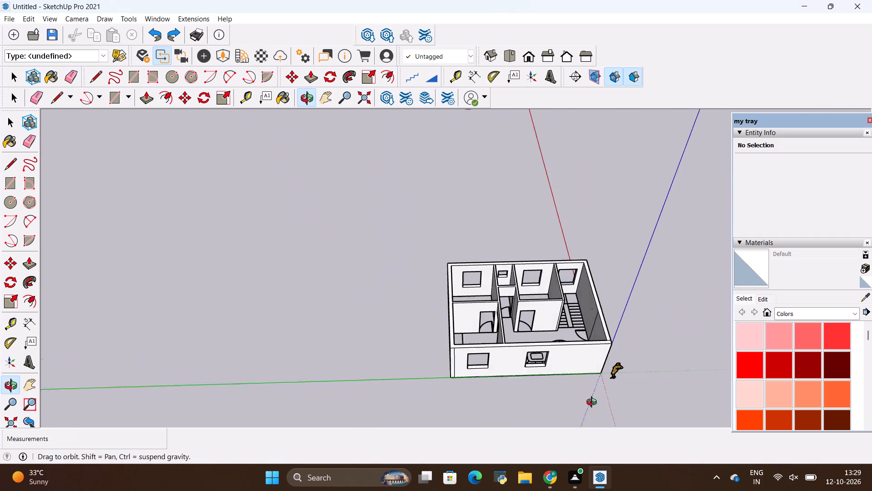
pyautogui.moveTo(594, 403); pyautogui.dragTo(599, 400, button='middle')
pyautogui.scroll(12, 540, 295)
pyautogui.scroll(-8, 382, 250)
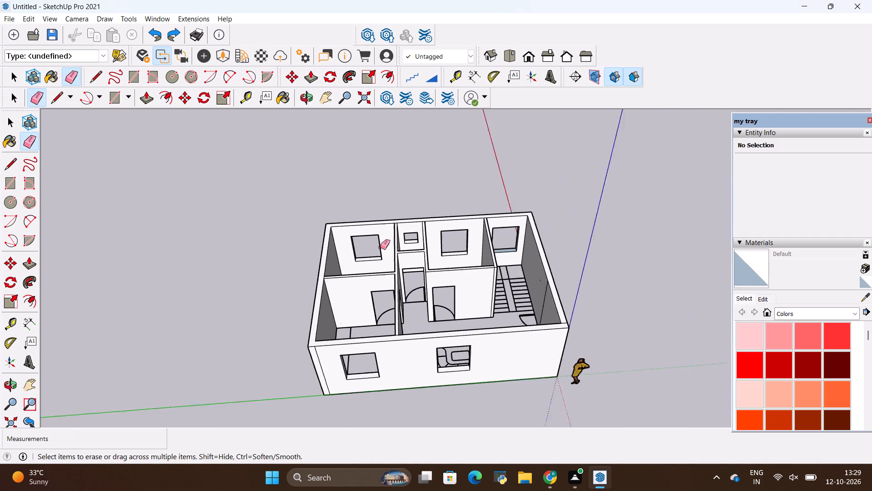
pyautogui.scroll(-2, 380, 247)
pyautogui.moveTo(374, 314); pyautogui.dragTo(590, 394, button='middle')
pyautogui.scroll(-4, 280, 328)
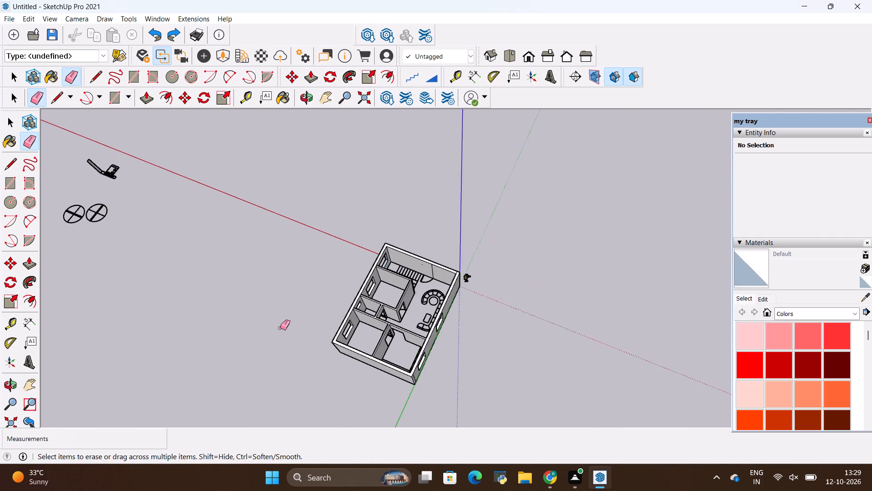
pyautogui.moveTo(285, 334); pyautogui.dragTo(575, 255, button='middle')
pyautogui.scroll(3, 517, 278)
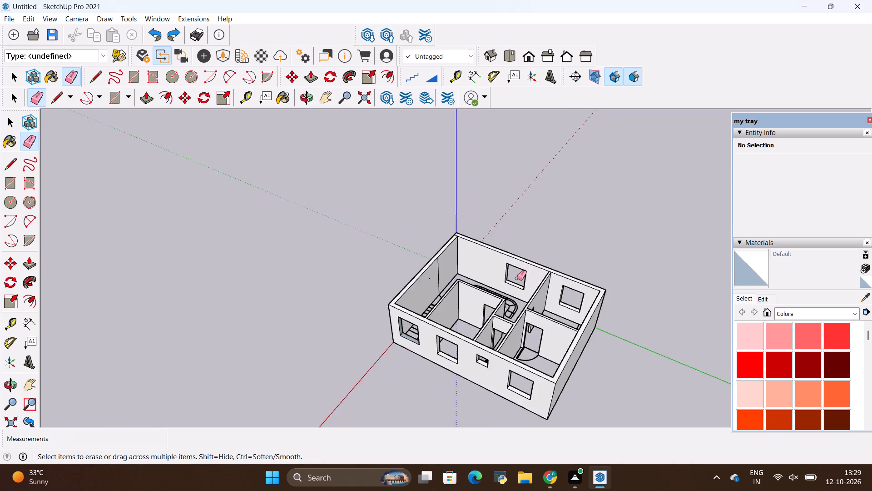
pyautogui.scroll(12, 517, 278)
pyautogui.moveTo(433, 231); pyautogui.dragTo(426, 237)
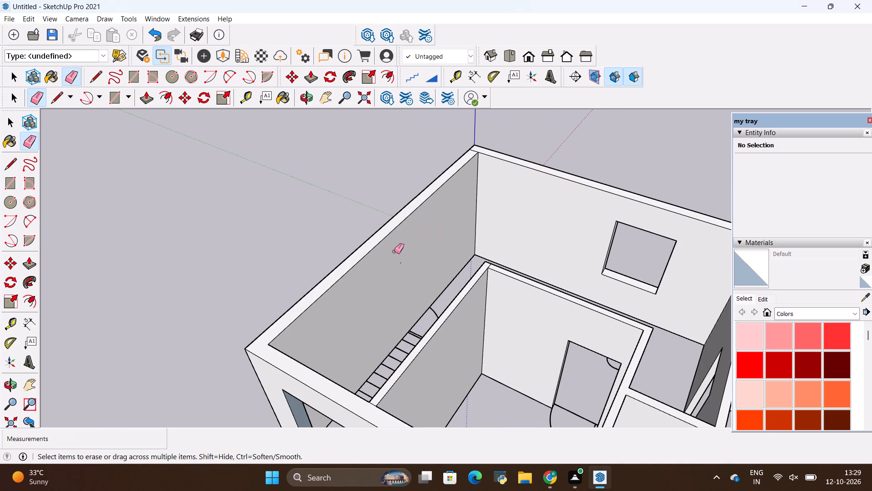
# Erase the 2D sofa set component from the living area floor.
pyautogui.scroll(-5, 389, 252)
pyautogui.scroll(3, 525, 321)
pyautogui.scroll(-5, 366, 275)
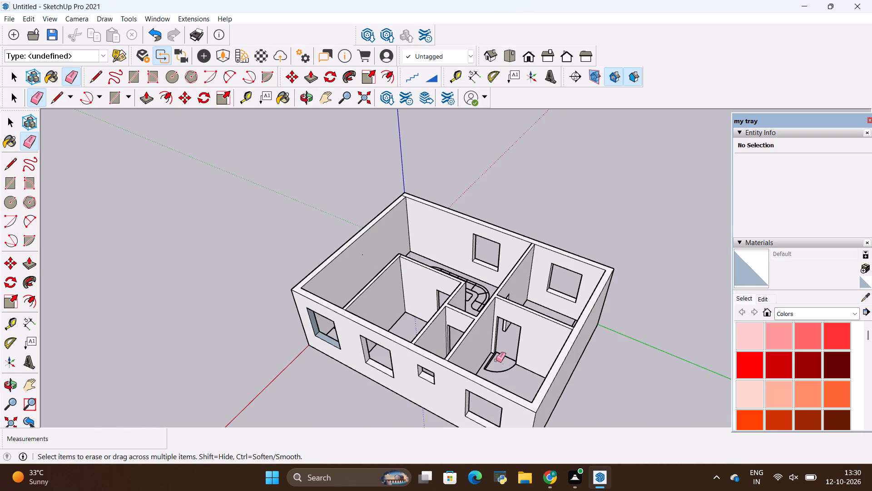
pyautogui.scroll(9, 468, 279)
pyautogui.press('space')
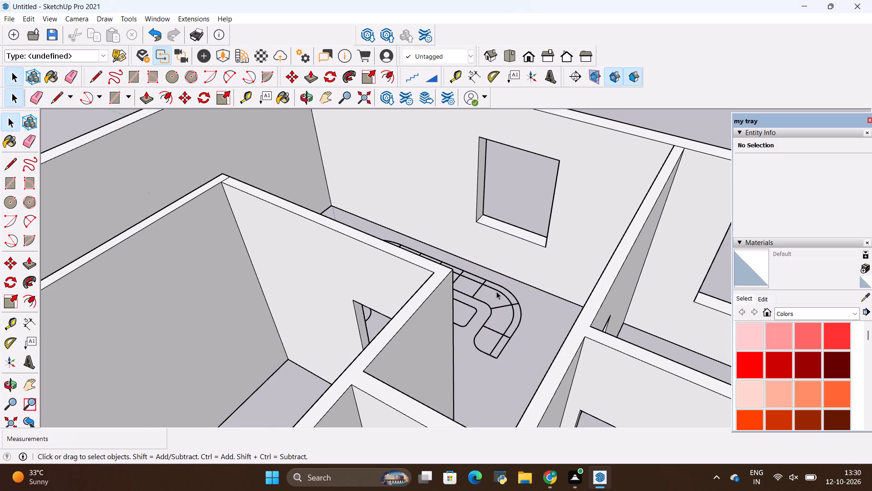
pyautogui.rightClick(496, 291)
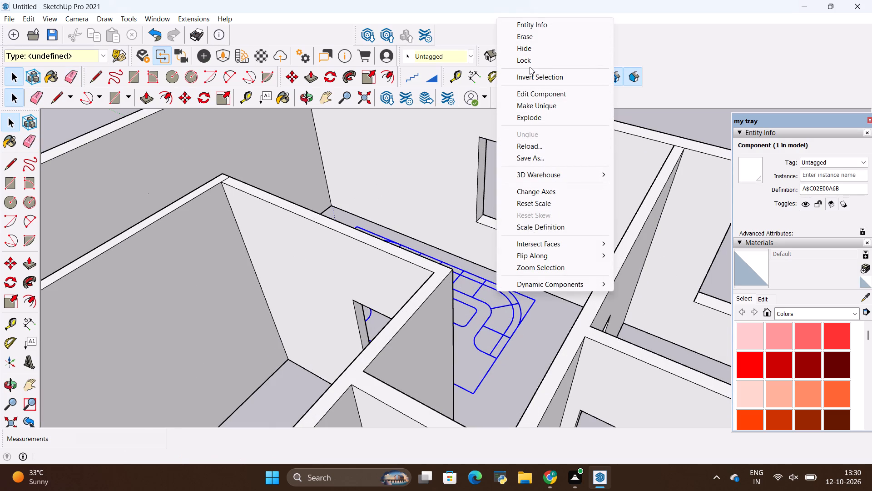
pyautogui.click(525, 31)
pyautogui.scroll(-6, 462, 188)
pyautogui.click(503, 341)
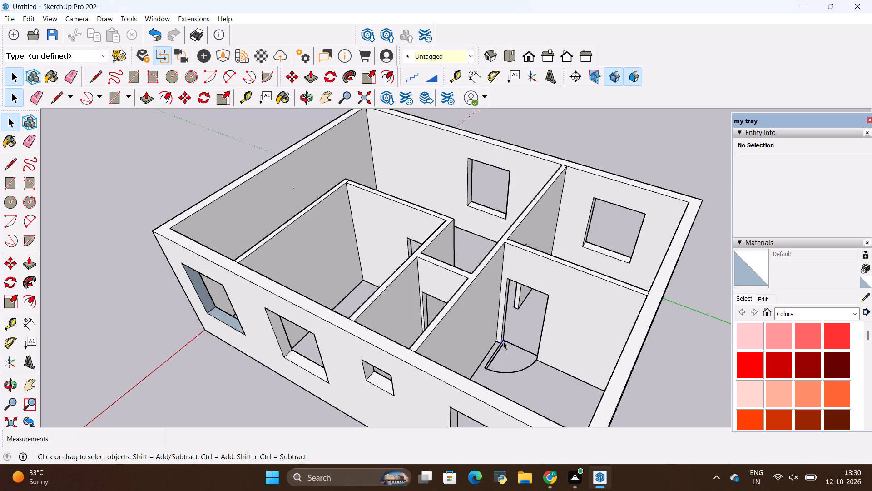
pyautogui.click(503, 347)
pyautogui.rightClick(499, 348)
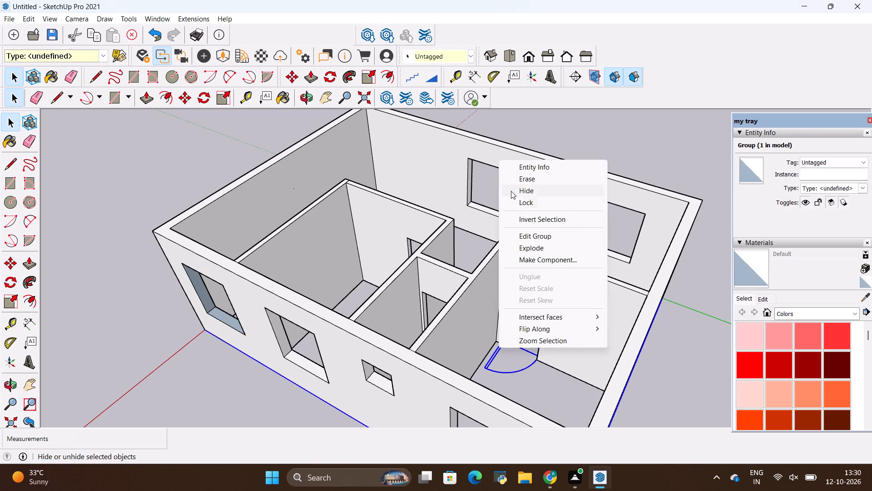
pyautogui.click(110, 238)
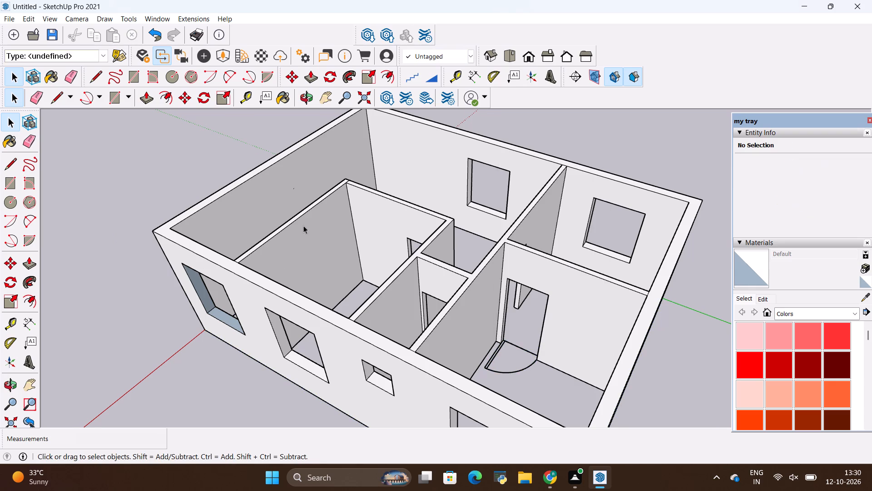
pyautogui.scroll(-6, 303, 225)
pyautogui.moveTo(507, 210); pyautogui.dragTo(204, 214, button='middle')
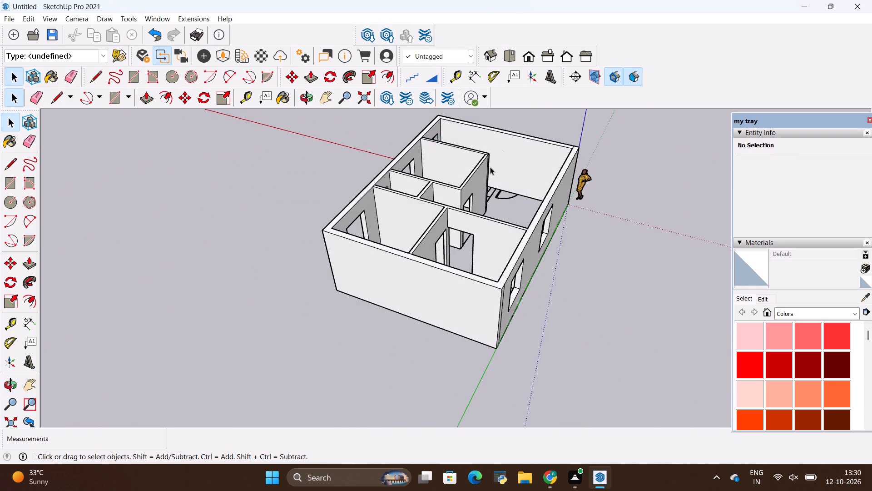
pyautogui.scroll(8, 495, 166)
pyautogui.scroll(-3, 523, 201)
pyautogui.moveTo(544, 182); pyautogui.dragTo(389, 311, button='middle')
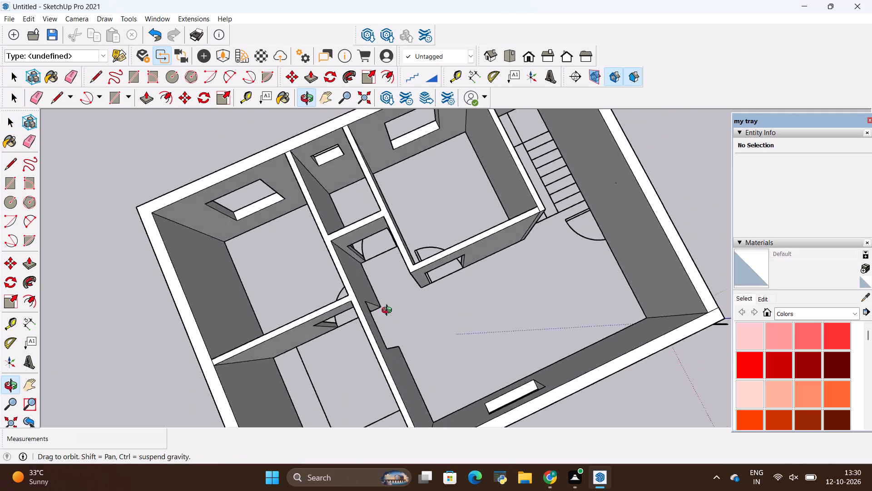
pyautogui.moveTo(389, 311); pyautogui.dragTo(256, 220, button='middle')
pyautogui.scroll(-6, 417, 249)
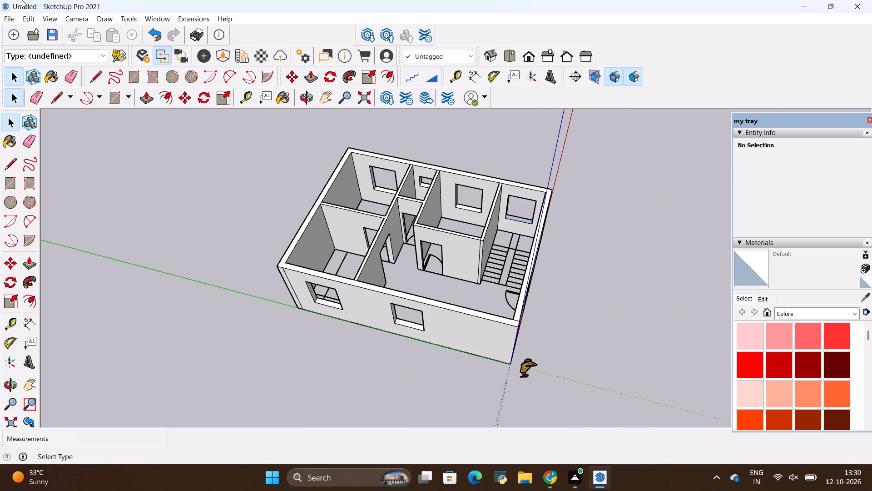
# Start an import and look through the Downloads folder for a model to bring into the house.
pyautogui.click(13, 17)
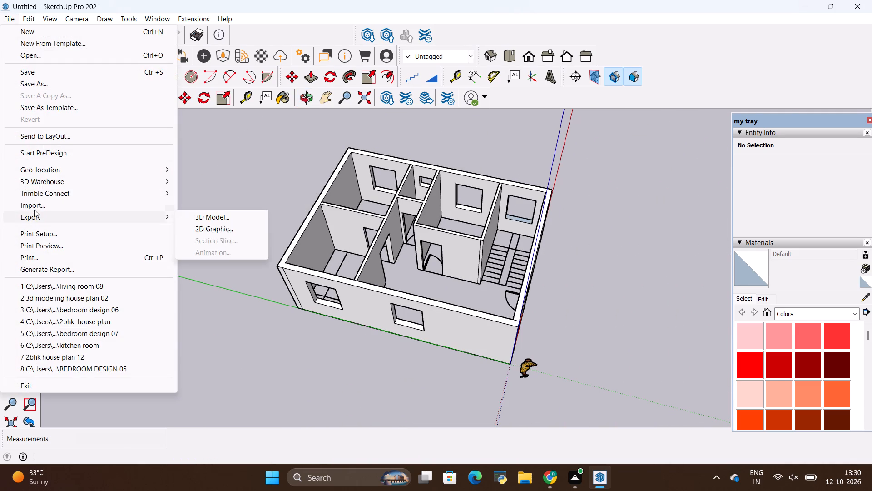
pyautogui.click(38, 203)
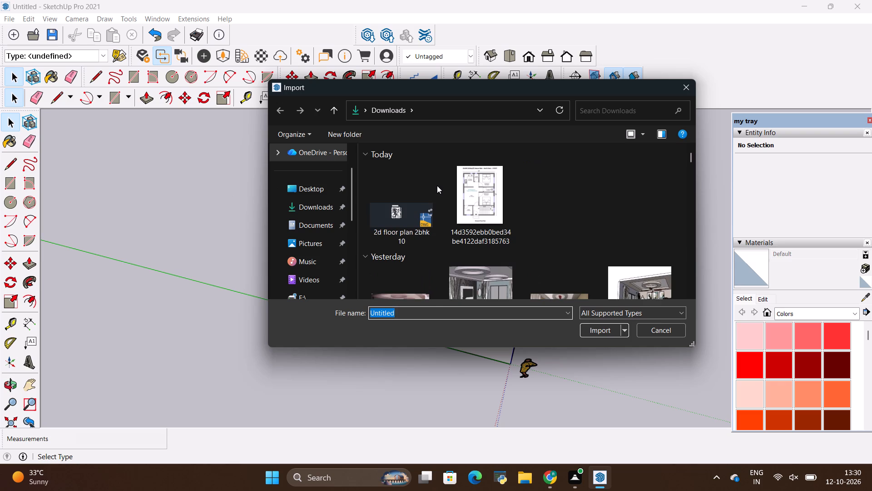
pyautogui.scroll(-2, 436, 185)
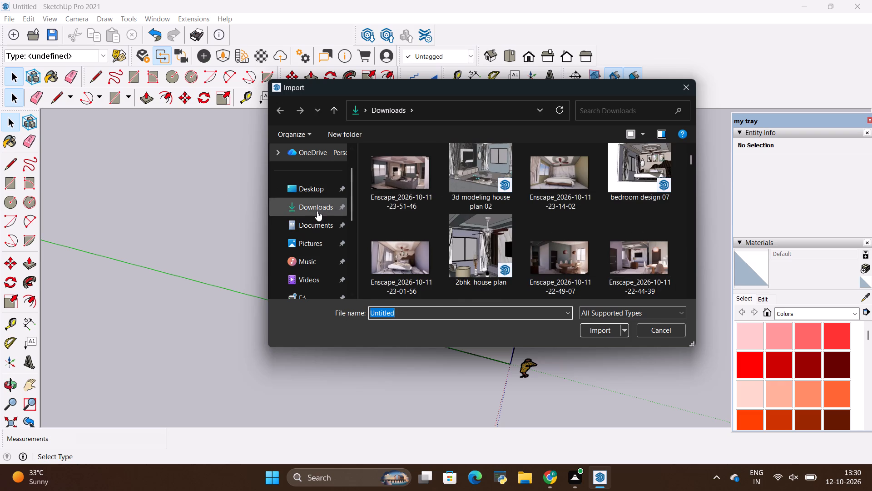
pyautogui.click(317, 211)
pyautogui.scroll(-3, 545, 201)
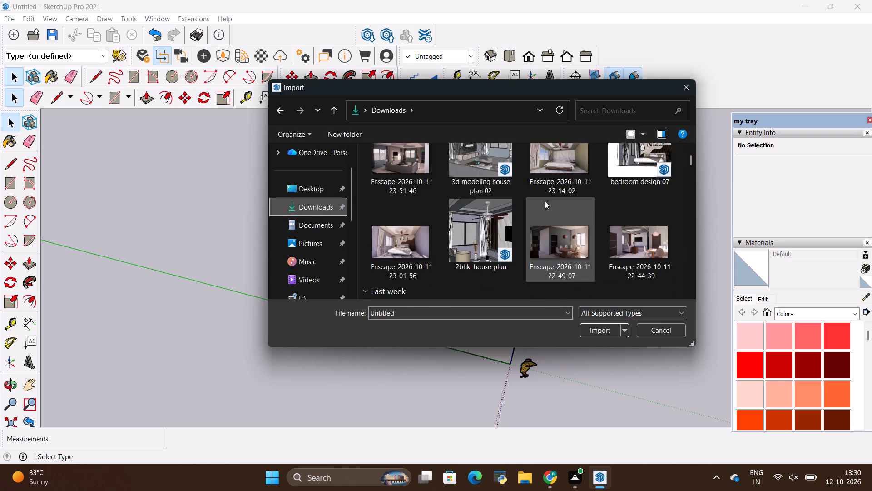
pyautogui.scroll(-6, 545, 201)
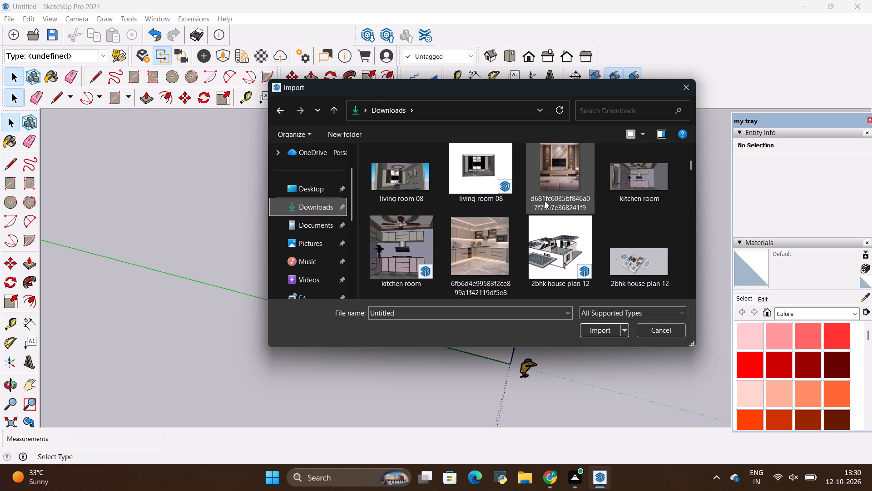
pyautogui.scroll(-1, 545, 201)
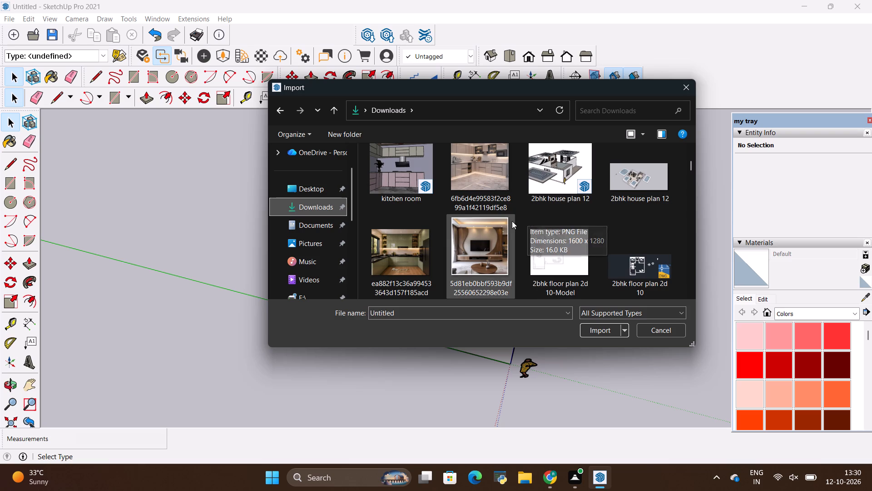
pyautogui.scroll(1, 513, 218)
pyautogui.scroll(-1, 514, 217)
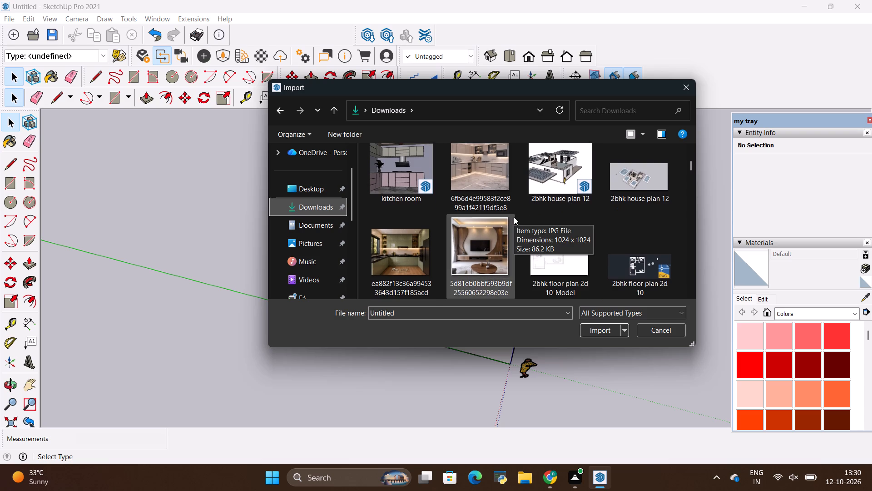
pyautogui.scroll(-3, 514, 217)
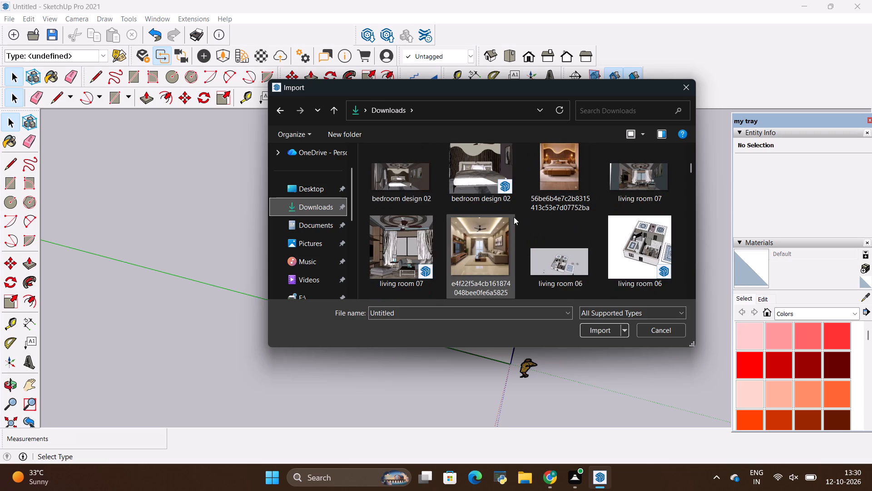
pyautogui.scroll(-1, 514, 217)
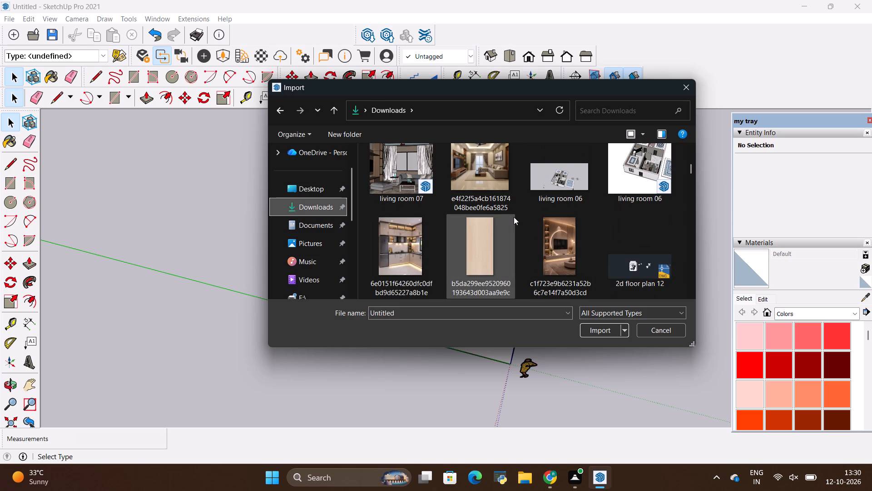
pyautogui.scroll(-2, 514, 217)
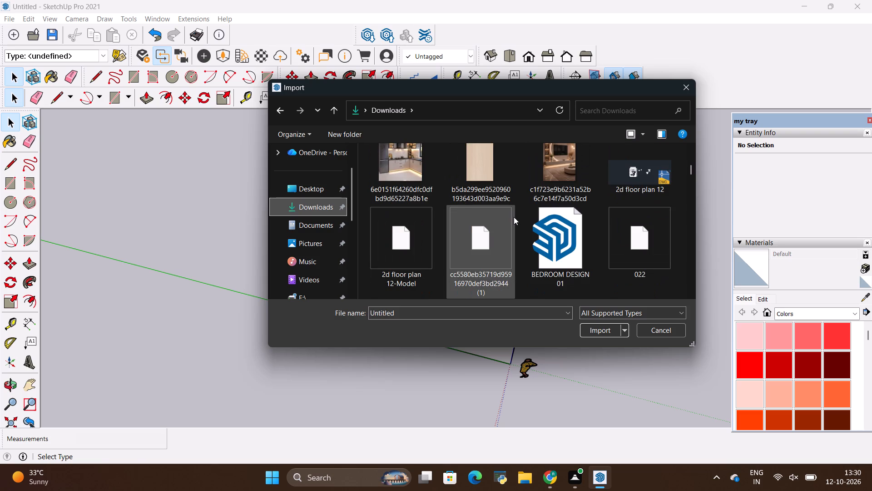
pyautogui.scroll(-5, 514, 217)
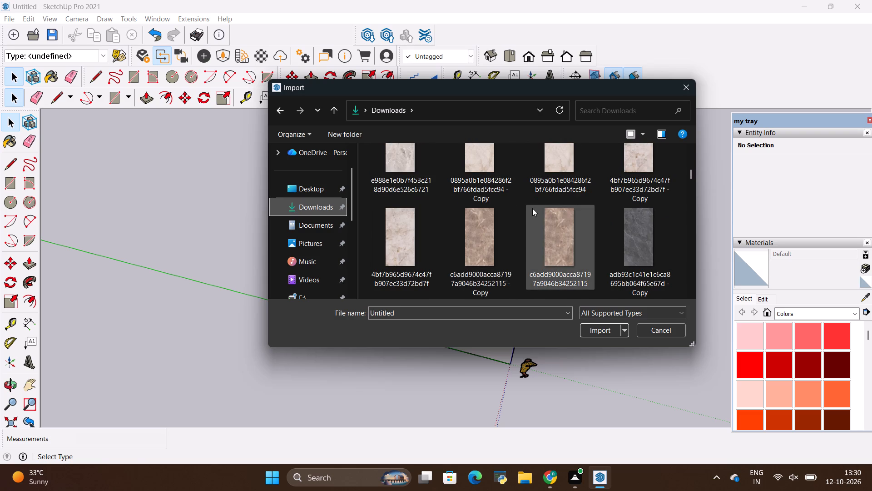
pyautogui.scroll(-9, 534, 211)
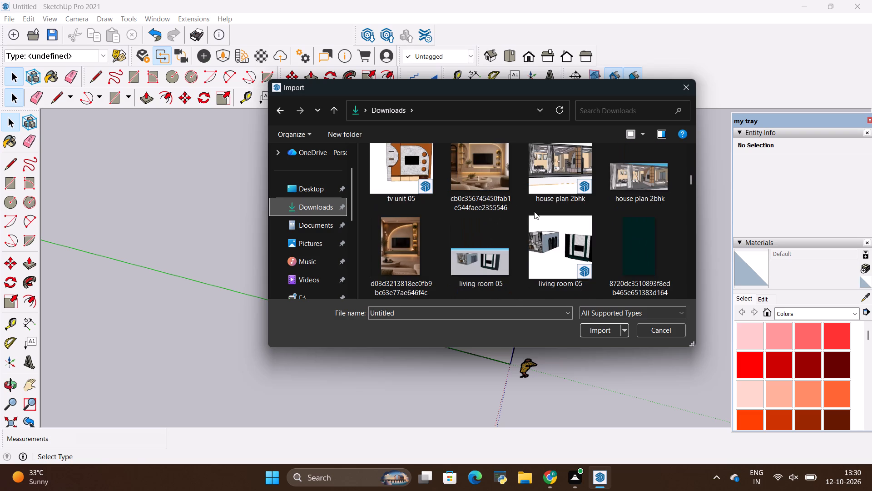
pyautogui.scroll(4, 534, 211)
pyautogui.scroll(-2, 335, 259)
# Import the Janela window model from the ALL 3D WAREHOUSE ITEMS folder and place it on the ground outside the house.
pyautogui.click(322, 229)
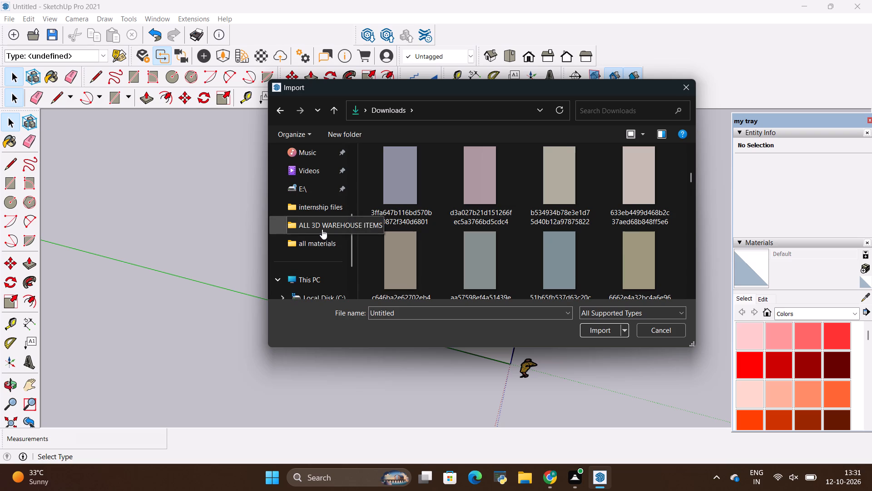
pyautogui.click(633, 261)
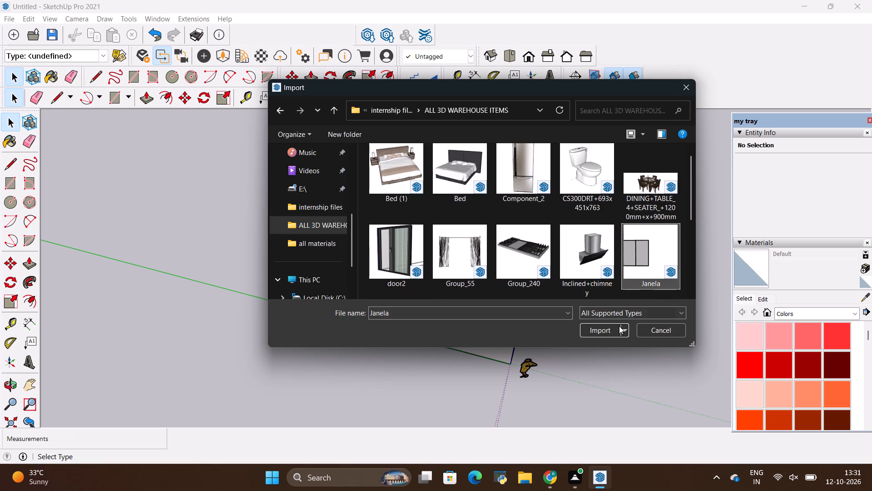
pyautogui.click(602, 328)
pyautogui.scroll(-1, 309, 271)
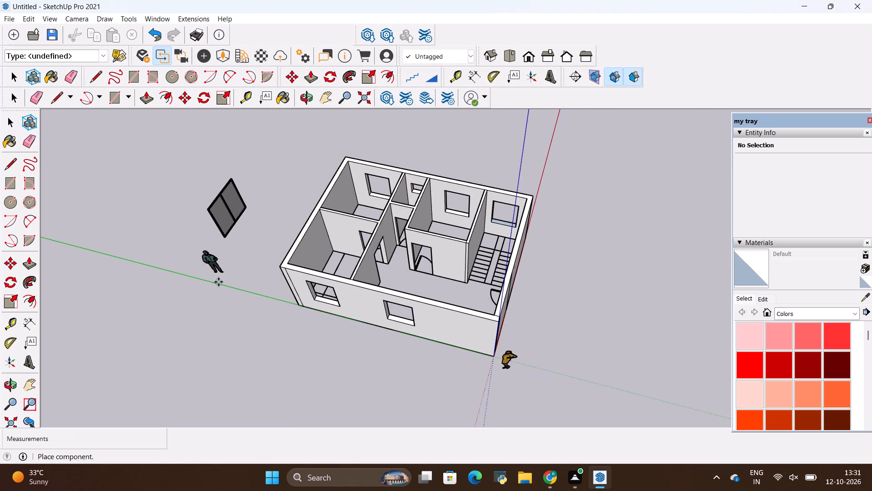
pyautogui.click(219, 282)
# Move the imported Janela component a little closer to the house and deselect it.
pyautogui.rightClick(224, 227)
pyautogui.click(150, 217)
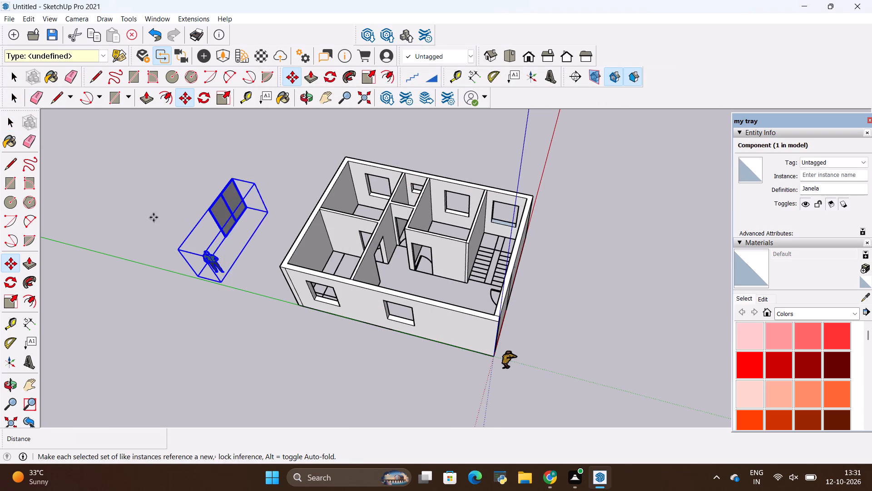
pyautogui.click(191, 212)
pyautogui.press('space')
pyautogui.click(215, 202)
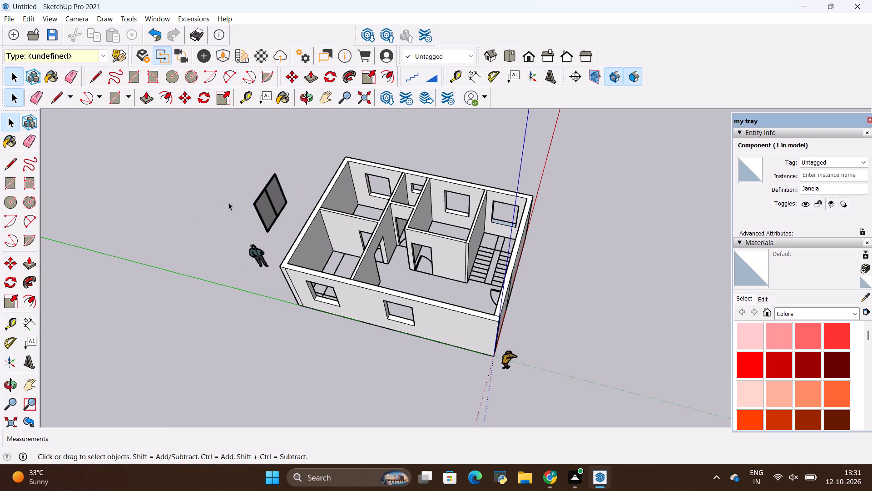
# Explode the imported Janela component beside the house into its separate parts.
pyautogui.click(275, 200)
pyautogui.rightClick(274, 200)
pyautogui.click(307, 277)
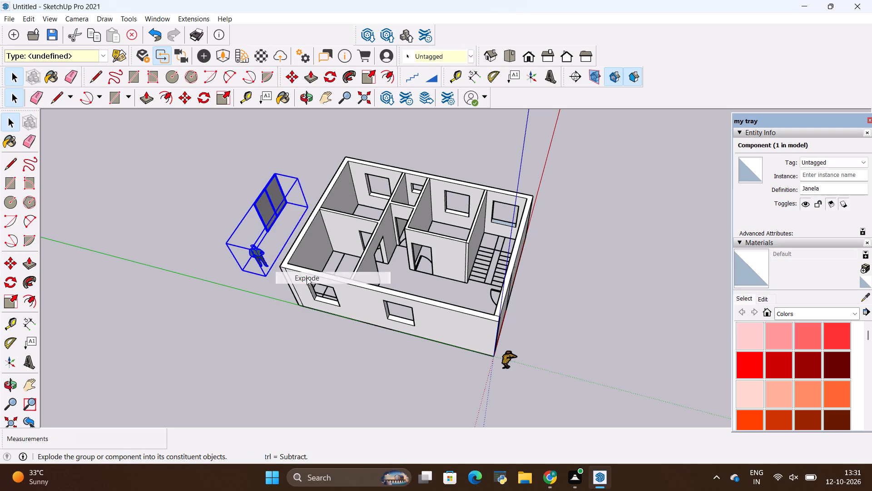
pyautogui.click(208, 231)
# Erase the human figure that came with the Janela window model.
pyautogui.click(257, 249)
pyautogui.rightClick(258, 249)
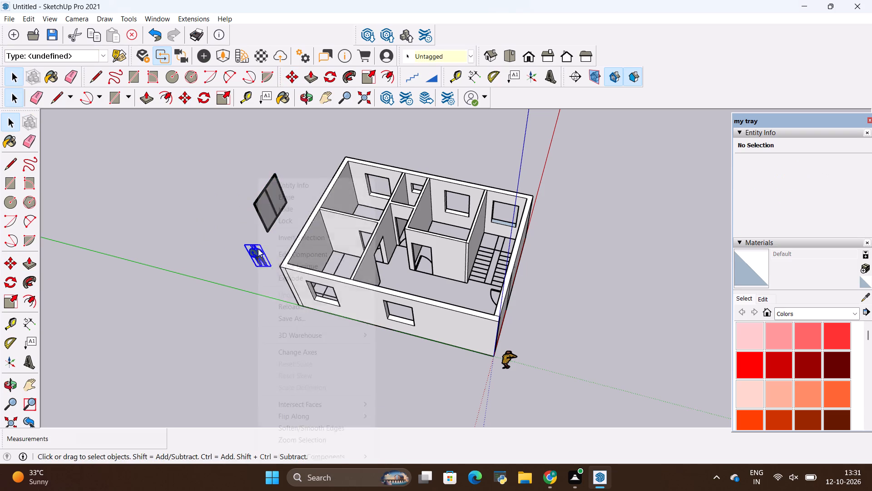
pyautogui.click(306, 200)
# Select all the loose window geometry beside the house and make it a group.
pyautogui.click(273, 198)
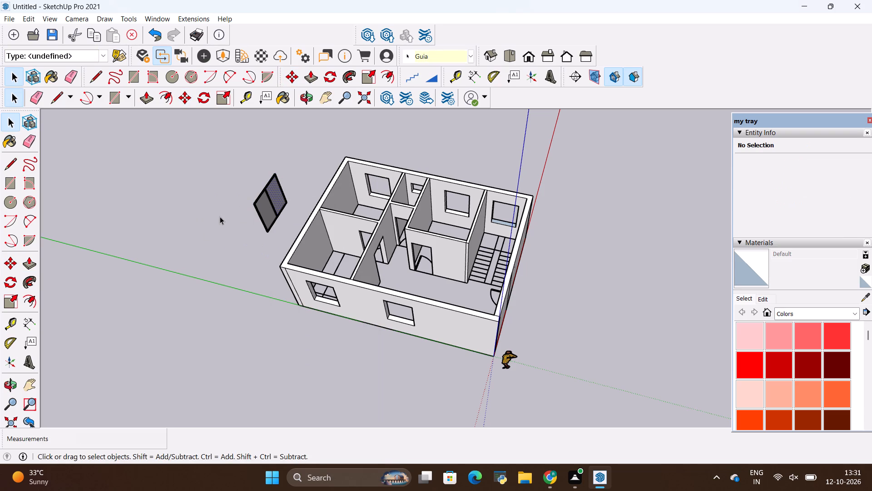
pyautogui.click(220, 216)
pyautogui.moveTo(232, 144); pyautogui.dragTo(294, 235)
pyautogui.rightClick(278, 210)
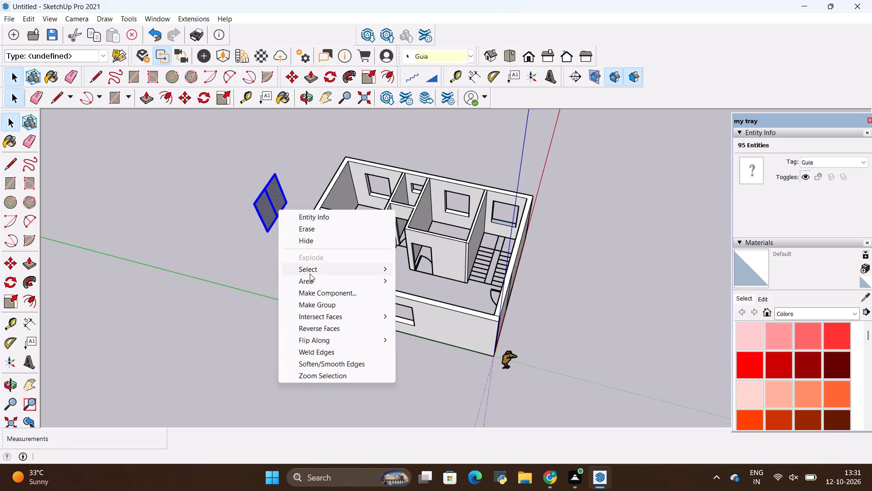
pyautogui.click(309, 306)
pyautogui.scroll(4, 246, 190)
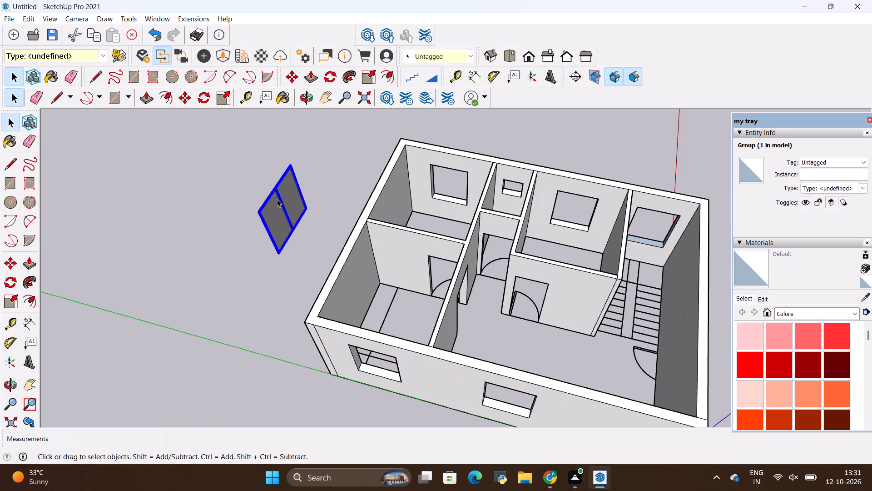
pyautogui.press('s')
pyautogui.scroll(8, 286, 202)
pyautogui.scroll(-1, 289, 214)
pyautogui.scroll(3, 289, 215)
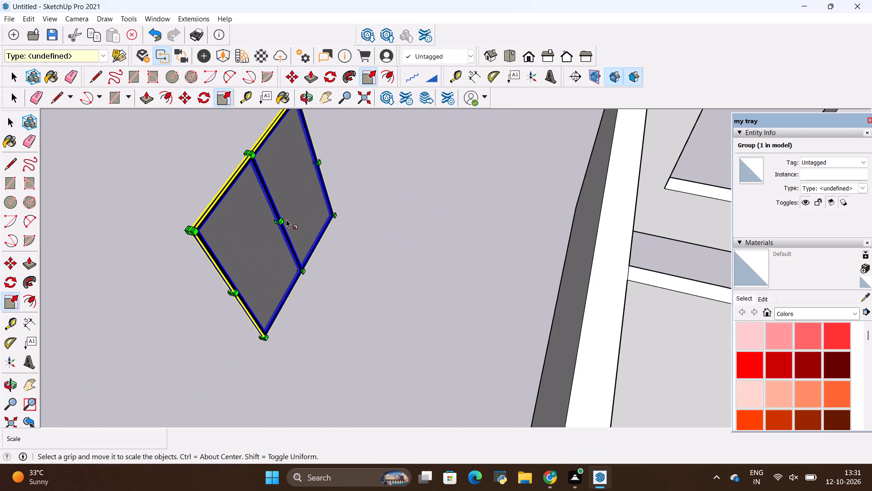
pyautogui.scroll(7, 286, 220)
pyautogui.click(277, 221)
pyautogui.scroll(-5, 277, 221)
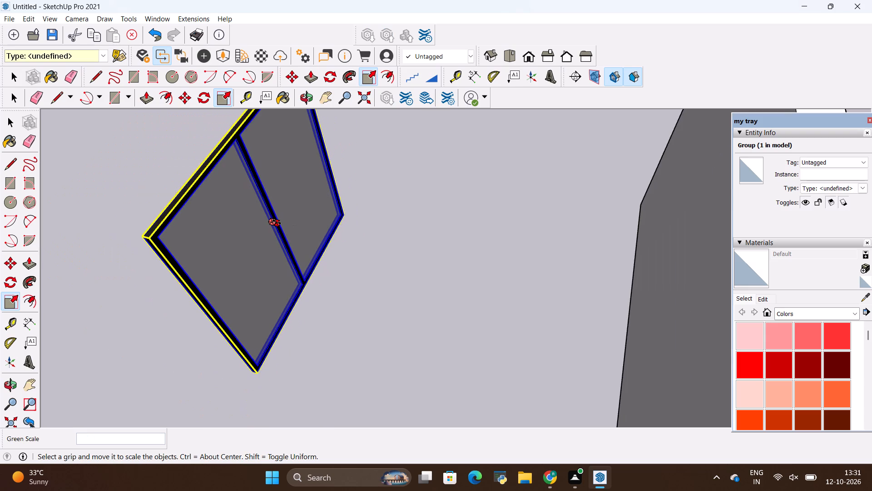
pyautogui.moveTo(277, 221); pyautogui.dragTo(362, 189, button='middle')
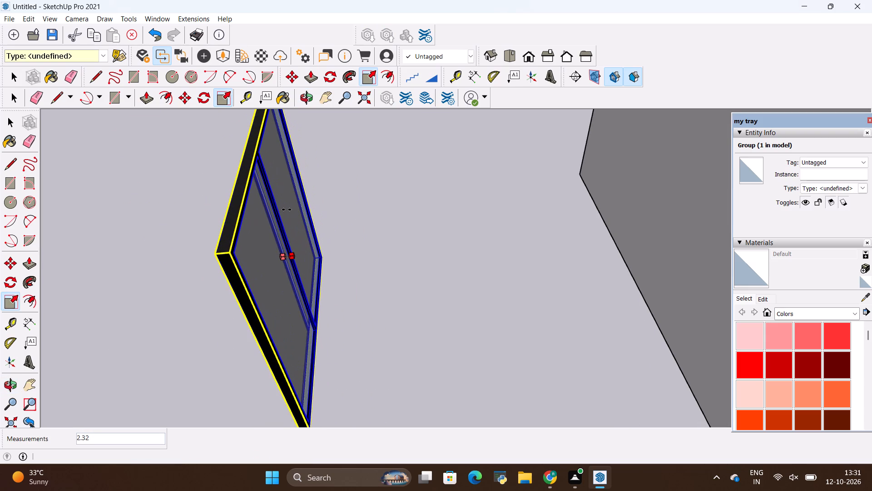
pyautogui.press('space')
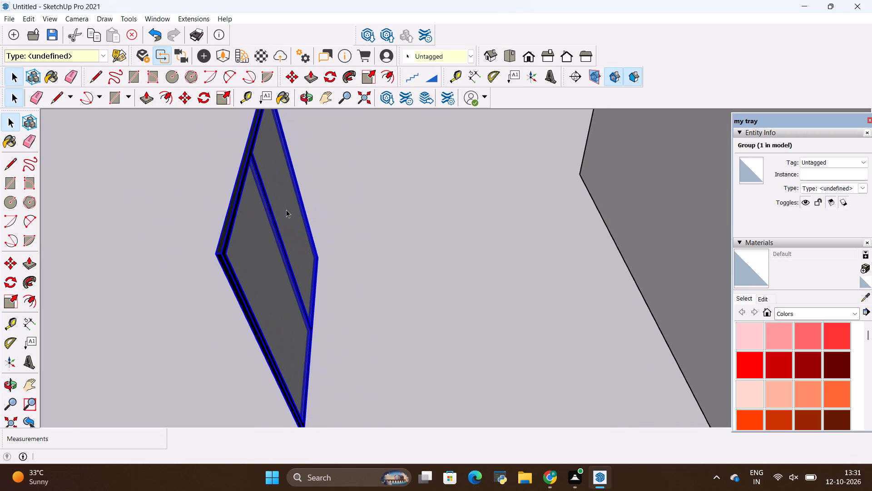
# Scale the window group's thickness along the green axis by about 2.65.
pyautogui.click(282, 228)
pyautogui.press('s')
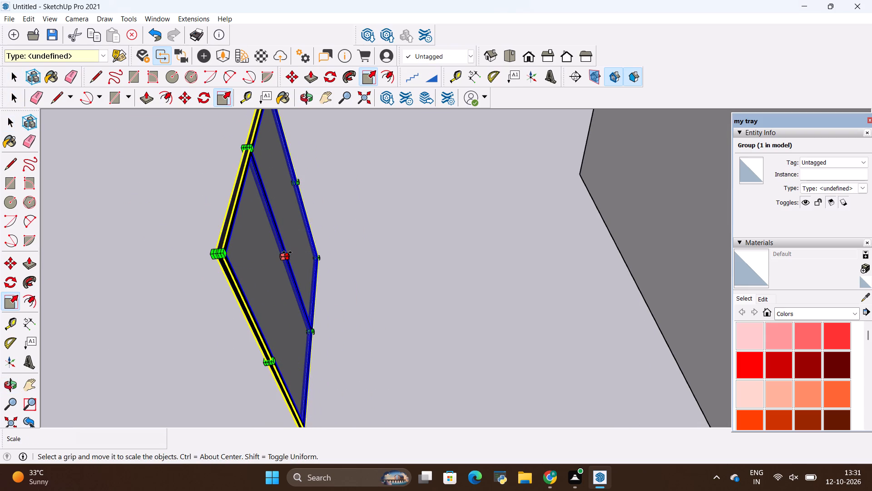
pyautogui.click(287, 252)
pyautogui.click(292, 252)
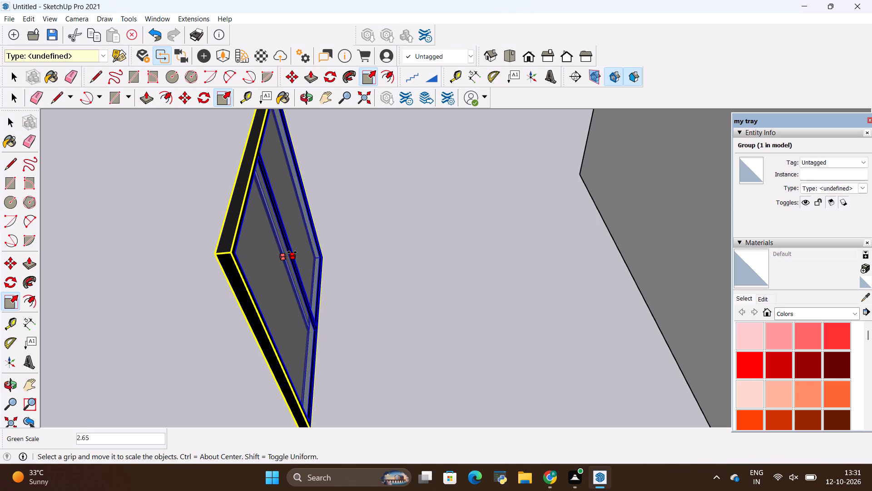
pyautogui.click(206, 222)
# Scale the window group down in width and height from its upper corner, along the red and blue axes.
pyautogui.scroll(-9, 400, 236)
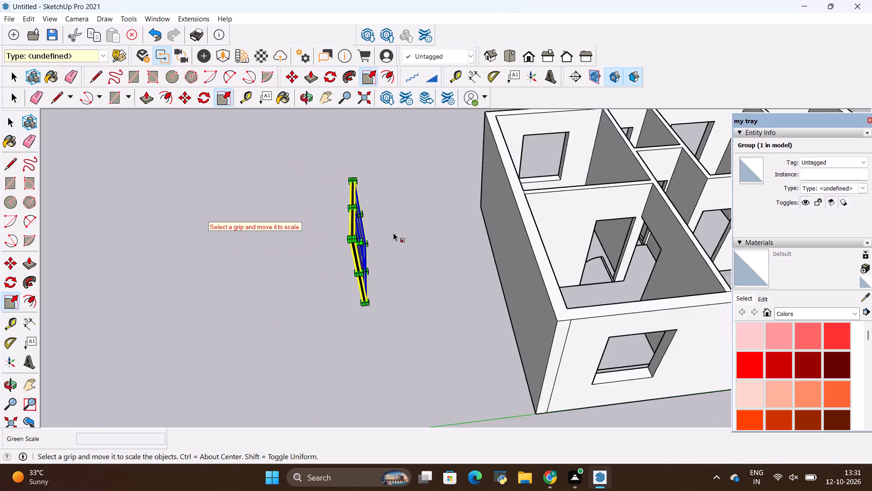
pyautogui.scroll(-2, 393, 233)
pyautogui.moveTo(393, 239); pyautogui.dragTo(244, 230, button='middle')
pyautogui.scroll(5, 351, 210)
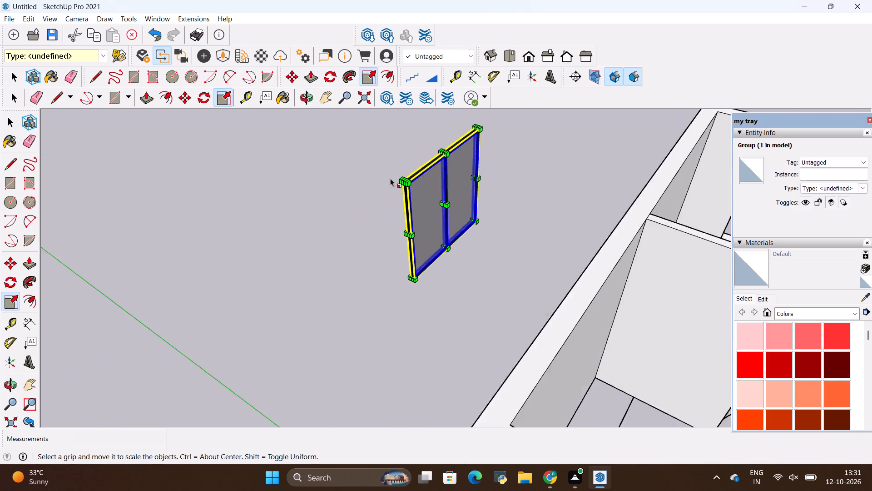
pyautogui.scroll(3, 390, 178)
pyautogui.press('s')
pyautogui.scroll(8, 423, 185)
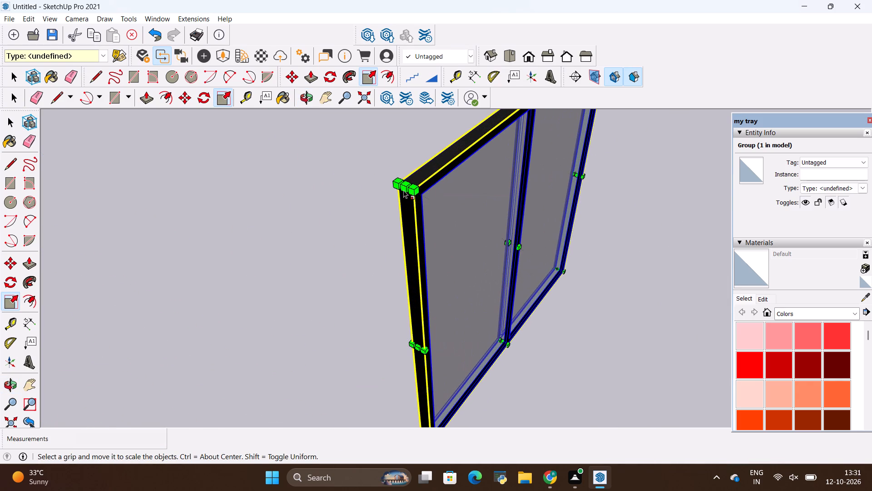
pyautogui.click(402, 188)
pyautogui.click(521, 256)
pyautogui.scroll(-6, 410, 225)
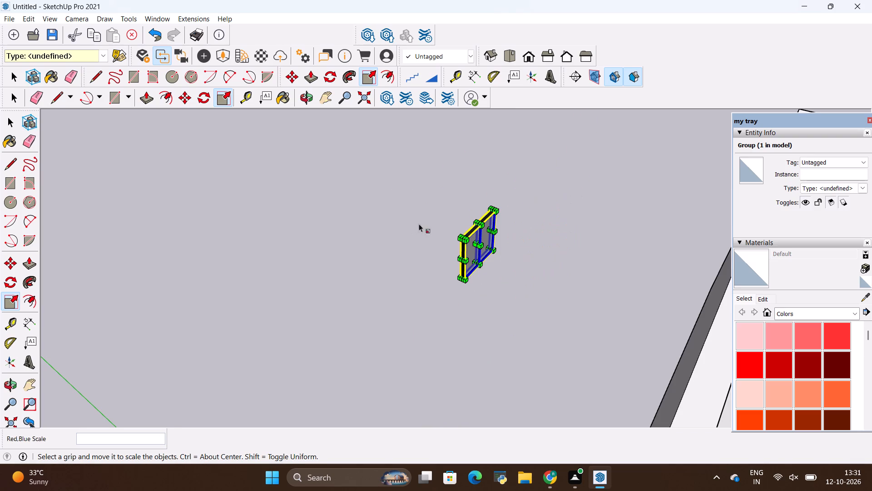
pyautogui.click(411, 267)
pyautogui.press('space')
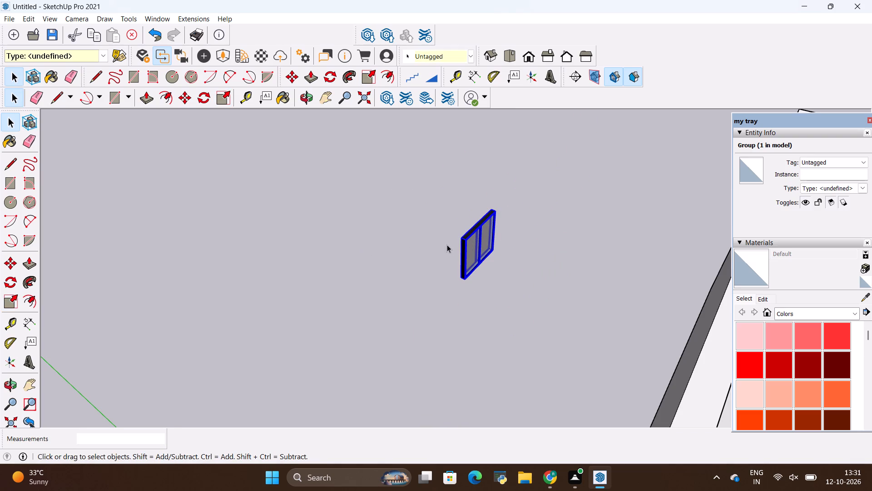
# Move the window group about 26' 10 11/16" away from the house, towards the green axis.
pyautogui.press('m')
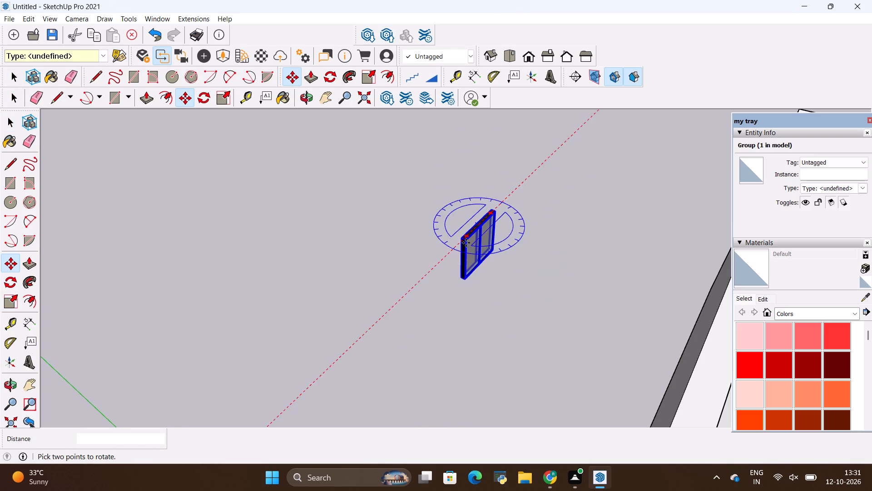
pyautogui.click(466, 283)
pyautogui.scroll(-13, 300, 250)
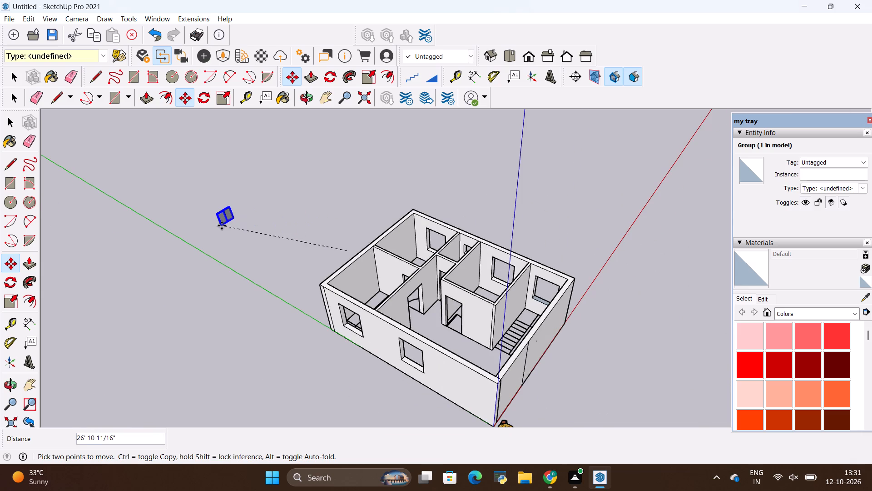
pyautogui.click(222, 225)
# Rotate the window group 90 degrees on the ground plane so it runs parallel to the green-axis wall.
pyautogui.click(327, 77)
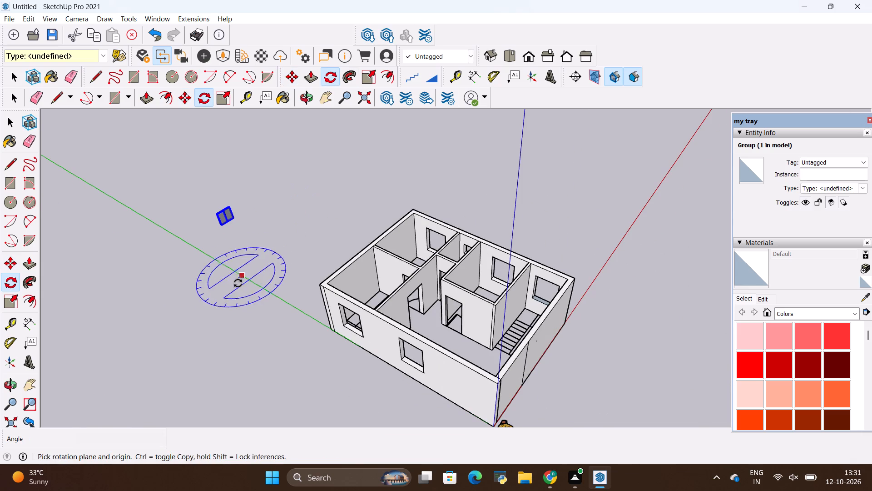
pyautogui.click(210, 246)
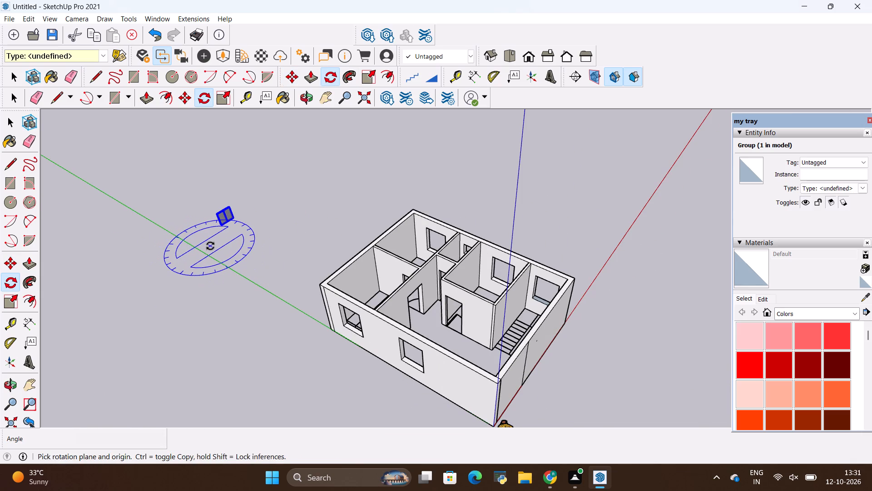
pyautogui.click(262, 214)
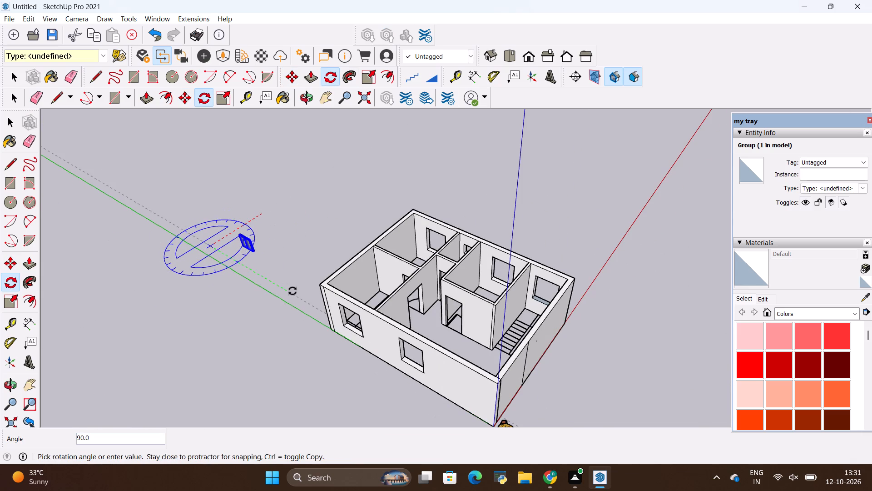
pyautogui.click(292, 291)
pyautogui.press('space')
pyautogui.click(247, 245)
# Move the window group about 44' 1" into the green-axis wall's window opening nearest the origin, placing it at the sill's lower corner.
pyautogui.scroll(6, 224, 233)
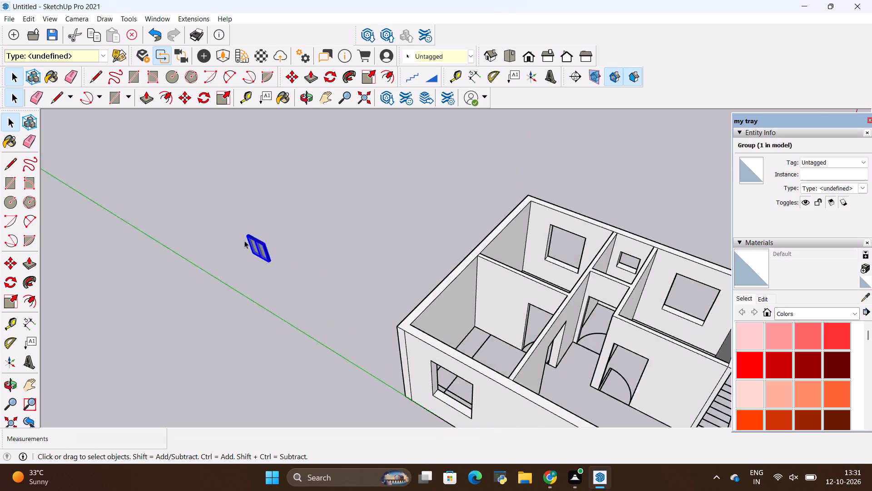
pyautogui.scroll(5, 244, 240)
pyautogui.scroll(-6, 268, 253)
pyautogui.moveTo(254, 281); pyautogui.dragTo(341, 250, button='middle')
pyautogui.press('m')
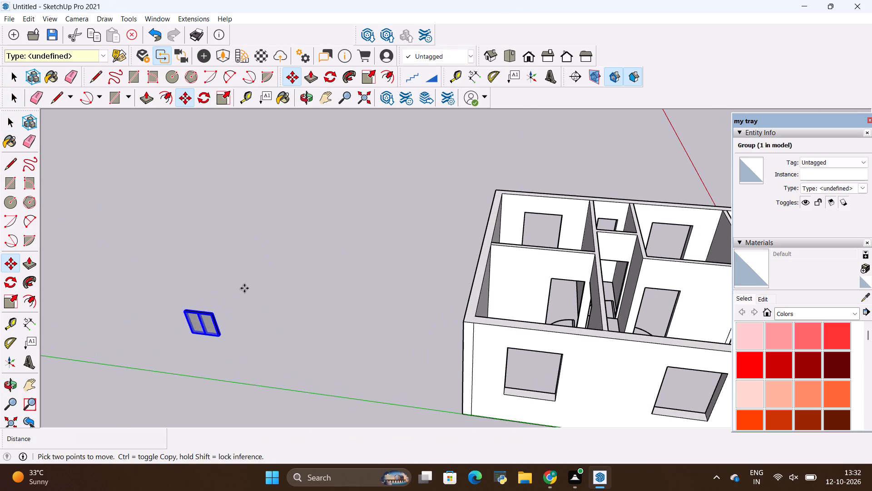
pyautogui.click(219, 342)
pyautogui.scroll(-12, 280, 281)
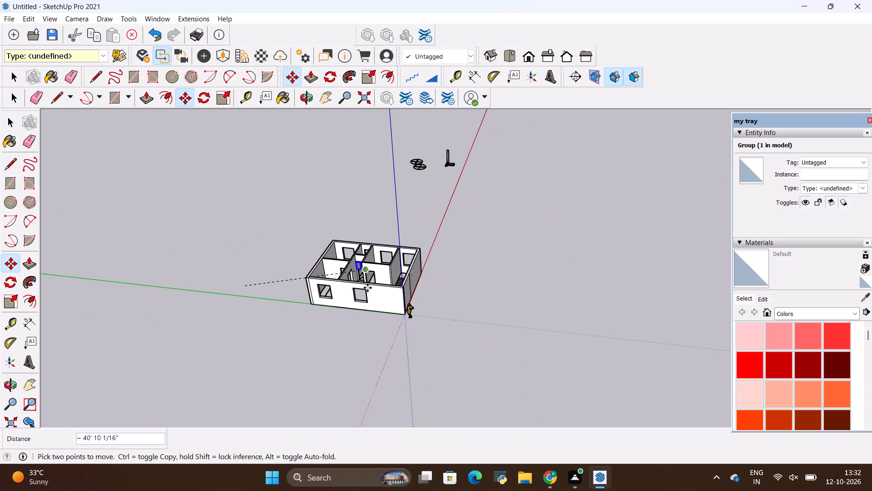
pyautogui.scroll(20, 360, 331)
pyautogui.scroll(5, 360, 331)
pyautogui.moveTo(401, 348); pyautogui.dragTo(619, 389, button='middle')
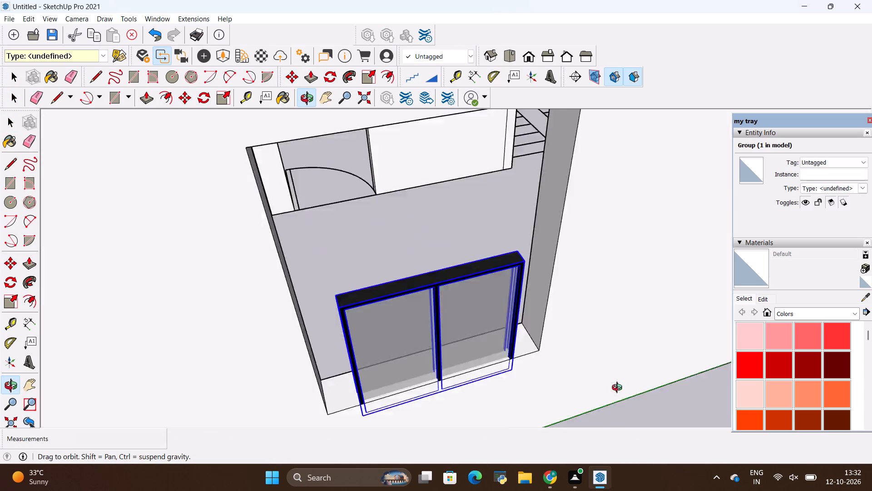
pyautogui.moveTo(619, 389); pyautogui.dragTo(496, 368, button='middle')
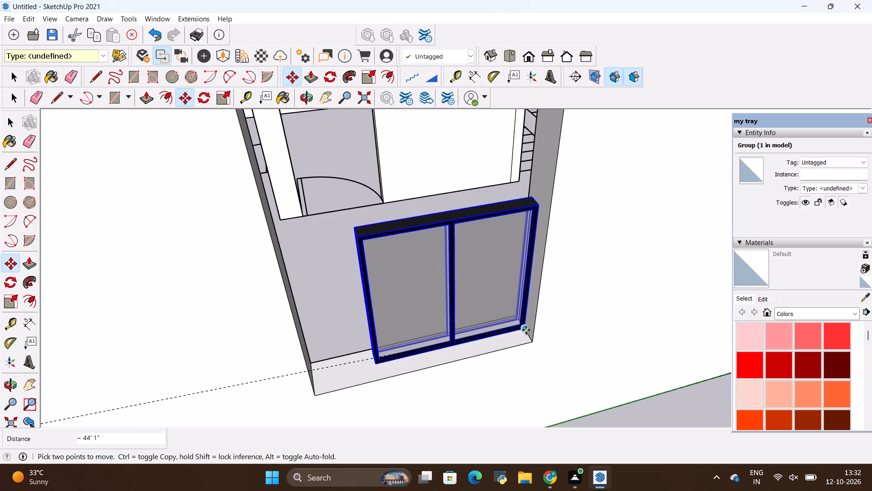
pyautogui.click(525, 329)
# Scale the window group from its upper corner by about 1.38 and 1.81 to fill the opening's width and height.
pyautogui.scroll(2, 367, 219)
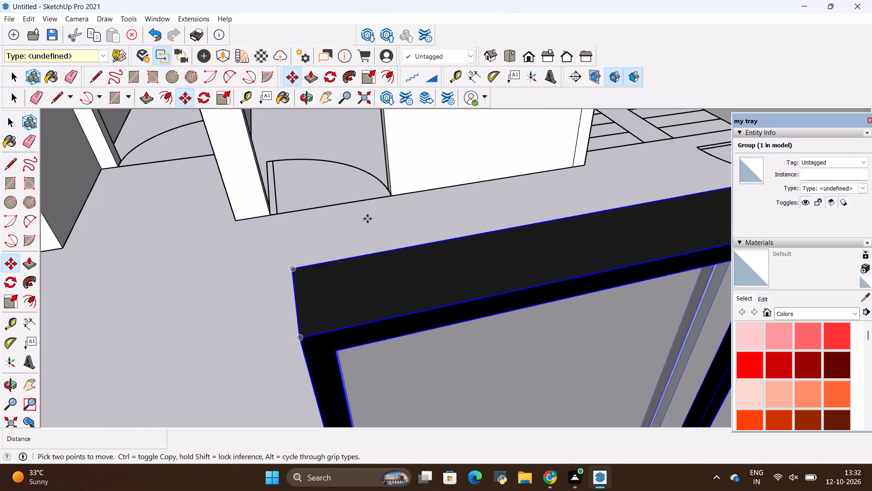
pyautogui.scroll(3, 367, 219)
pyautogui.scroll(-3, 379, 266)
pyautogui.press('s')
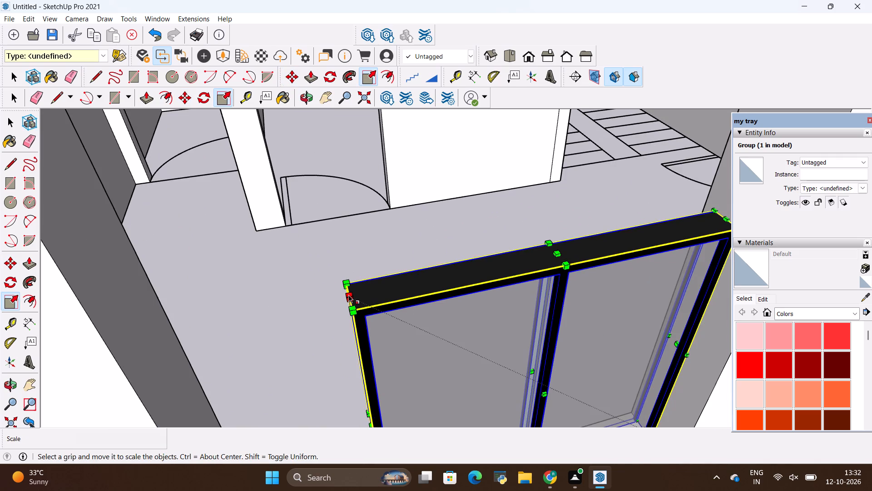
pyautogui.click(348, 295)
pyautogui.scroll(-11, 356, 286)
pyautogui.moveTo(382, 307); pyautogui.dragTo(312, 215, button='middle')
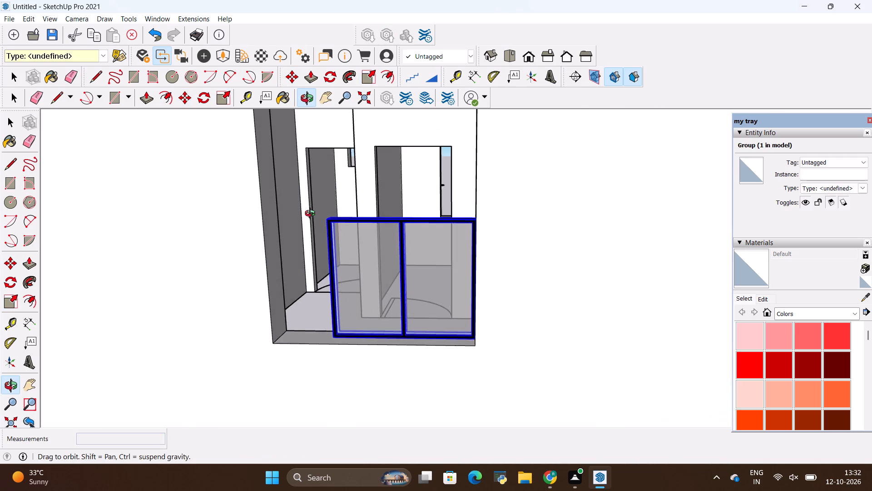
pyautogui.moveTo(312, 215); pyautogui.dragTo(311, 214, button='middle')
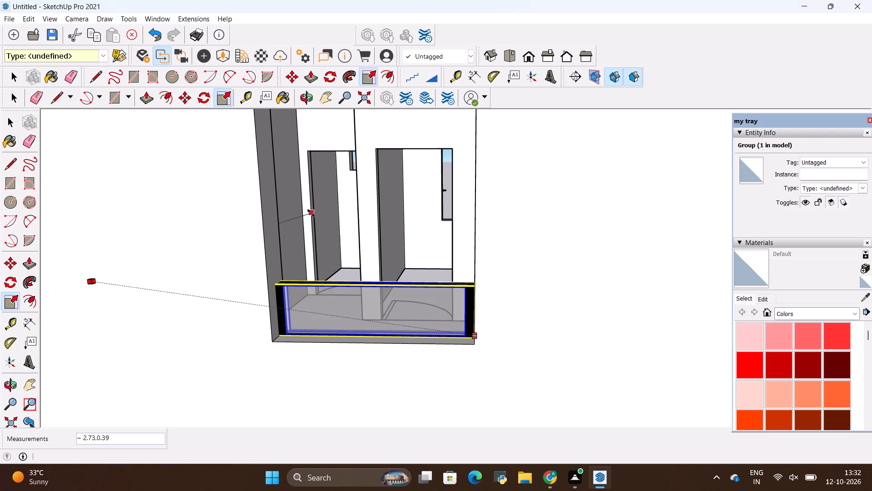
pyautogui.keyDown('shift'); pyautogui.moveTo(311, 213); pyautogui.dragTo(294, 184, button='middle'); pyautogui.keyUp('shift')
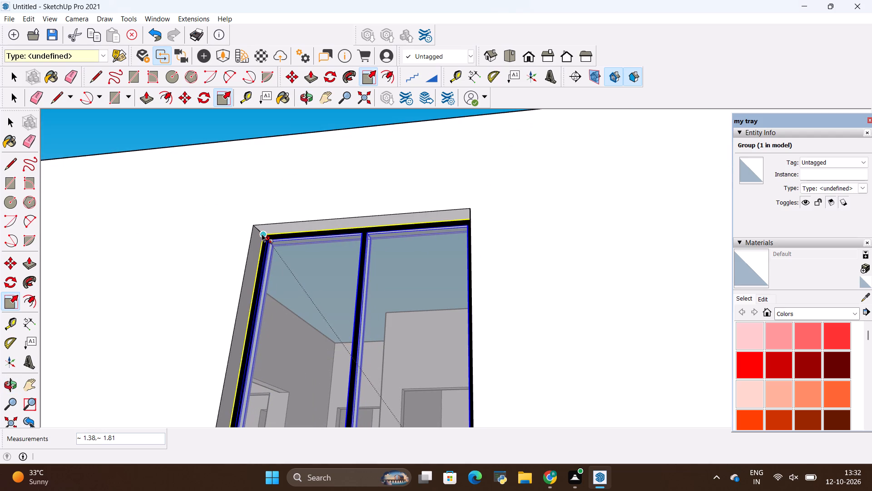
pyautogui.click(262, 234)
pyautogui.scroll(-10, 277, 194)
pyautogui.moveTo(234, 215); pyautogui.dragTo(323, 316, button='middle')
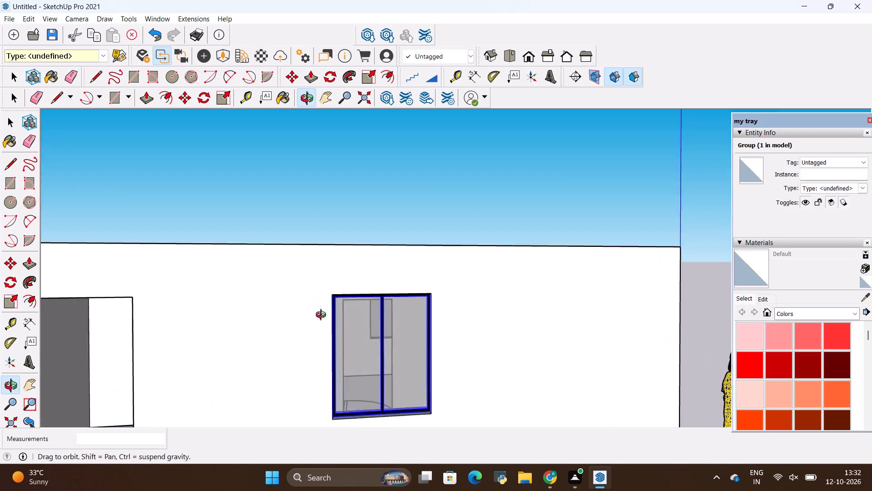
pyautogui.moveTo(323, 316); pyautogui.dragTo(364, 343, button='middle')
pyautogui.scroll(-5, 331, 247)
pyautogui.scroll(7, 407, 340)
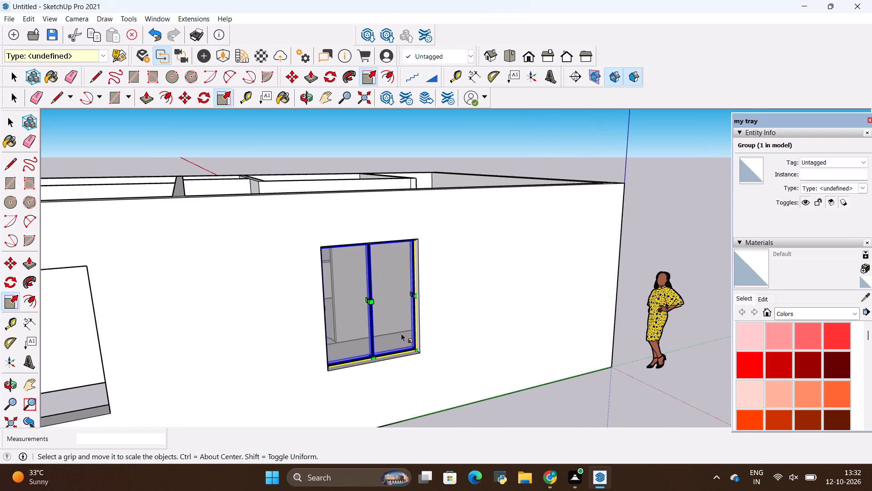
# Copy the window group about 11' 2 5/8" along the green axis into the same wall's second window opening.
pyautogui.press('space')
pyautogui.click(442, 321)
pyautogui.click(345, 318)
pyautogui.press('m')
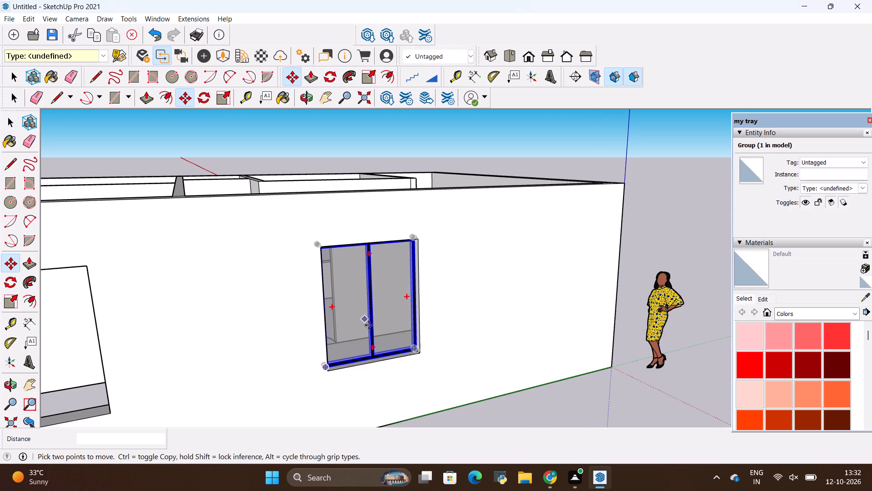
pyautogui.scroll(9, 413, 364)
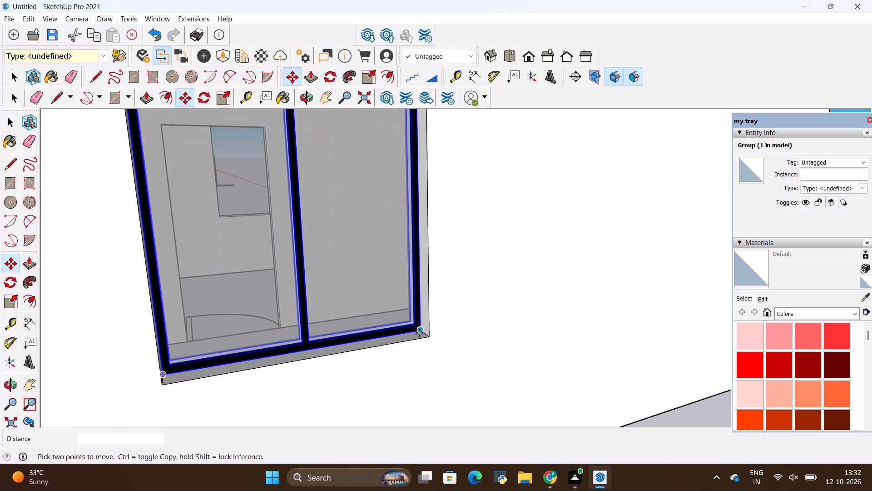
pyautogui.keyDown('ctrl'); pyautogui.click(419, 333); pyautogui.keyUp('ctrl')
pyautogui.scroll(-15, 445, 306)
pyautogui.scroll(2, 343, 350)
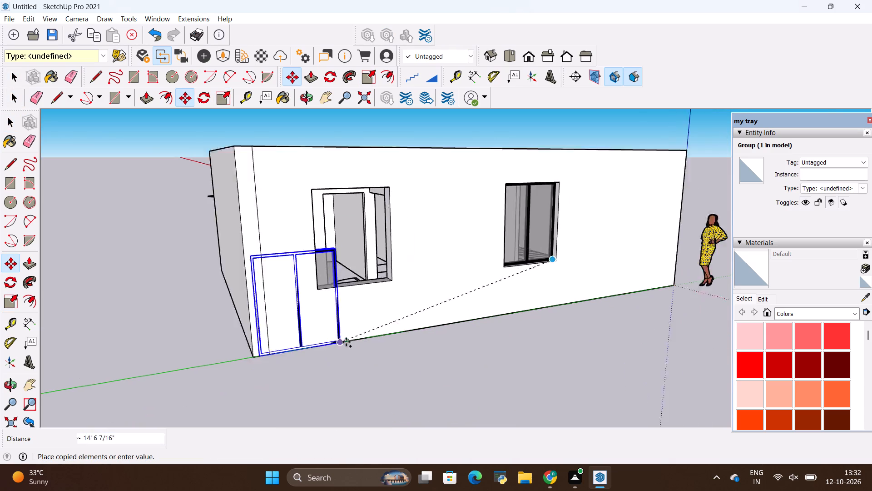
pyautogui.scroll(8, 346, 342)
pyautogui.moveTo(396, 240); pyautogui.dragTo(411, 307, button='middle')
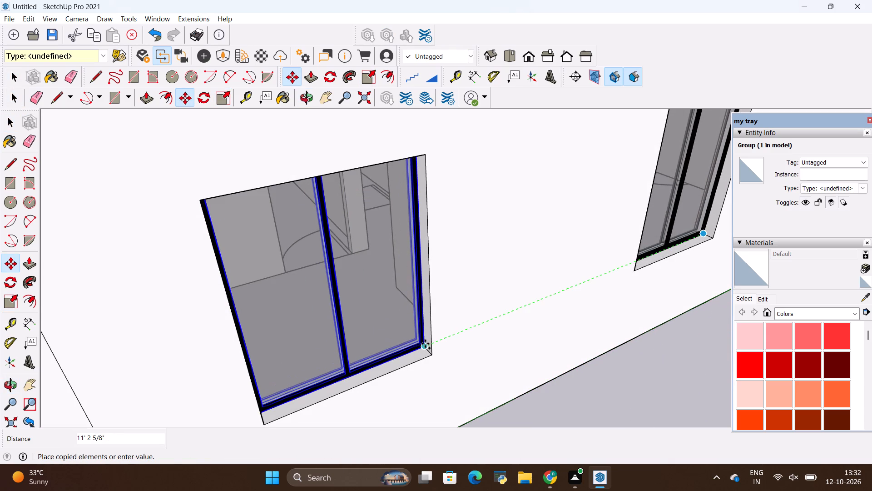
pyautogui.click(424, 344)
# Copy that window group 21' 3" along the red axis into the corner room's opening in the opposite outer wall.
pyautogui.keyDown('ctrl'); pyautogui.moveTo(424, 349); pyautogui.dragTo(332, 353); pyautogui.keyUp('ctrl')
pyautogui.scroll(-9, 320, 333)
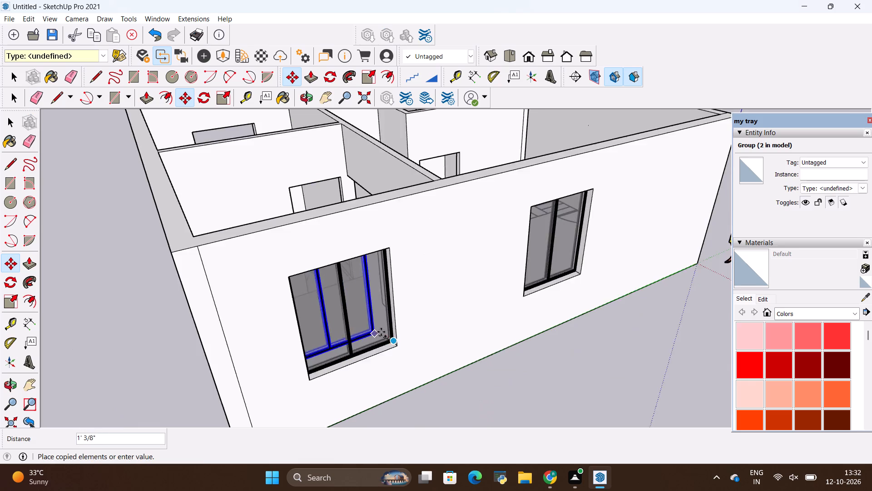
pyautogui.scroll(-5, 381, 332)
pyautogui.scroll(10, 374, 230)
pyautogui.scroll(-12, 360, 273)
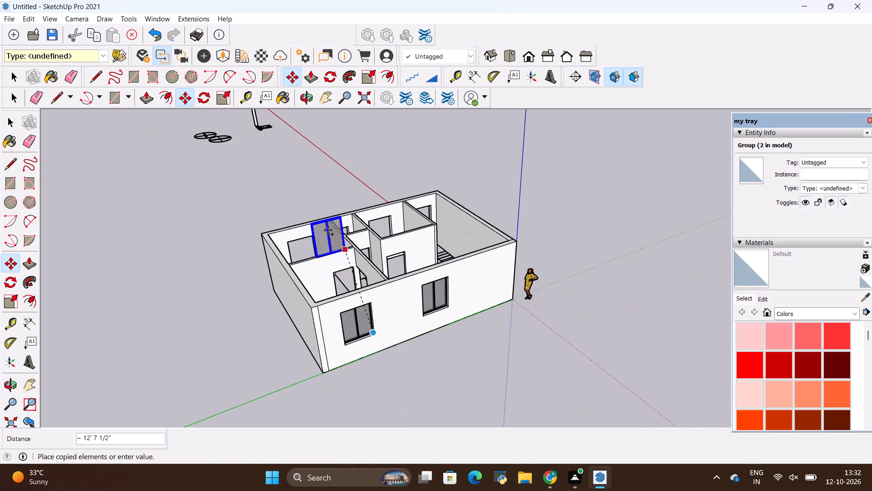
pyautogui.scroll(10, 320, 221)
pyautogui.moveTo(333, 272); pyautogui.dragTo(330, 302, button='middle')
pyautogui.scroll(7, 286, 366)
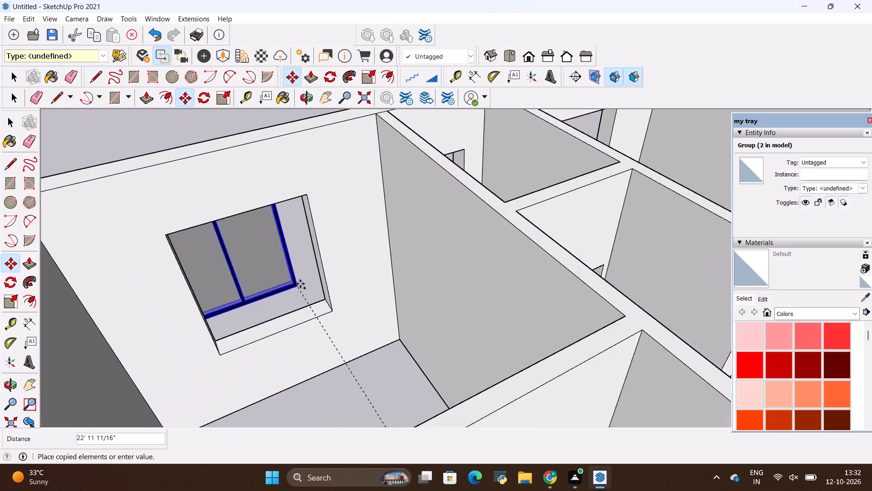
pyautogui.scroll(5, 300, 284)
pyautogui.click(345, 332)
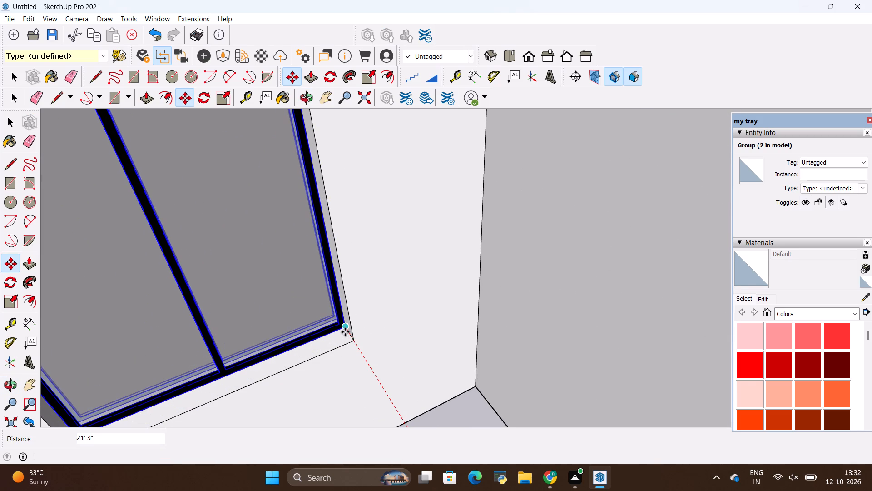
# Copy the window group 13' 2 5/8" along that wall into the next room's large window opening, beyond the small ventilator opening.
pyautogui.keyDown('ctrl'); pyautogui.moveTo(347, 332); pyautogui.dragTo(304, 364); pyautogui.keyUp('ctrl')
pyautogui.scroll(-8, 292, 371)
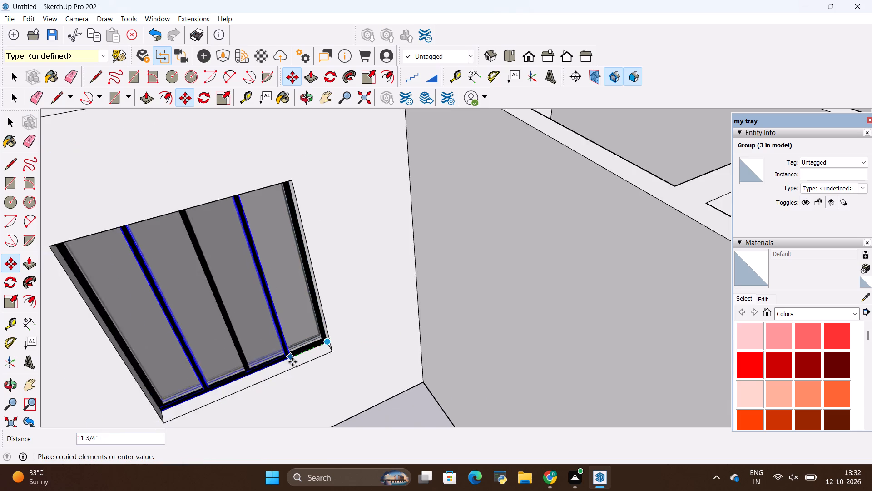
pyautogui.scroll(-11, 292, 362)
pyautogui.scroll(12, 443, 291)
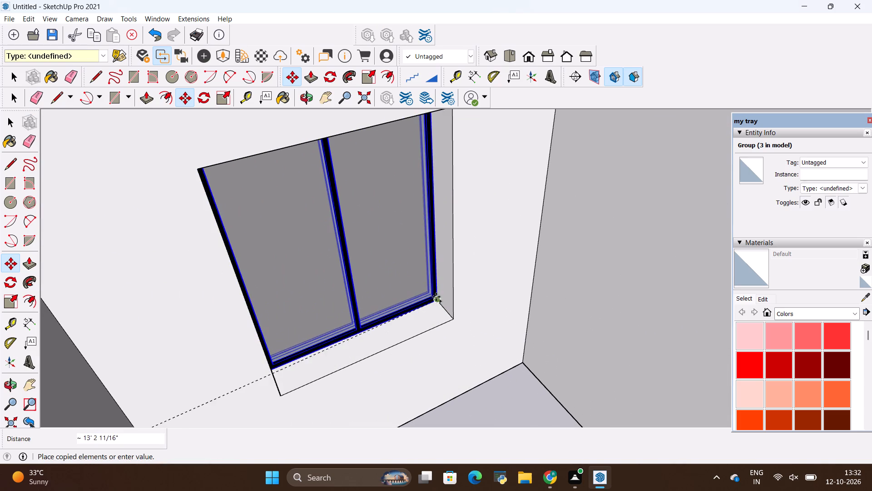
pyautogui.click(445, 309)
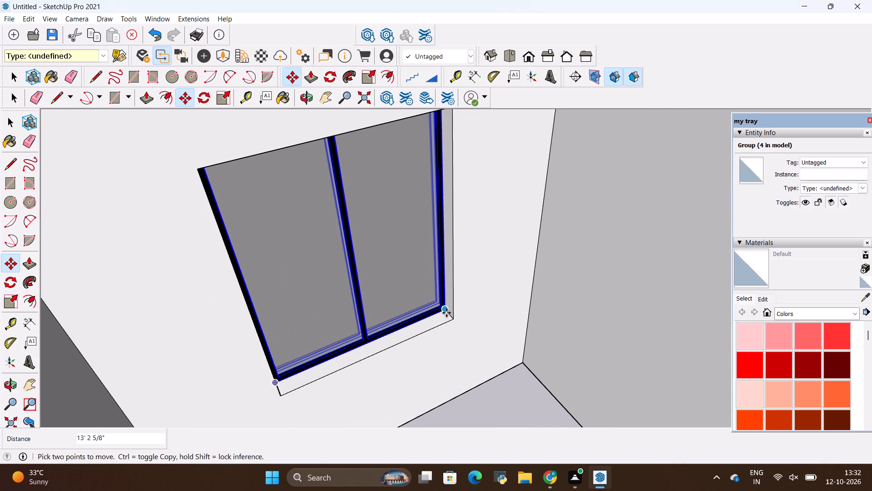
# Copy the window group about 7' 8" further along the same wall into the window opening of the staircase area.
pyautogui.keyDown('ctrl'); pyautogui.click(446, 313); pyautogui.keyUp('ctrl')
pyautogui.scroll(-17, 227, 329)
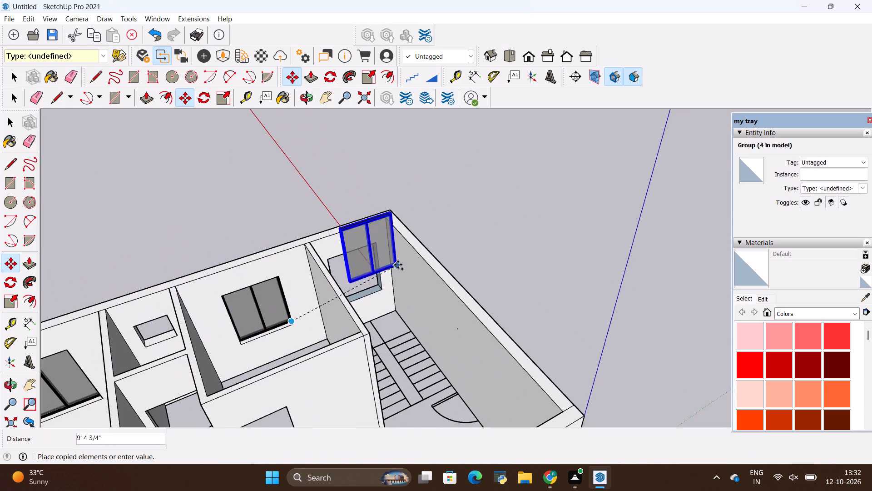
pyautogui.scroll(14, 398, 265)
pyautogui.scroll(7, 346, 333)
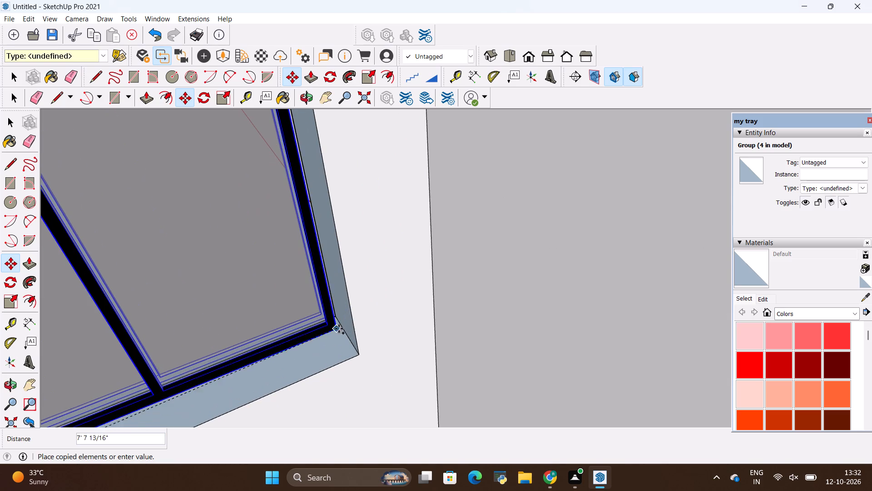
pyautogui.click(342, 330)
pyautogui.scroll(-19, 332, 327)
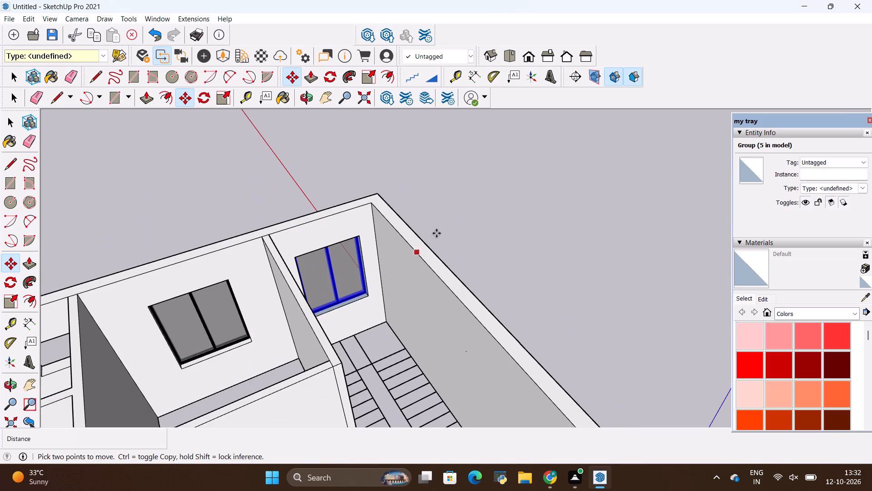
pyautogui.press('space')
pyautogui.click(480, 197)
# Import the ventilator model from the ALL 3D WAREHOUSE ITEMS folder and place it on the ground beside the house.
pyautogui.scroll(-12, 479, 199)
pyautogui.scroll(4, 411, 243)
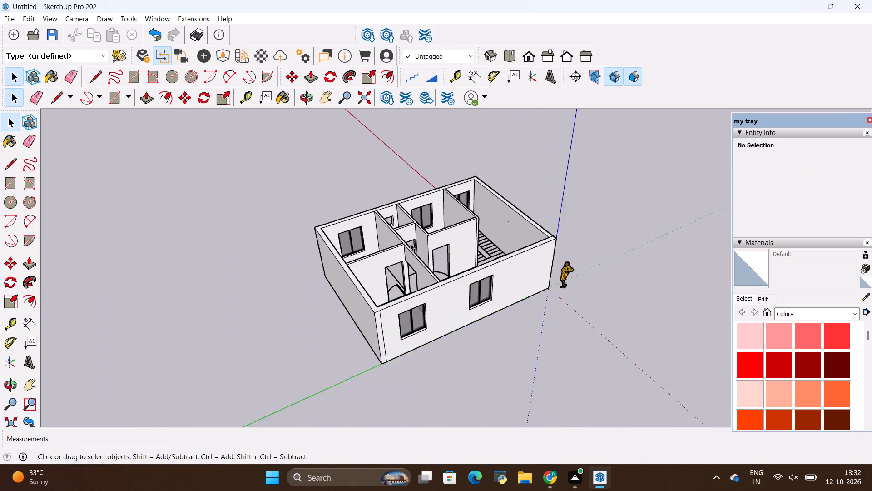
pyautogui.scroll(6, 410, 243)
pyautogui.moveTo(386, 226); pyautogui.dragTo(302, 293, button='middle')
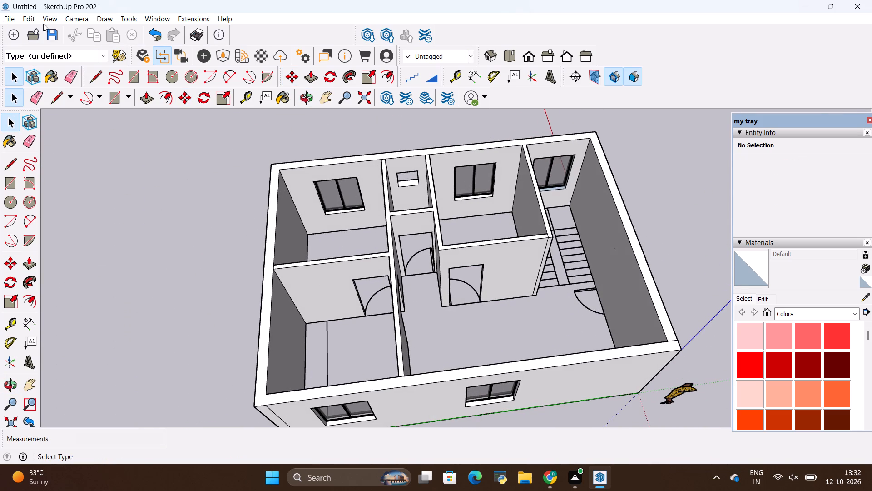
pyautogui.click(0, 20)
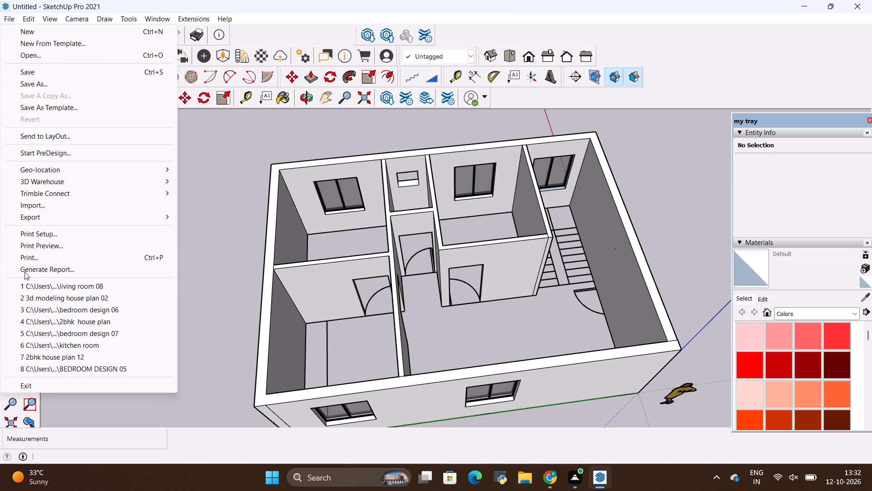
pyautogui.click(35, 208)
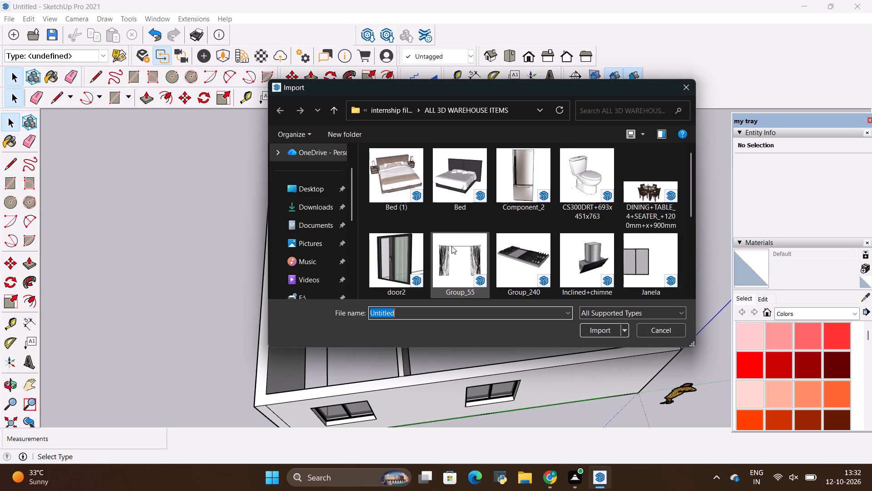
pyautogui.scroll(-3, 497, 245)
pyautogui.click(630, 242)
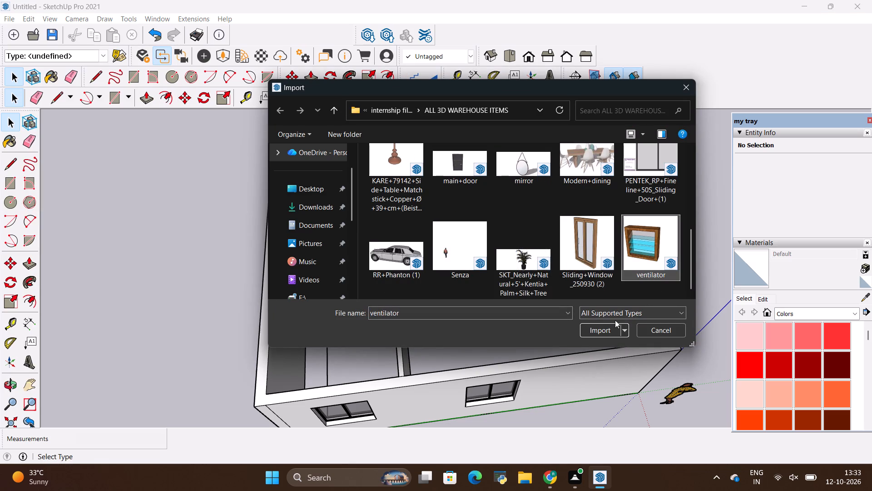
pyautogui.click(601, 335)
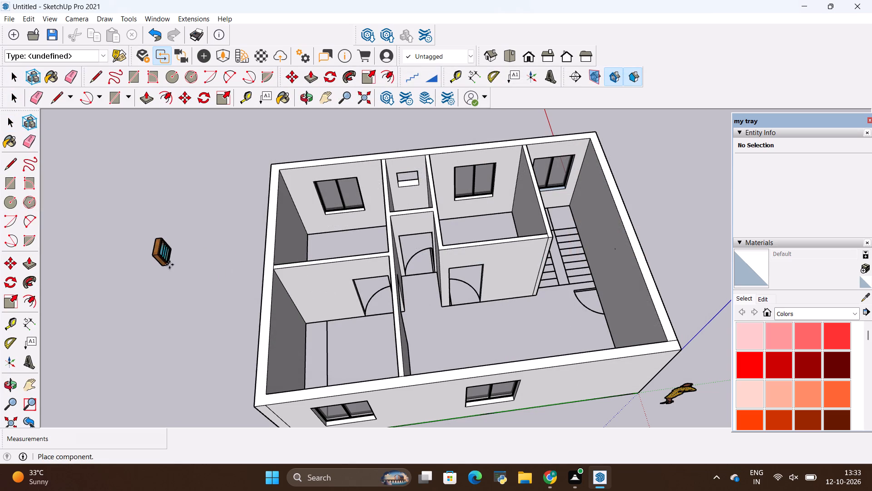
pyautogui.click(174, 261)
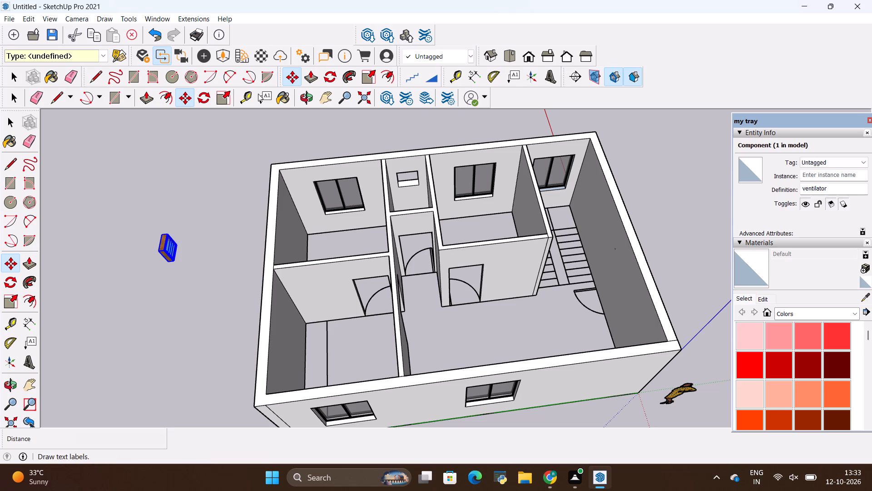
# Rotate the ventilator on the ground plane so it runs parallel to the green-axis wall.
pyautogui.click(325, 77)
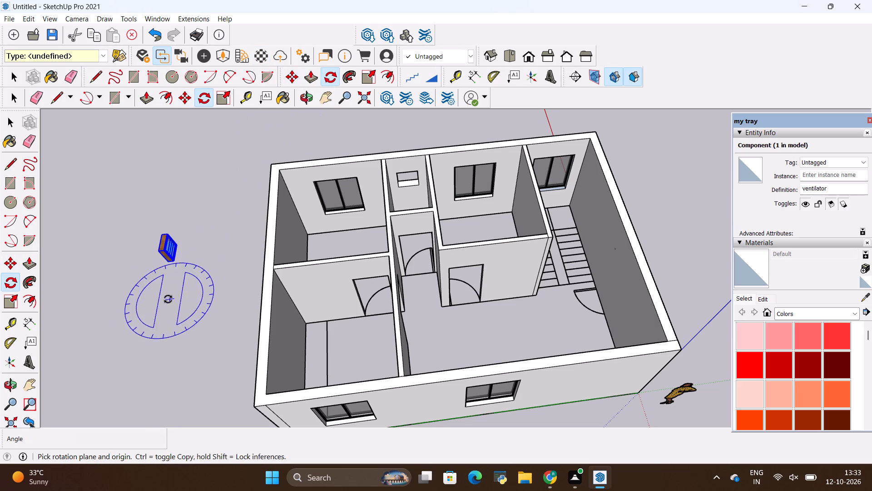
pyautogui.click(136, 279)
pyautogui.click(175, 274)
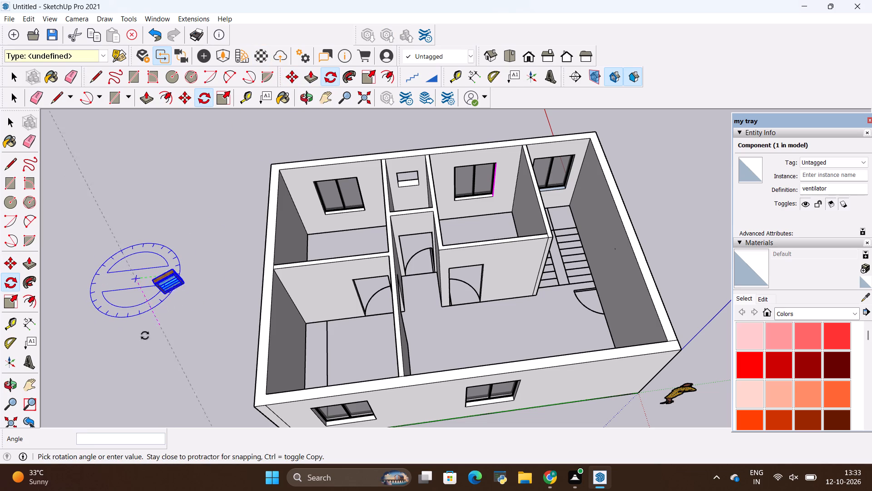
pyautogui.click(128, 341)
pyautogui.press('space')
pyautogui.click(132, 318)
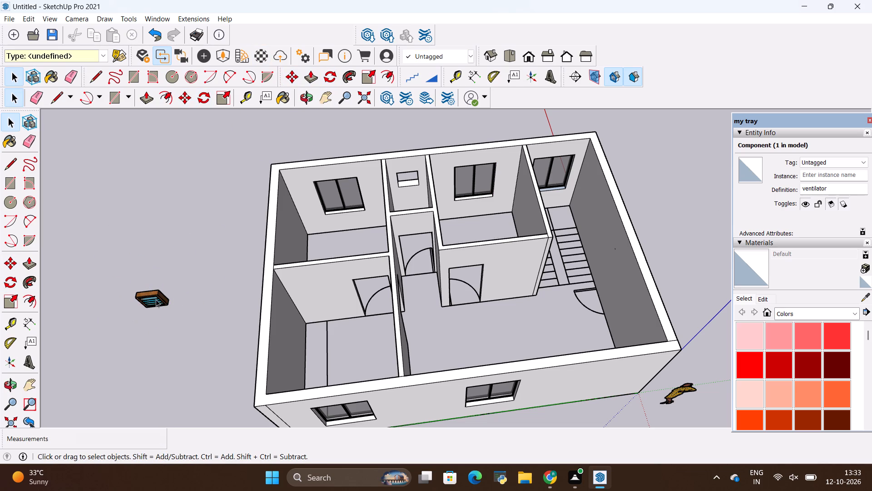
# Scale the ventilator's depth along its green direction to about 0.76.
pyautogui.click(156, 299)
pyautogui.scroll(13, 148, 306)
pyautogui.press('s')
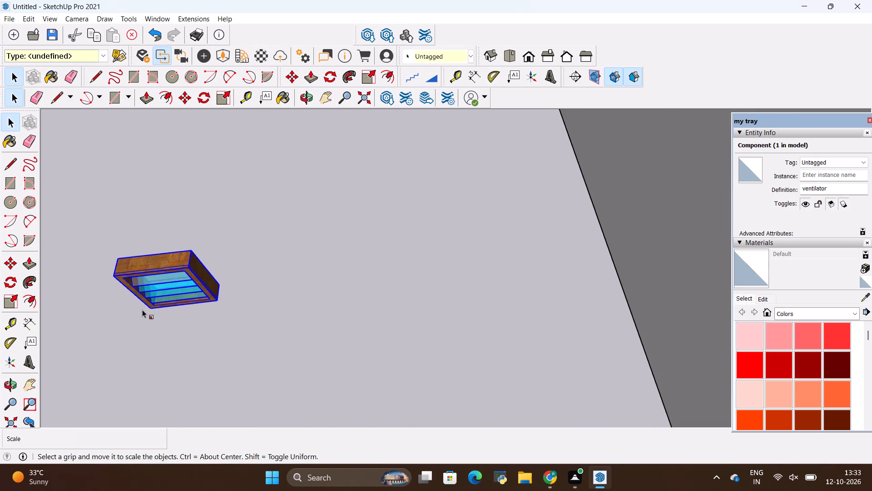
pyautogui.click(165, 288)
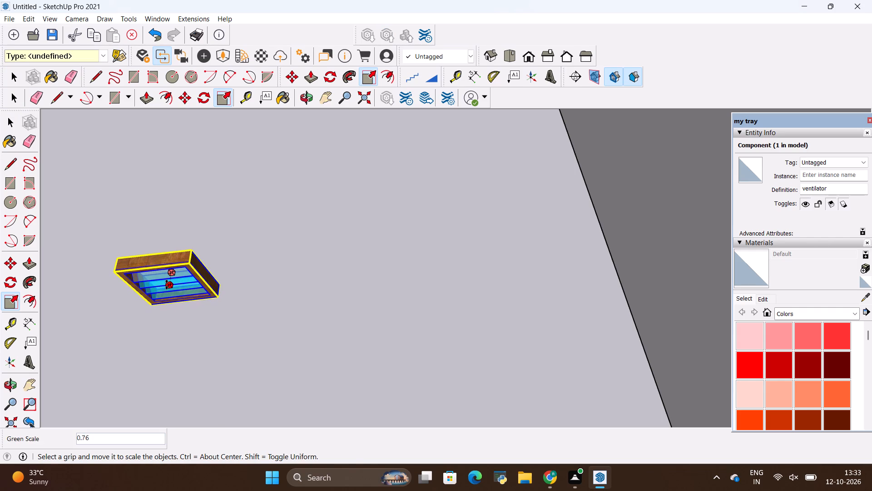
pyautogui.click(167, 283)
pyautogui.press('space')
pyautogui.click(159, 232)
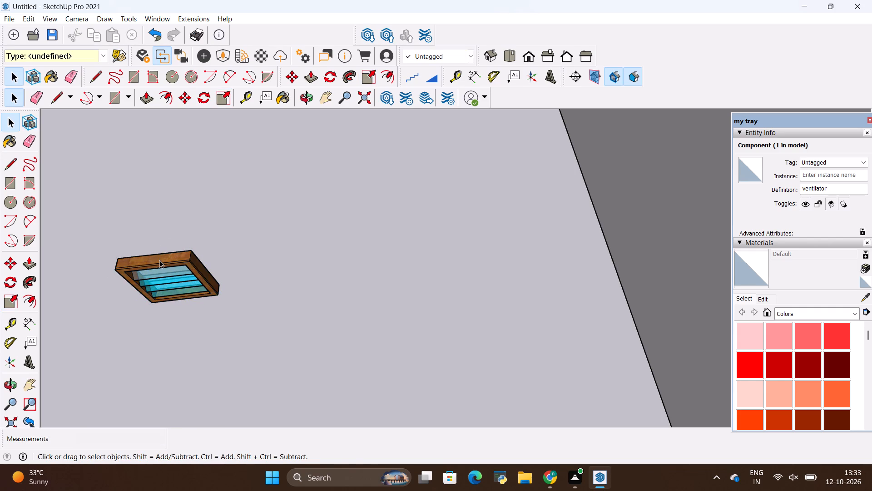
# Move the ventilator by its lower corner about 27' 2" into the small opening between the two rooms' windows, seated on the sill.
pyautogui.click(159, 260)
pyautogui.press('m')
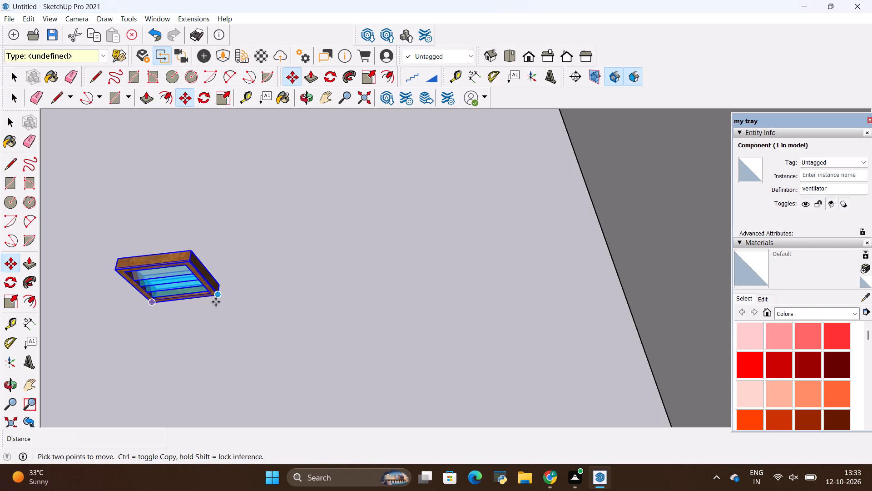
pyautogui.click(217, 298)
pyautogui.scroll(-19, 295, 336)
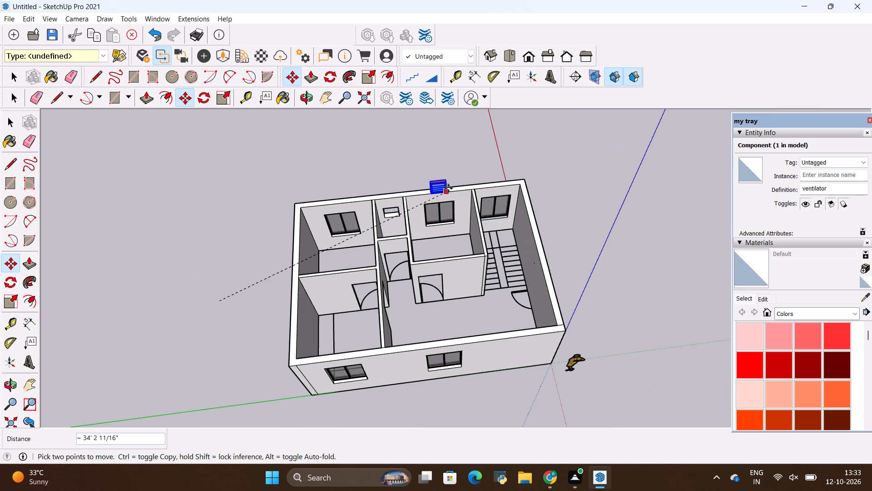
pyautogui.scroll(20, 450, 187)
pyautogui.scroll(1, 450, 187)
pyautogui.moveTo(327, 261); pyautogui.dragTo(381, 292, button='middle')
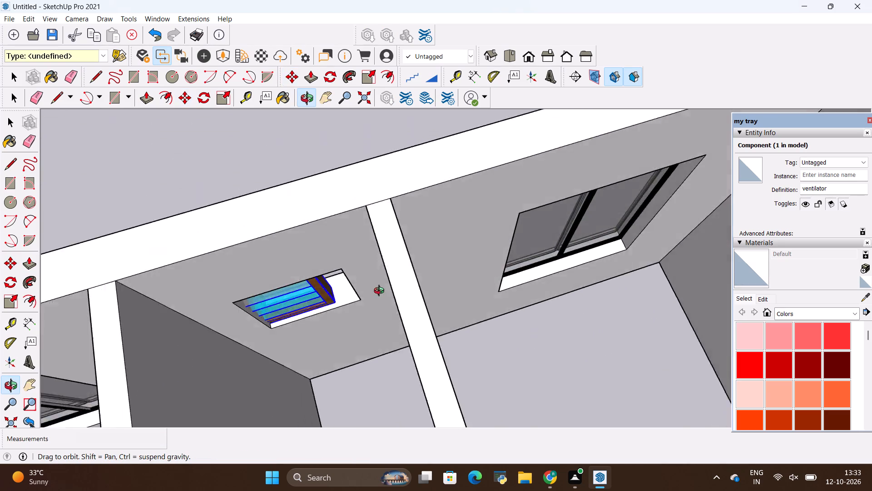
pyautogui.moveTo(381, 292); pyautogui.dragTo(398, 222, button='middle')
pyautogui.scroll(9, 354, 233)
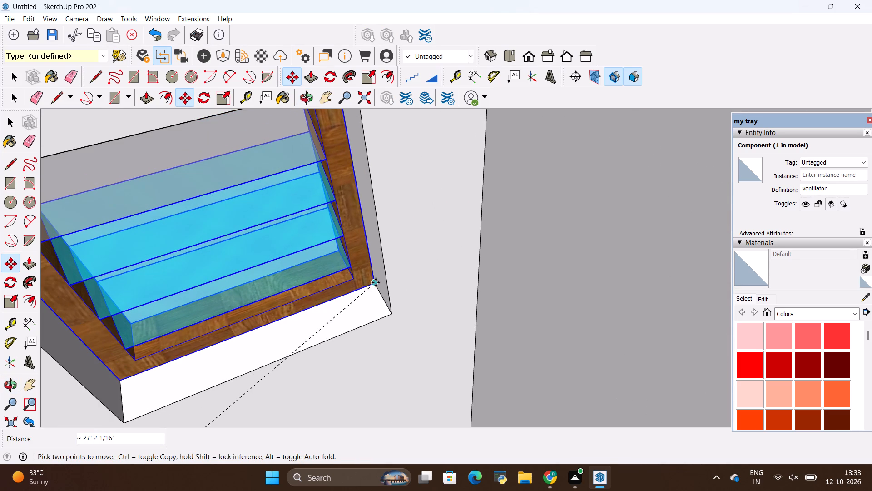
pyautogui.click(379, 290)
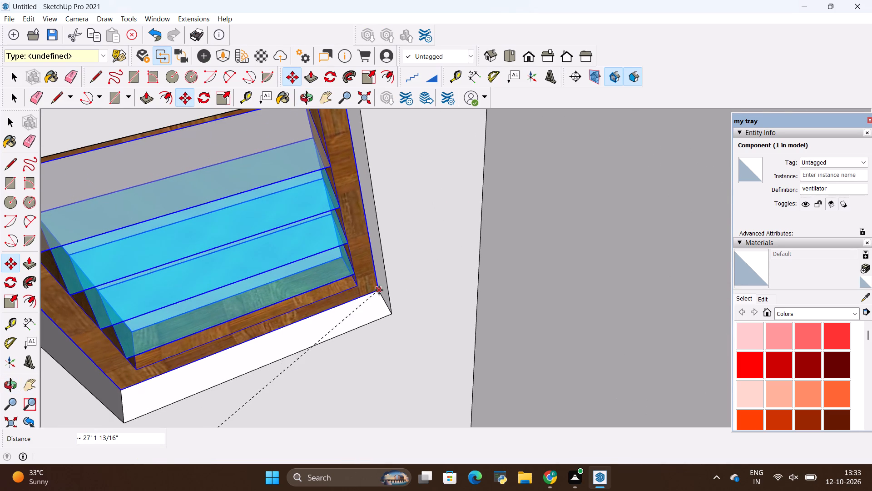
pyautogui.scroll(-19, 390, 354)
pyautogui.press('space')
pyautogui.click(337, 193)
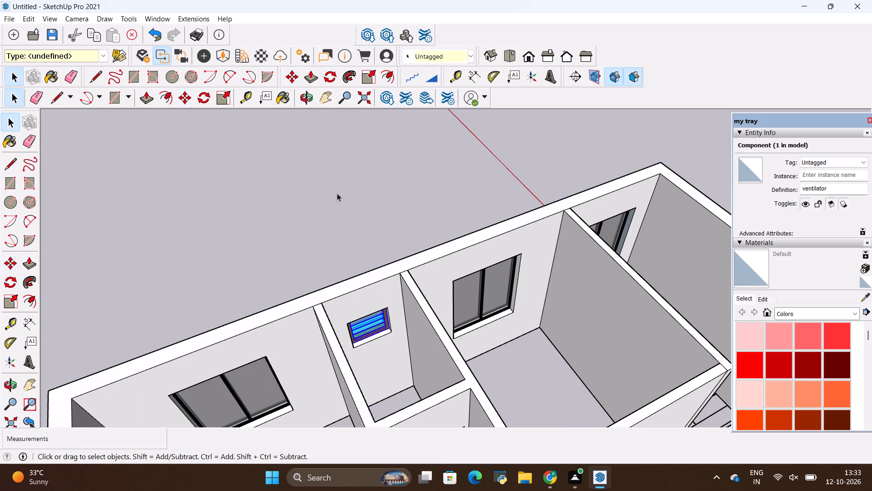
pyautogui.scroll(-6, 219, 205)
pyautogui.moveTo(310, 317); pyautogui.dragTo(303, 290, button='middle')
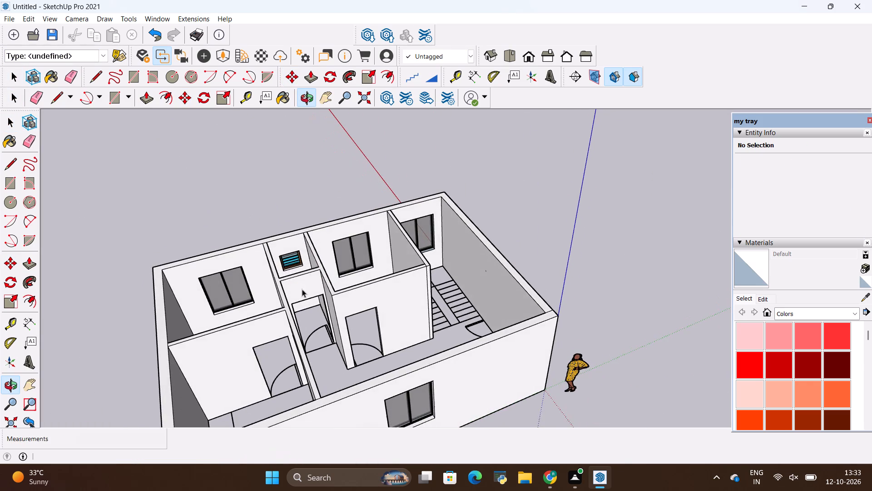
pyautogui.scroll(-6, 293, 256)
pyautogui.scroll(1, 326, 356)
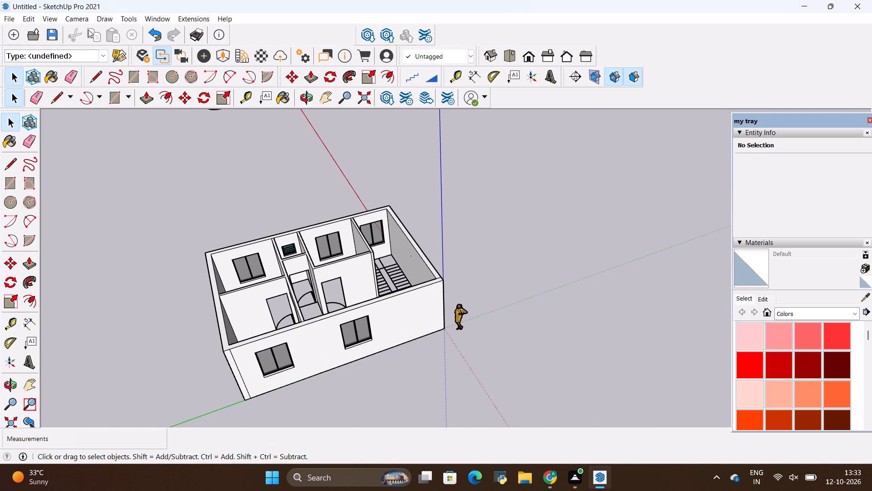
# Import the main+door model from the ALL 3D WAREHOUSE ITEMS folder and place it on the ground beside the house.
pyautogui.click(5, 20)
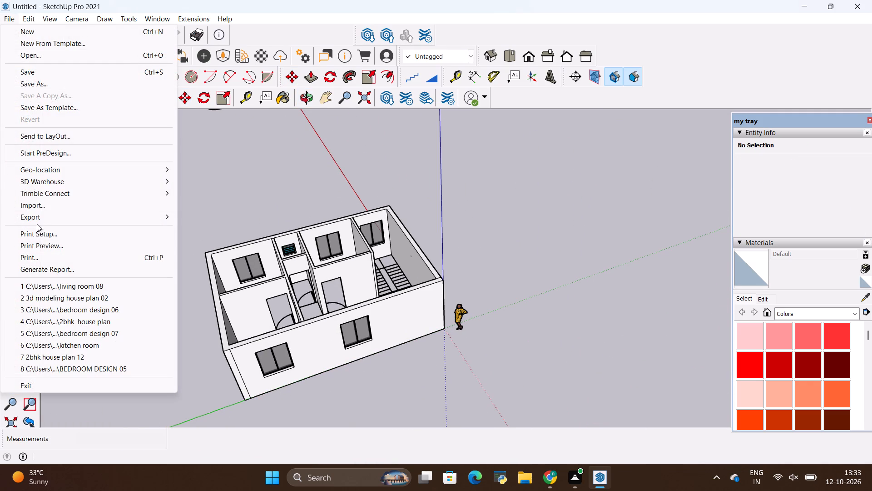
pyautogui.click(35, 205)
pyautogui.scroll(-2, 36, 217)
pyautogui.scroll(-1, 477, 261)
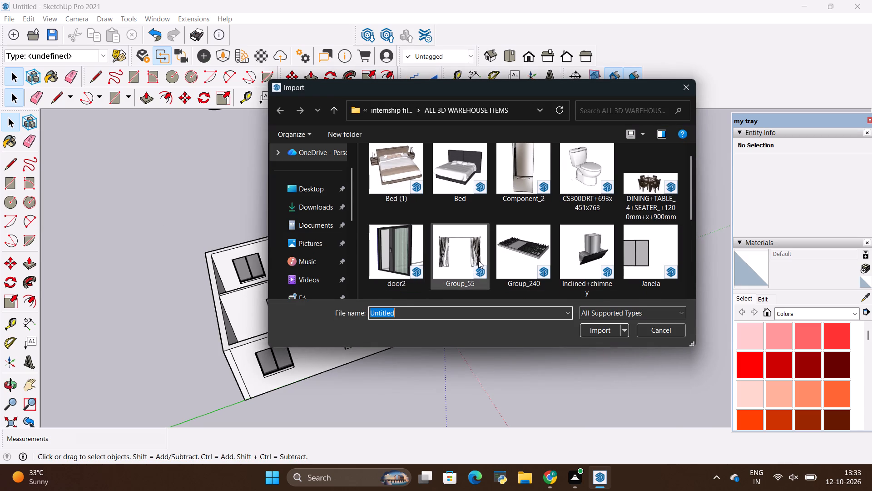
pyautogui.scroll(-2, 476, 232)
pyautogui.scroll(1, 474, 228)
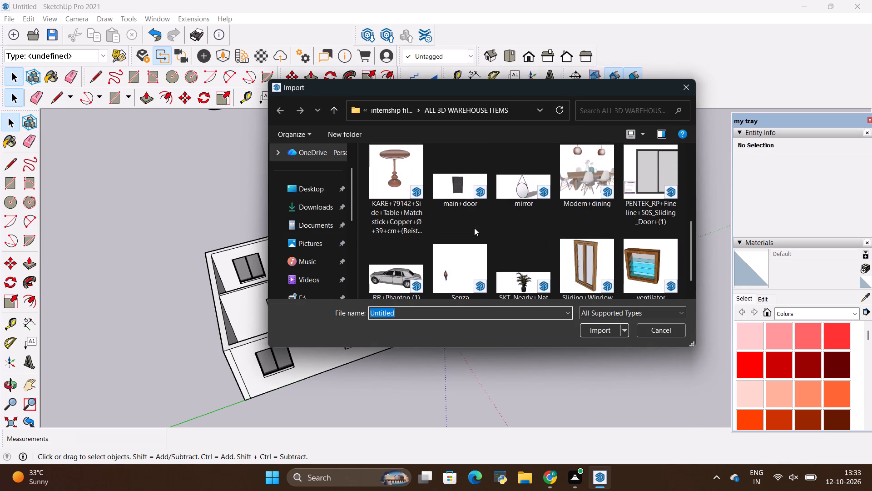
pyautogui.click(455, 189)
pyautogui.click(610, 331)
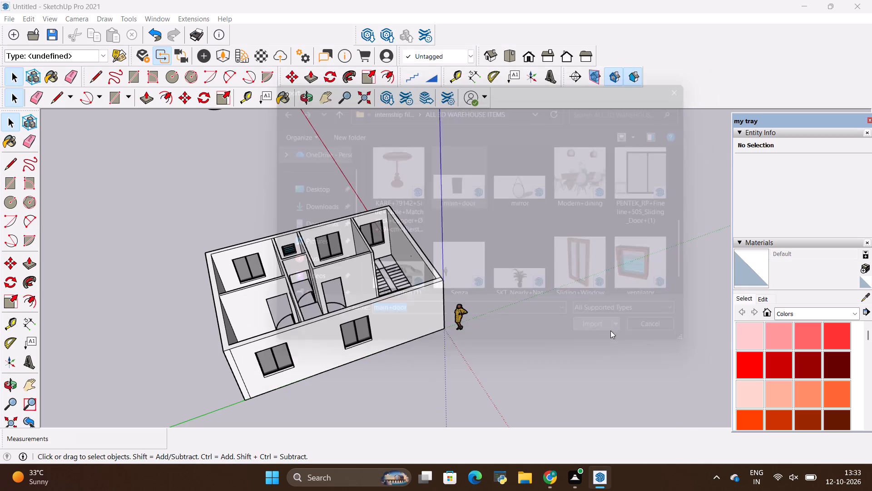
pyautogui.click(136, 311)
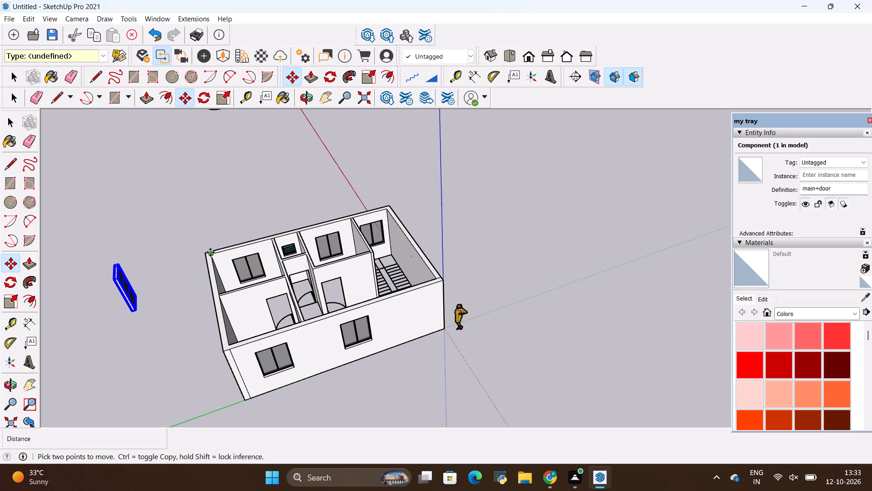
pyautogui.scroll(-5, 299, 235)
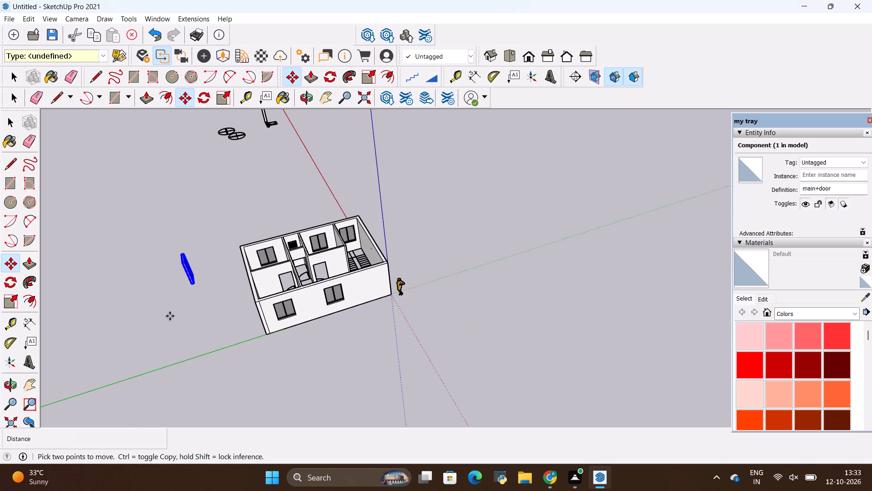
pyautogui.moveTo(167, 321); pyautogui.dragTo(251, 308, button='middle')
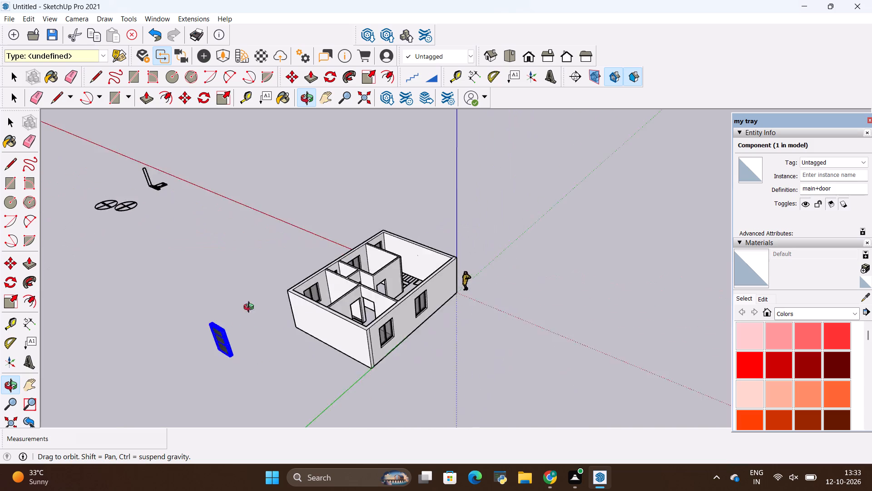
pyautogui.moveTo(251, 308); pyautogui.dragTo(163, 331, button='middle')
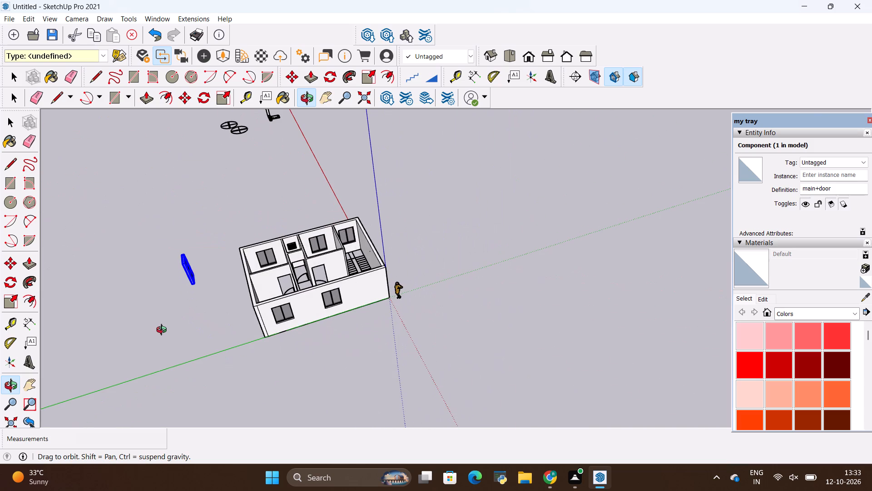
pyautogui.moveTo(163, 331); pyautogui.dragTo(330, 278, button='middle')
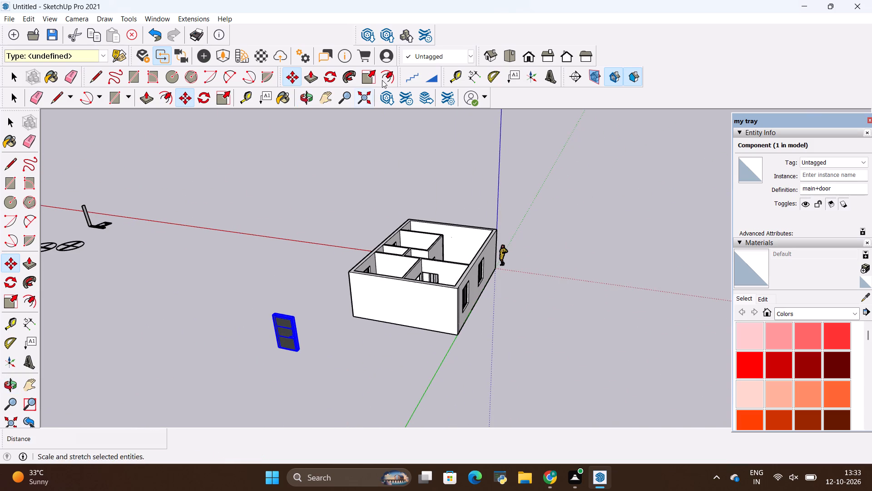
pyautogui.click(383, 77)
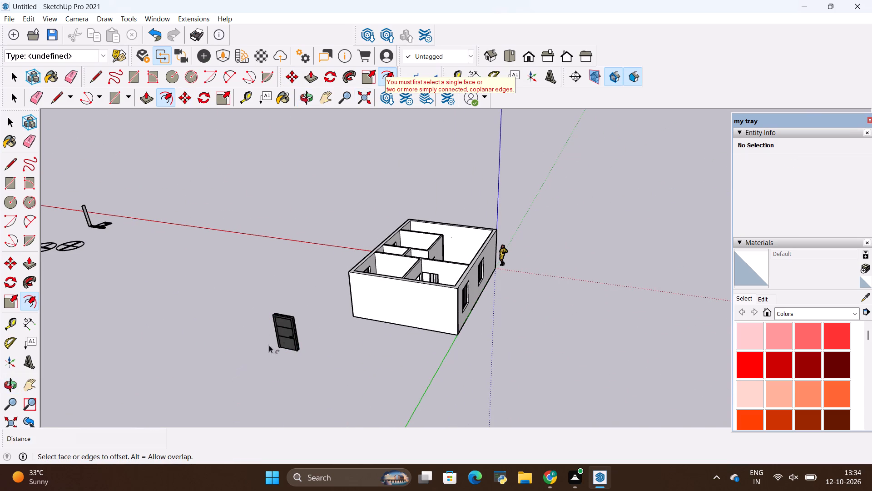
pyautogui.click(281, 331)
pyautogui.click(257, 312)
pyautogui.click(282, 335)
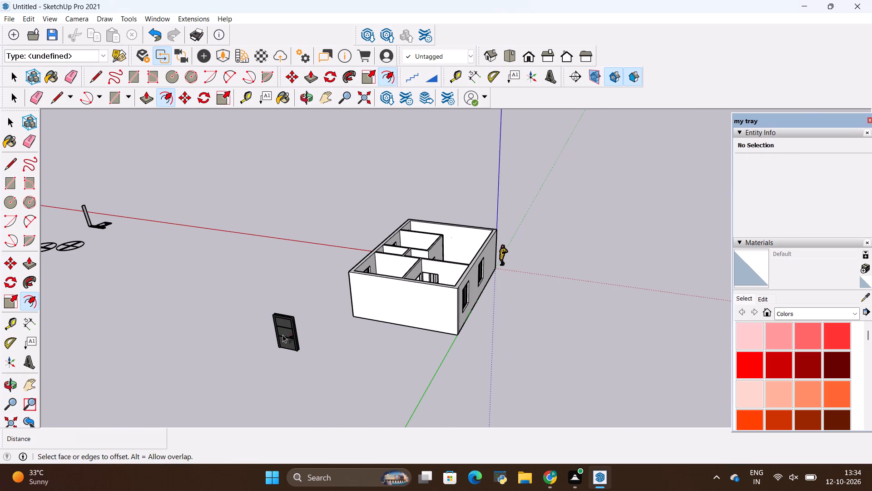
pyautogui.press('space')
# Rotate the main door on the ground plane so it runs roughly parallel to the green axis.
pyautogui.click(282, 334)
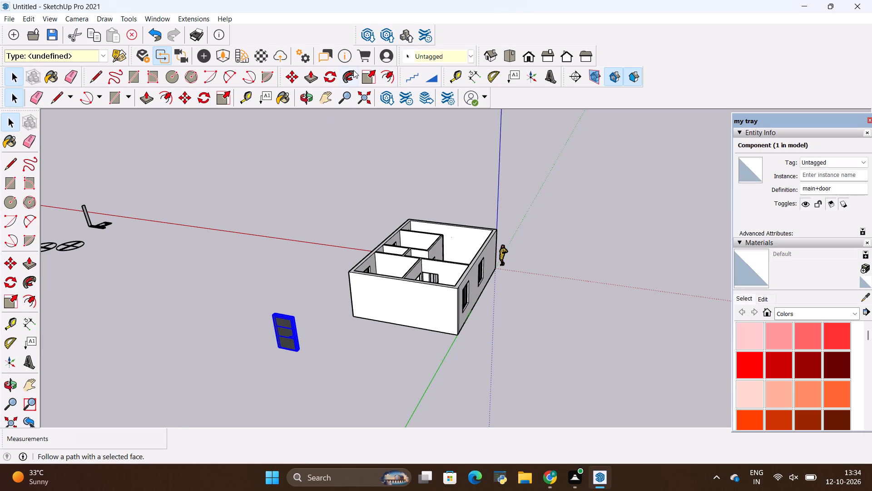
pyautogui.click(327, 73)
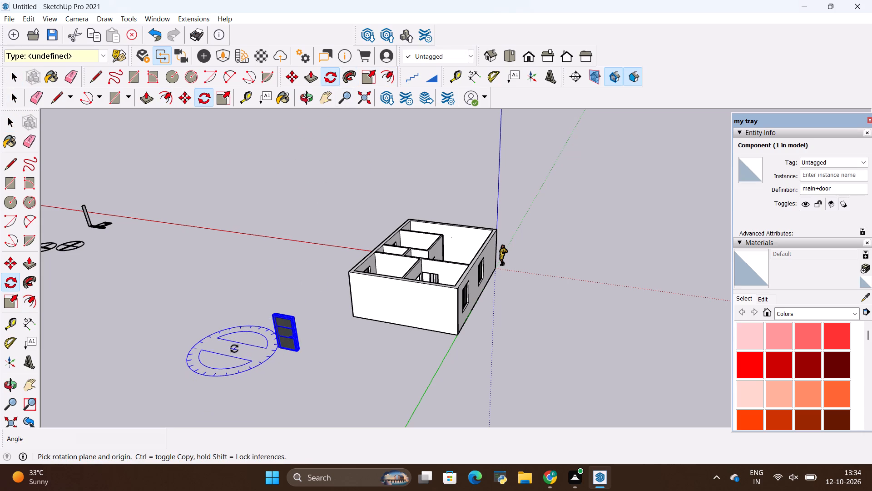
pyautogui.click(235, 349)
pyautogui.click(299, 364)
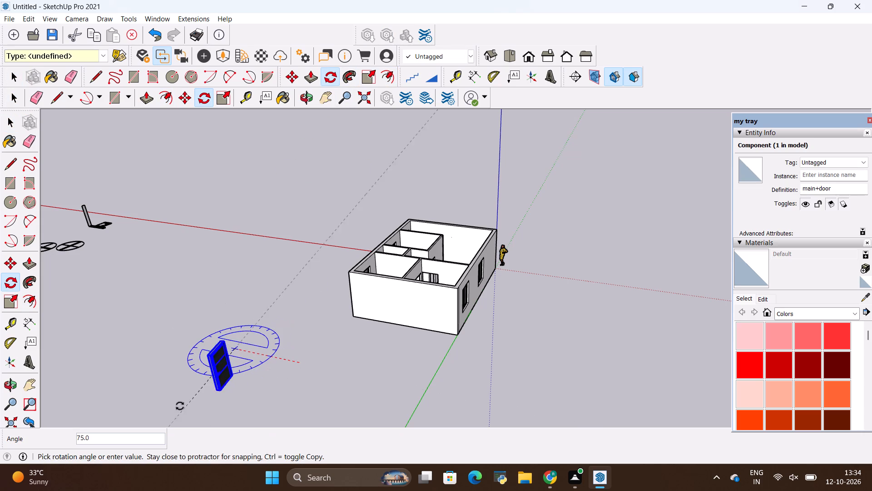
pyautogui.click(162, 413)
pyautogui.press('space')
pyautogui.click(171, 379)
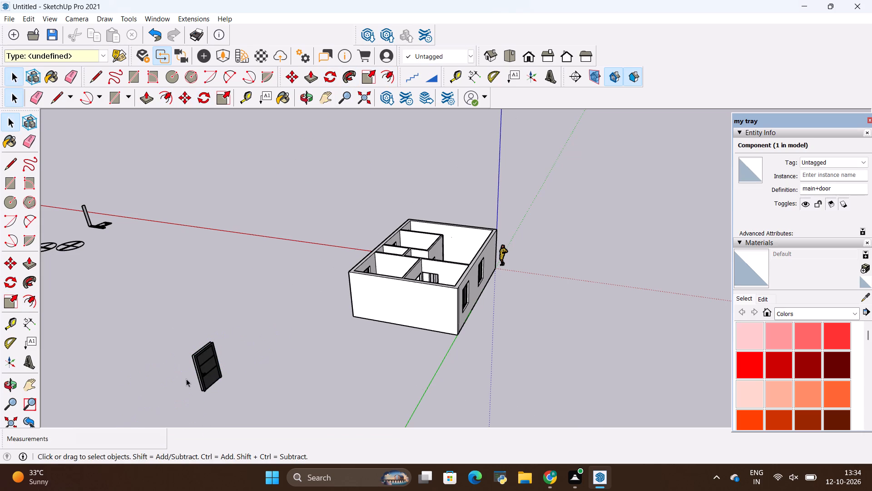
# Select the rotated main door on the ground beside the house.
pyautogui.click(199, 363)
pyautogui.scroll(-6, 200, 361)
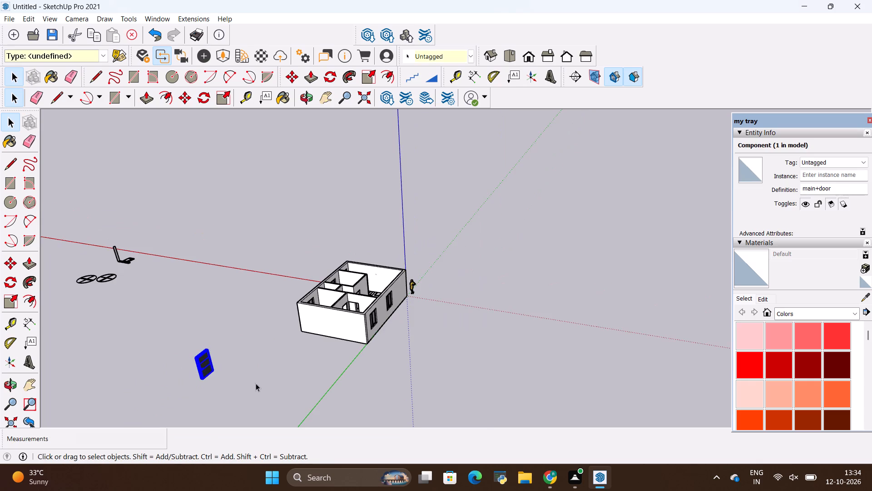
# Thin the main door by scaling its depth along the green axis to about 0.39.
pyautogui.scroll(20, 193, 390)
pyautogui.scroll(2, 227, 376)
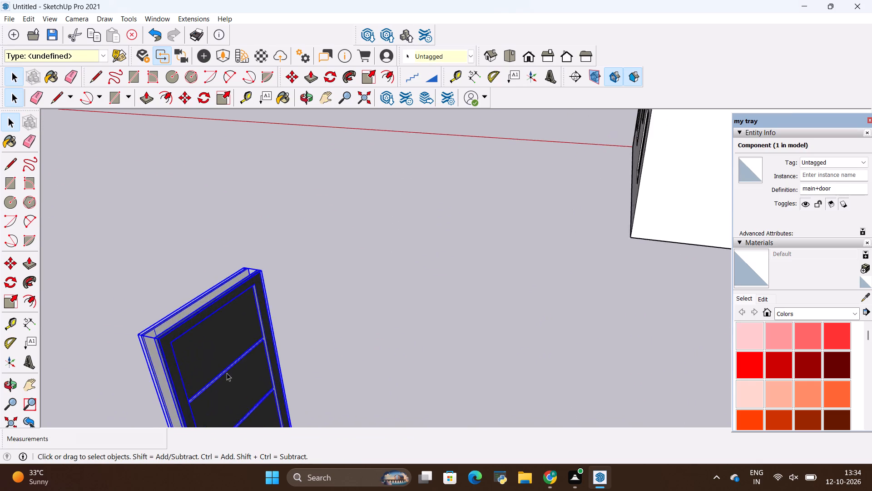
pyautogui.scroll(-5, 227, 373)
pyautogui.press('s')
pyautogui.scroll(-2, 195, 339)
pyautogui.click(235, 384)
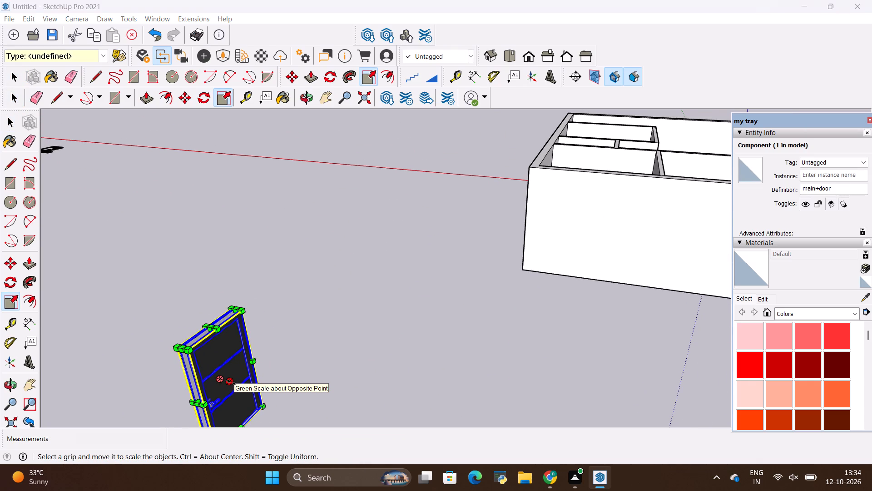
pyautogui.click(227, 381)
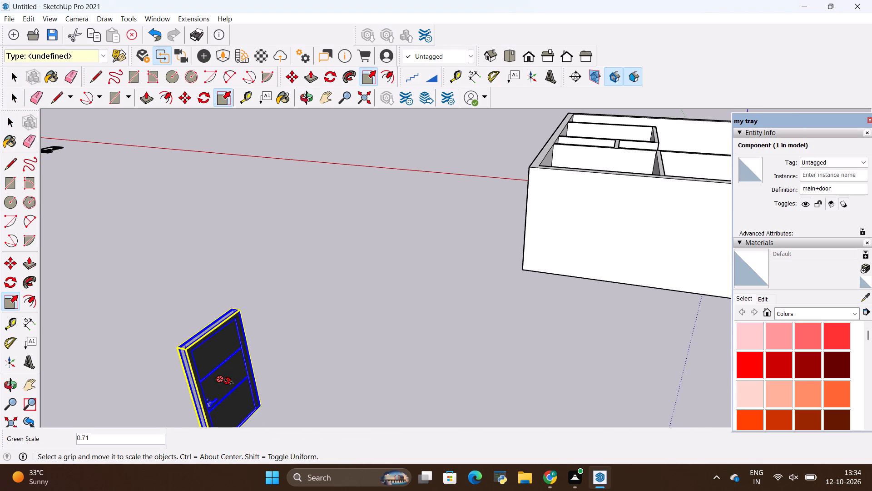
pyautogui.click(223, 381)
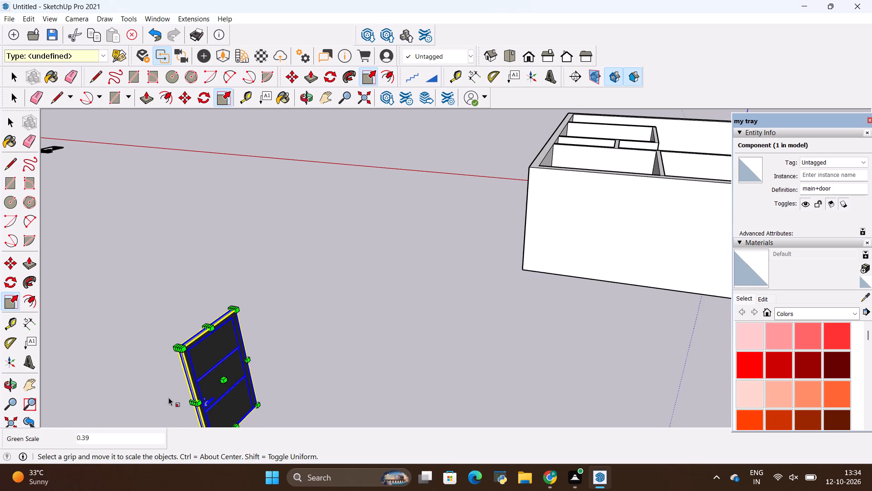
# Thin the main door further by scaling its depth along the green axis to about 0.63, and deselect it.
pyautogui.scroll(9, 168, 397)
pyautogui.moveTo(179, 384); pyautogui.dragTo(197, 380, button='middle')
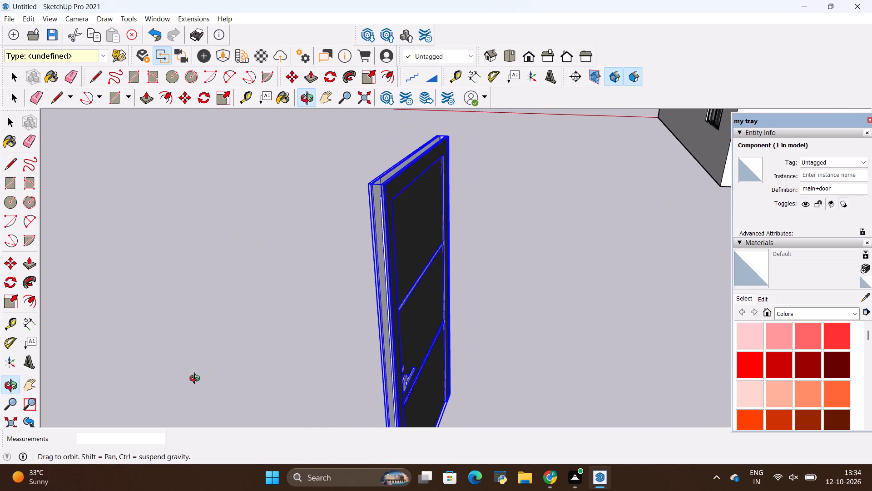
pyautogui.moveTo(197, 380); pyautogui.dragTo(194, 387, button='middle')
pyautogui.scroll(4, 315, 300)
pyautogui.scroll(-4, 275, 292)
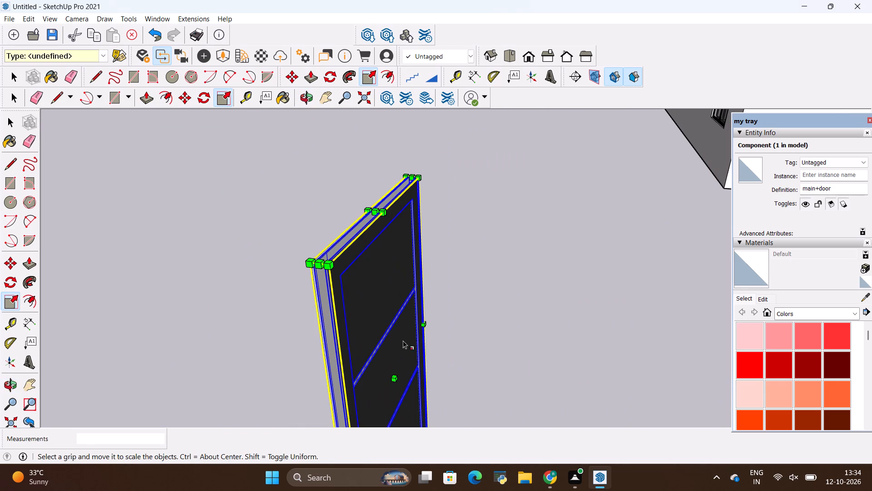
pyautogui.click(398, 376)
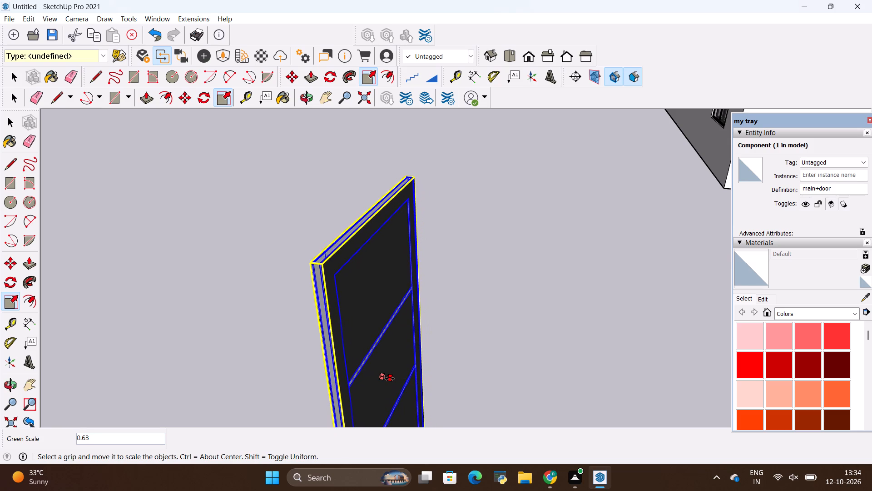
pyautogui.click(391, 379)
pyautogui.press('space')
pyautogui.click(180, 314)
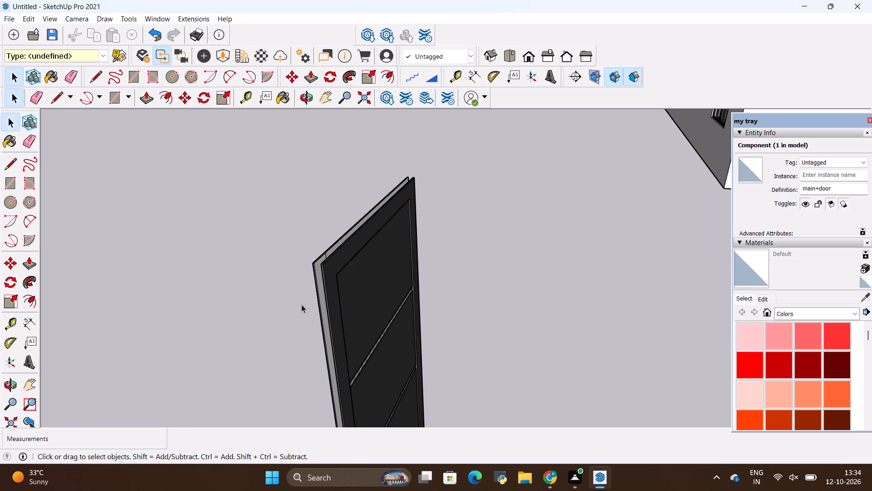
# Shrink the main door's width and height from its upper corner to about 0.50 in red and 0.61 in blue, and deselect it.
pyautogui.scroll(2, 312, 294)
pyautogui.moveTo(327, 271); pyautogui.dragTo(246, 305, button='middle')
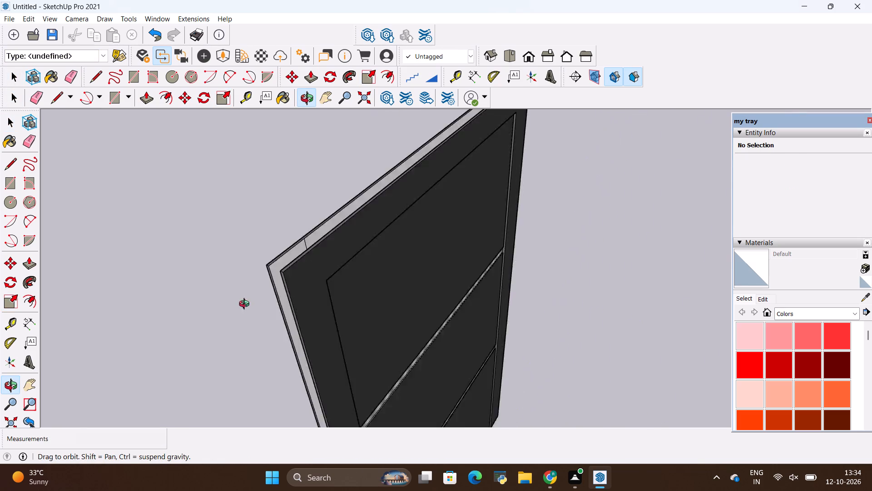
pyautogui.moveTo(246, 305); pyautogui.dragTo(169, 249, button='middle')
pyautogui.scroll(-6, 224, 240)
pyautogui.scroll(-2, 275, 234)
pyautogui.click(279, 258)
pyautogui.press('s')
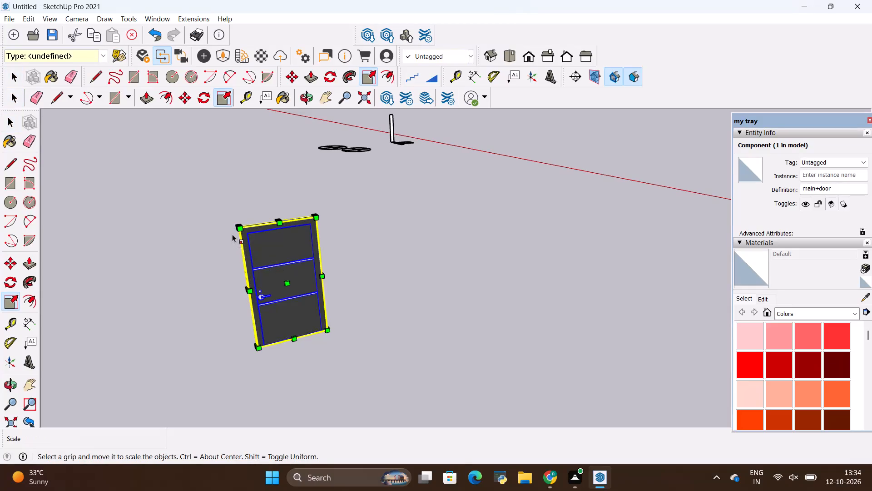
pyautogui.scroll(1, 238, 234)
pyautogui.moveTo(245, 231); pyautogui.dragTo(339, 316, button='middle')
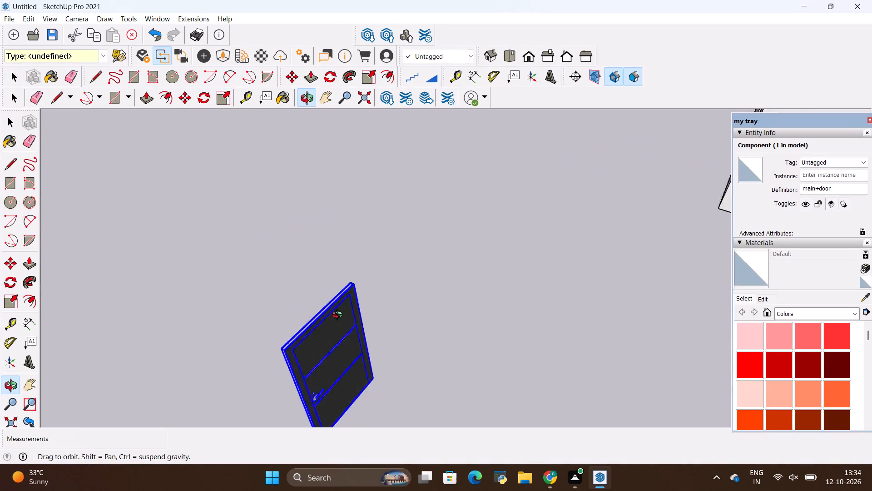
pyautogui.moveTo(339, 316); pyautogui.dragTo(414, 241, button='middle')
pyautogui.scroll(8, 362, 291)
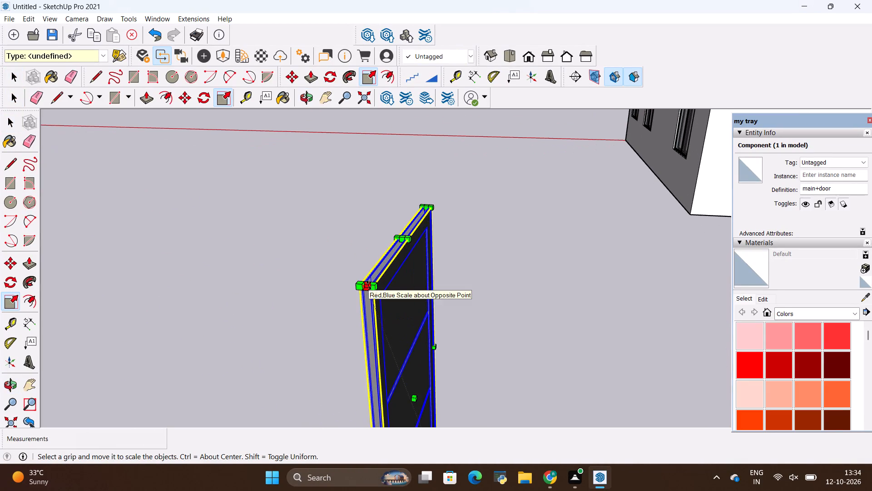
pyautogui.click(367, 285)
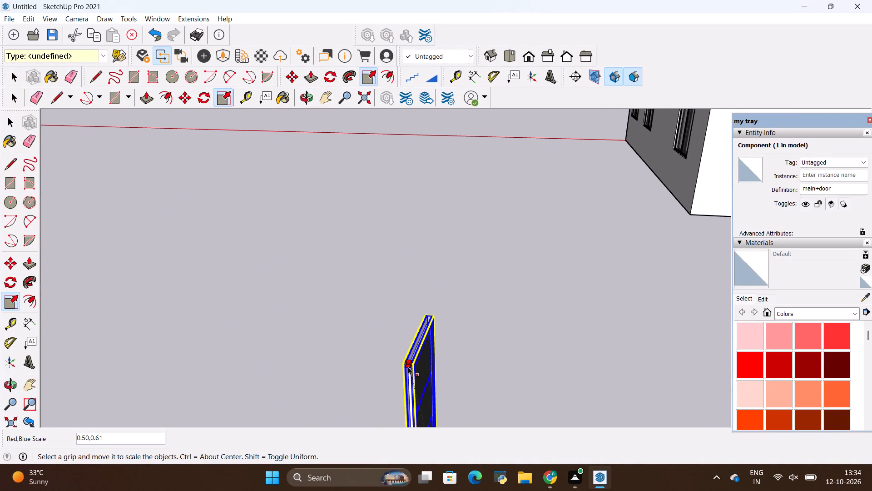
pyautogui.click(409, 372)
pyautogui.press('space')
pyautogui.click(310, 271)
# Move the main door by its lower corner about 40' 6" into the doorway between the two rooms at the end away from the stairs.
pyautogui.scroll(-6, 183, 183)
pyautogui.moveTo(277, 266); pyautogui.dragTo(215, 286, button='middle')
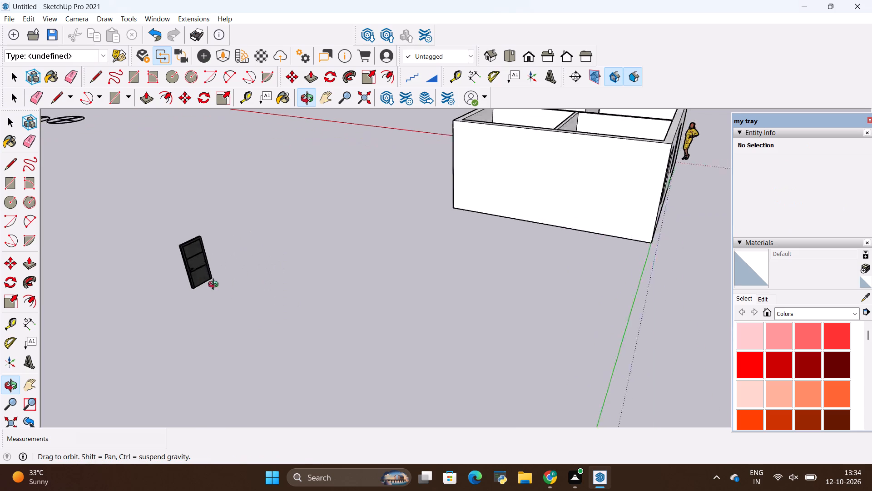
pyautogui.moveTo(215, 286); pyautogui.dragTo(195, 282, button='middle')
pyautogui.click(183, 228)
pyautogui.press('m')
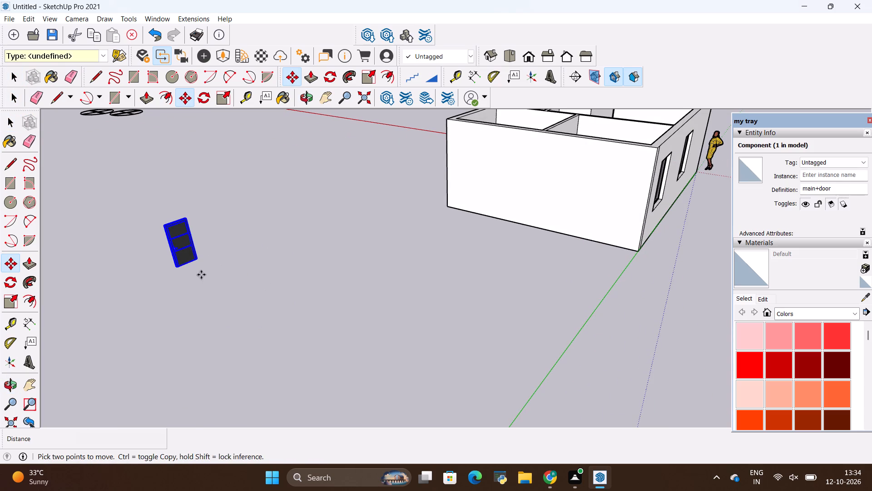
pyautogui.click(198, 260)
pyautogui.scroll(-10, 122, 295)
pyautogui.scroll(-4, 151, 269)
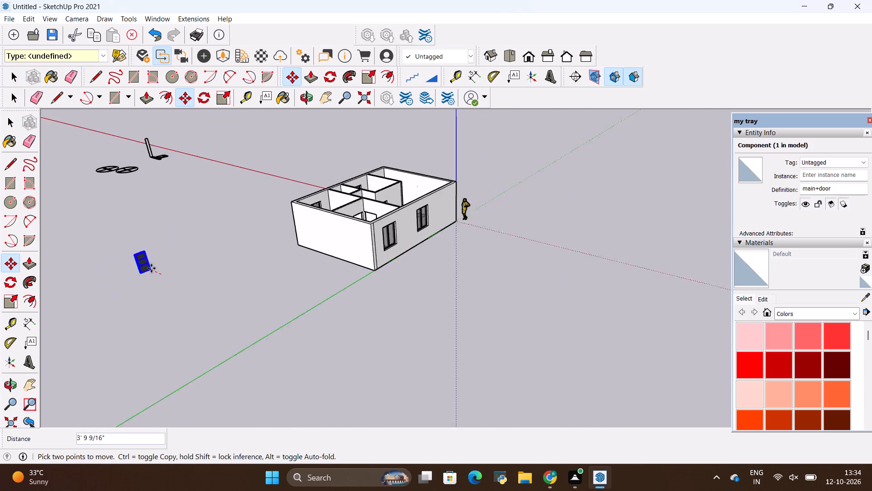
pyautogui.scroll(-1, 151, 268)
pyautogui.scroll(8, 265, 190)
pyautogui.scroll(-4, 287, 251)
pyautogui.moveTo(311, 262); pyautogui.dragTo(231, 347, button='middle')
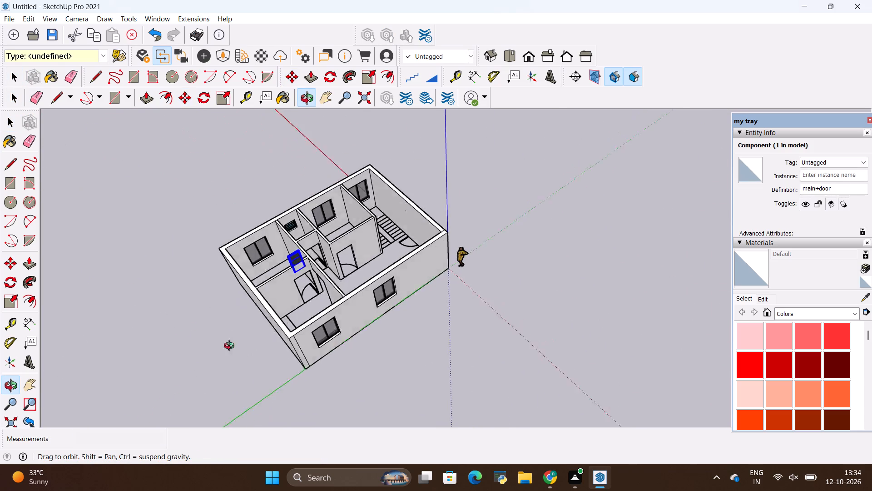
pyautogui.moveTo(231, 347); pyautogui.dragTo(229, 367, button='middle')
pyautogui.scroll(14, 293, 289)
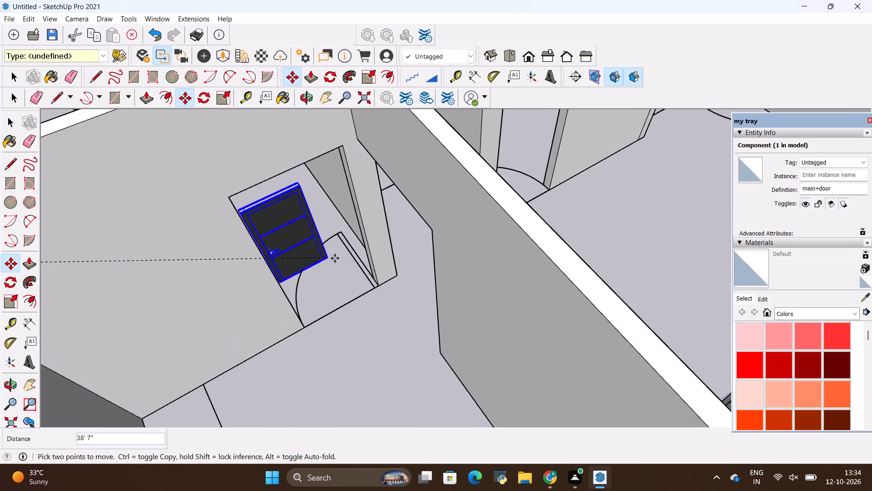
pyautogui.scroll(20, 335, 258)
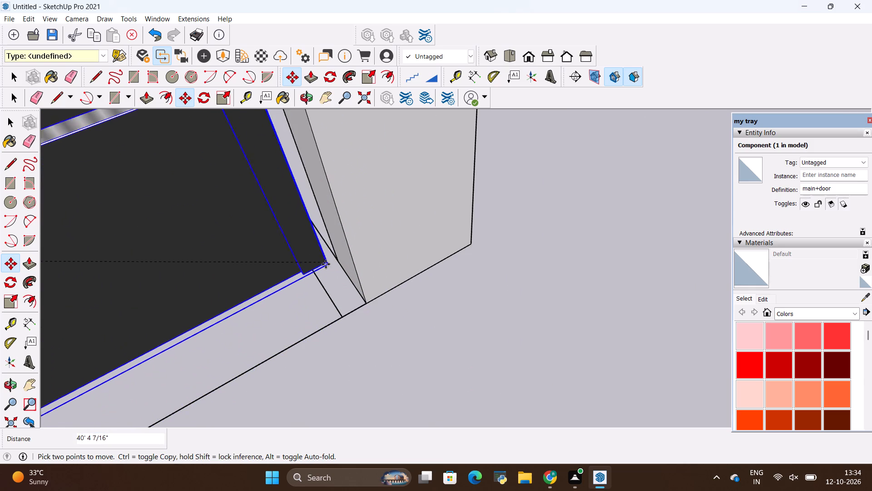
pyautogui.moveTo(352, 284); pyautogui.dragTo(355, 290)
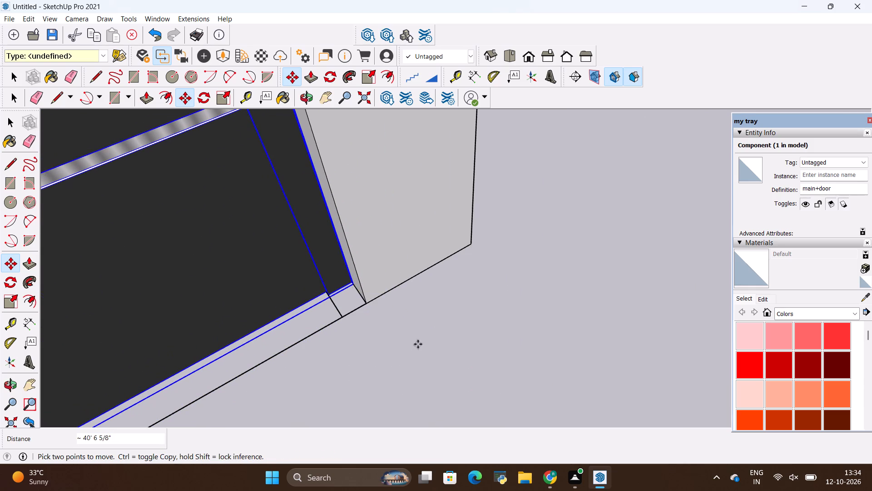
# Scale the door from its upper corner to fill the doorway, about 1.52 in red and 1.72 in blue.
pyautogui.scroll(-16, 418, 345)
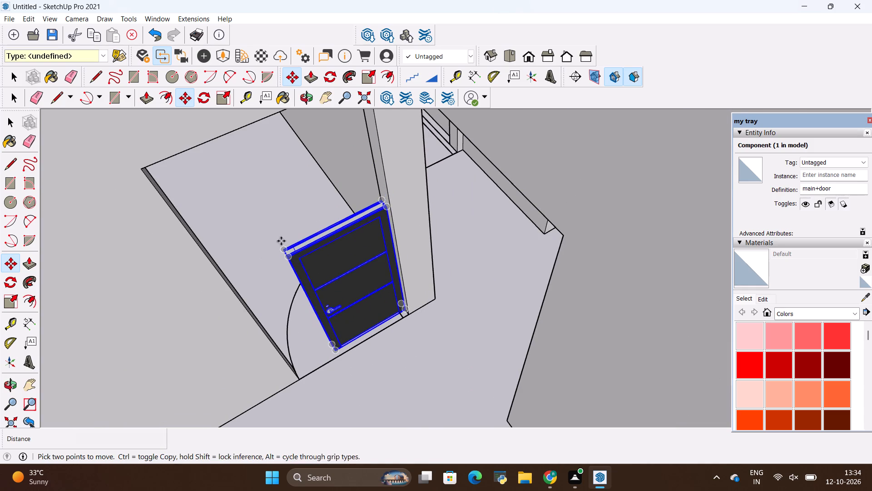
pyautogui.press('s')
pyautogui.scroll(7, 280, 244)
pyautogui.click(309, 275)
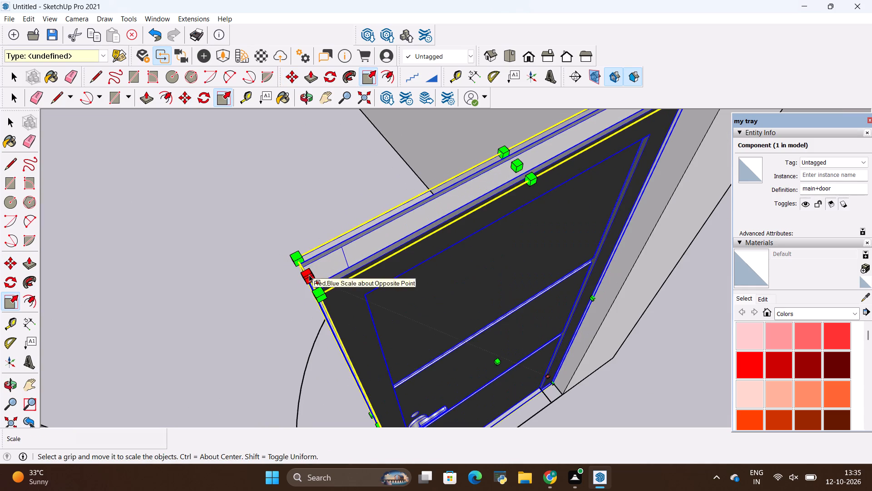
pyautogui.scroll(-13, 215, 257)
pyautogui.scroll(-12, 218, 255)
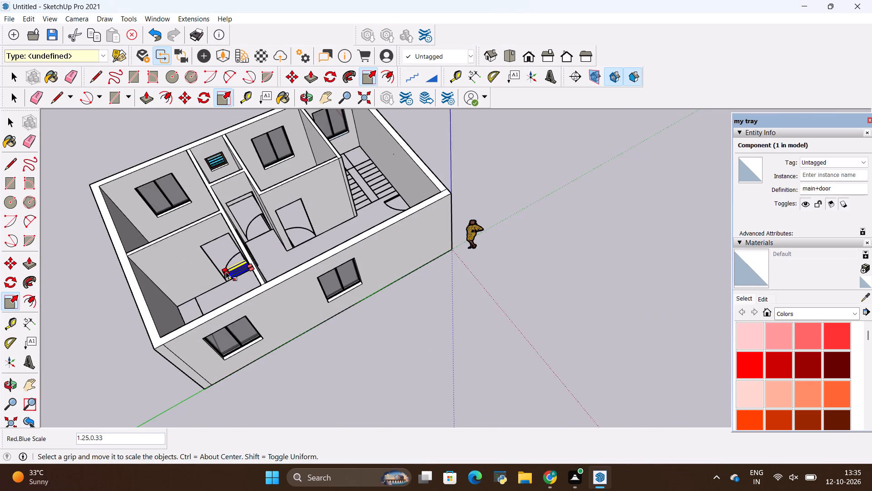
pyautogui.moveTo(226, 272); pyautogui.dragTo(244, 160, button='middle')
pyautogui.scroll(9, 211, 221)
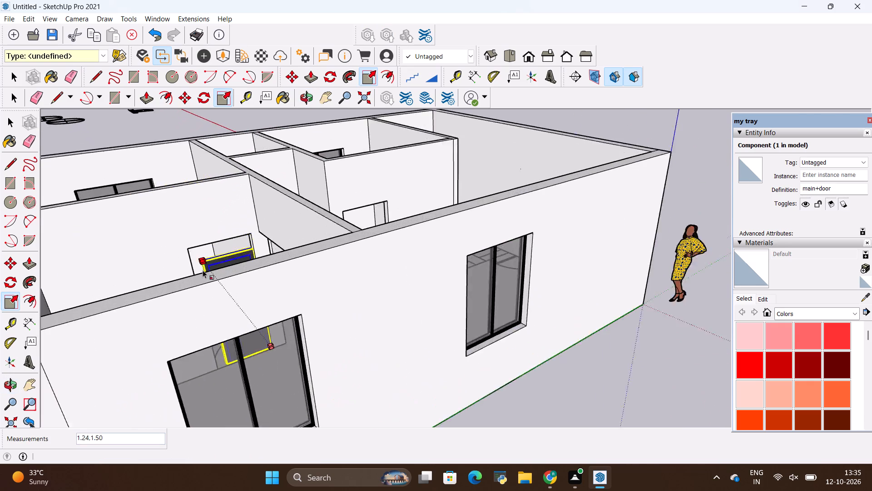
pyautogui.scroll(3, 203, 270)
pyautogui.click(180, 239)
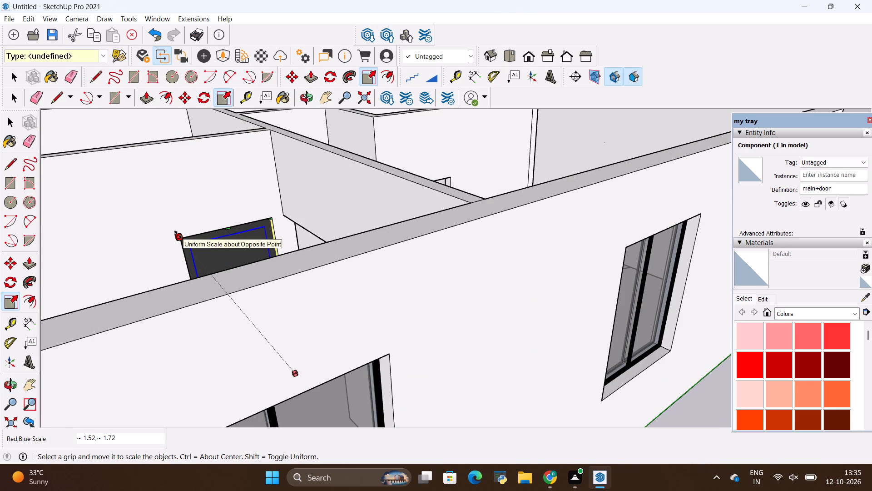
pyautogui.press('space')
pyautogui.click(126, 222)
# Copy the fitted door by its upper corner about 8' 2 1/2" into the doorway of the windowed room beside the stairs.
pyautogui.click(265, 240)
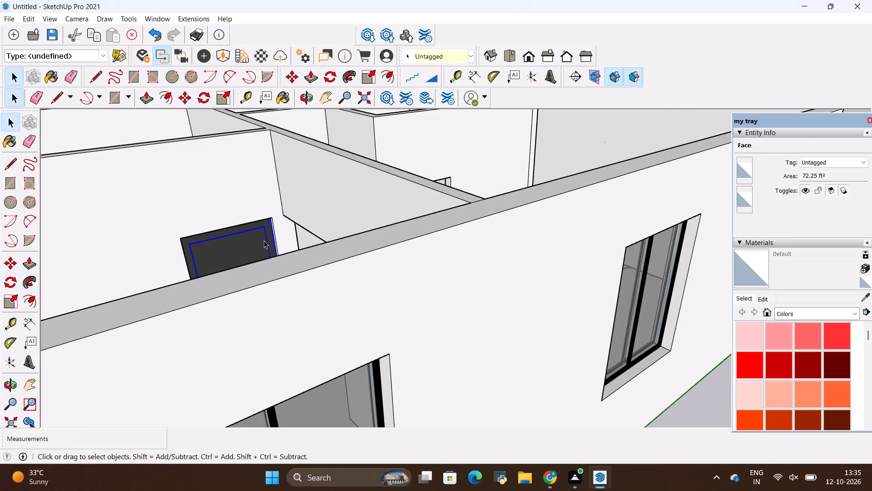
pyautogui.press('m')
pyautogui.click(270, 219)
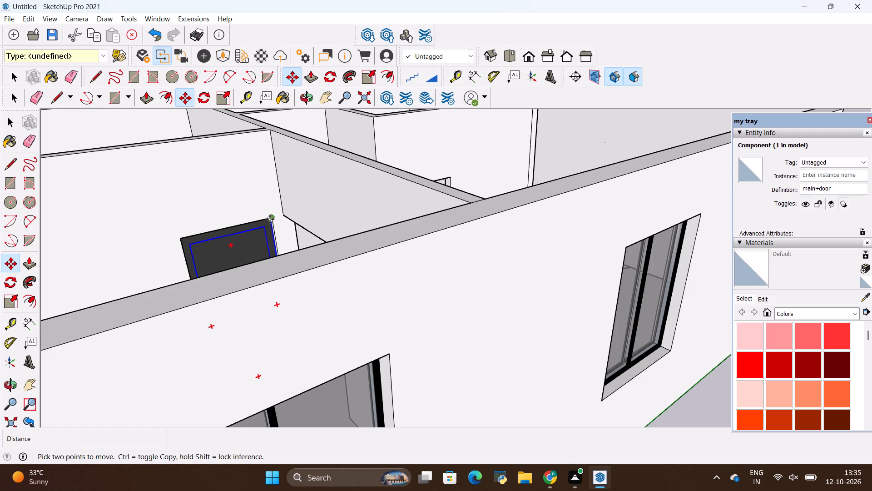
pyautogui.scroll(-5, 103, 242)
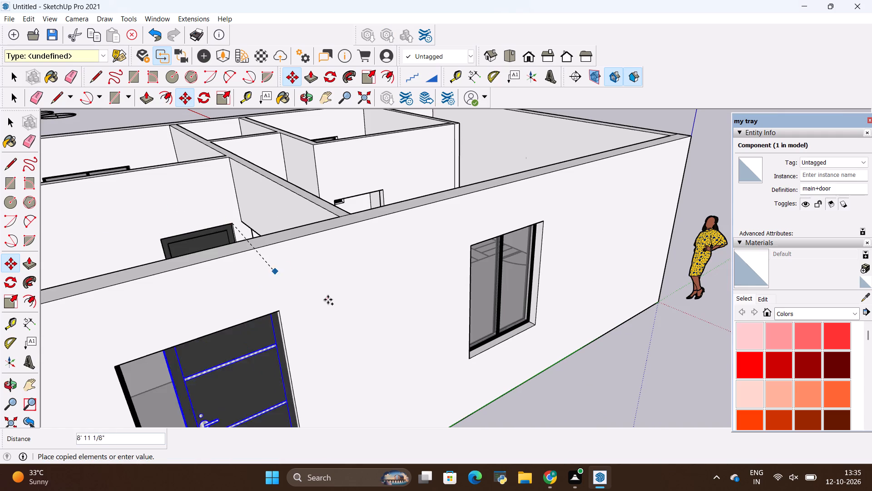
pyautogui.scroll(-12, 327, 303)
pyautogui.scroll(9, 349, 183)
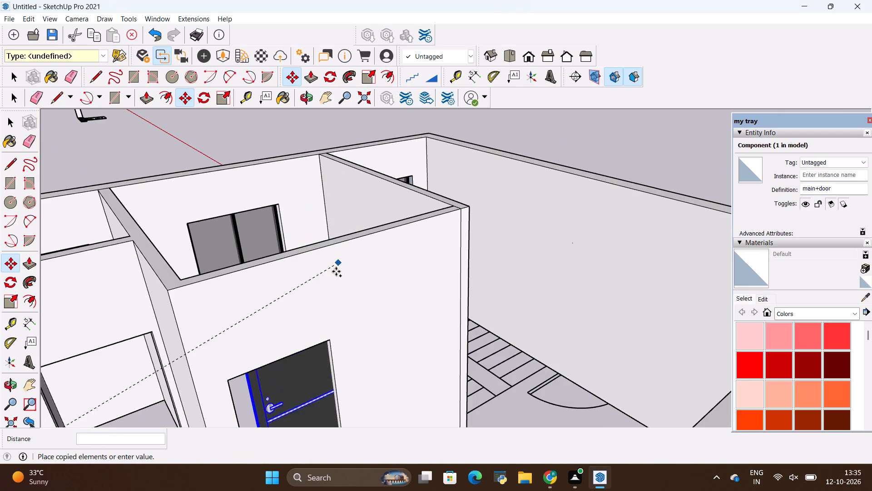
pyautogui.click(326, 341)
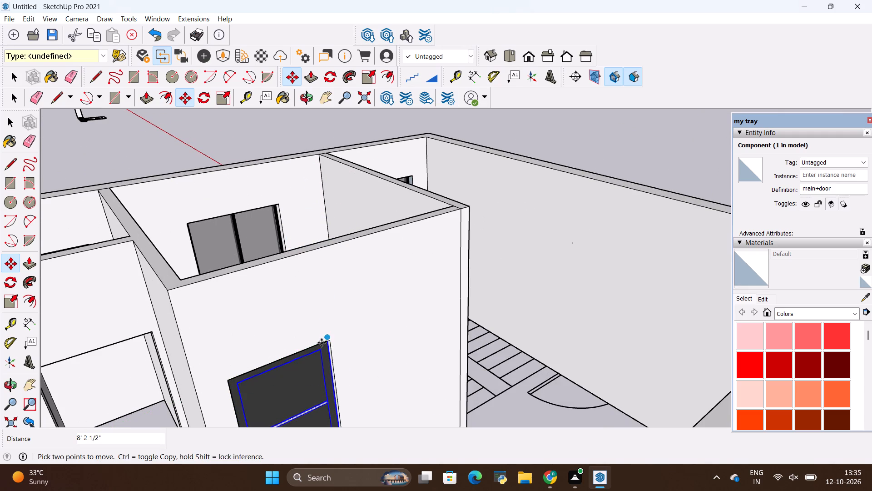
# Copy the door by its upper corner about 5' 7" into the doorway of the small ventilator room, and deselect it.
pyautogui.keyDown('ctrl'); pyautogui.moveTo(331, 346); pyautogui.dragTo(317, 346); pyautogui.keyUp('ctrl')
pyautogui.scroll(-6, 374, 223)
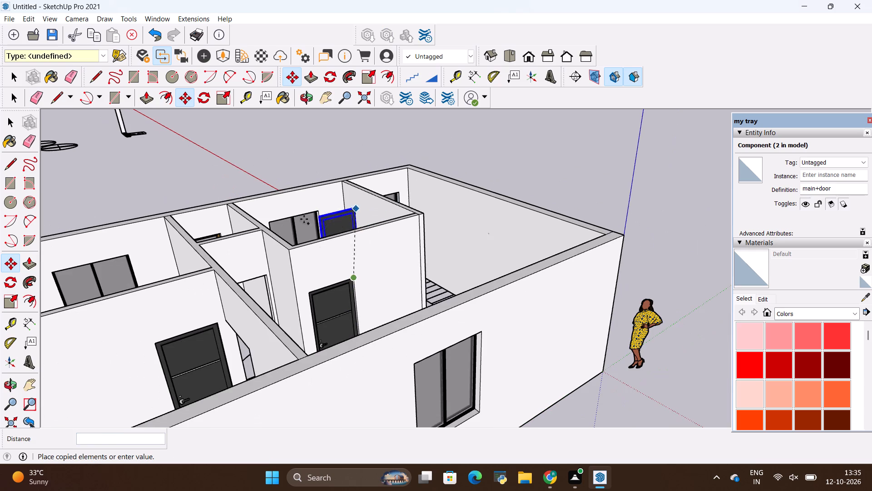
pyautogui.scroll(-5, 241, 240)
pyautogui.moveTo(351, 138); pyautogui.dragTo(296, 266, button='middle')
pyautogui.scroll(-1, 295, 266)
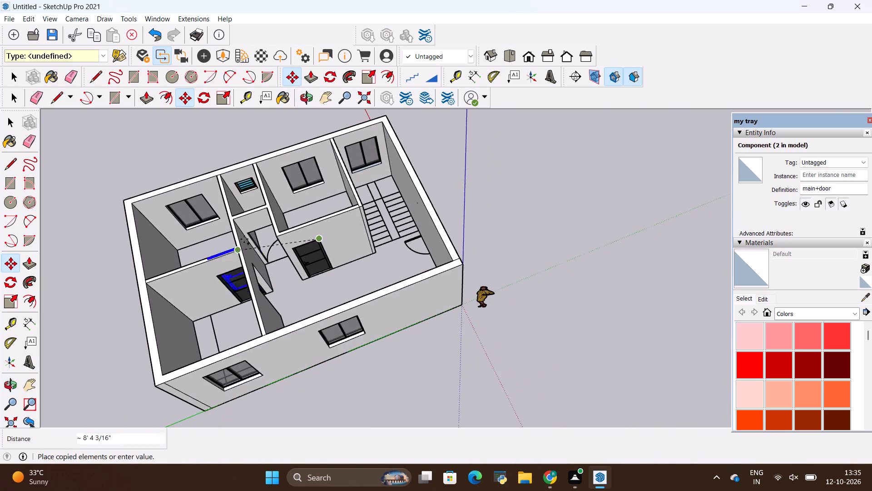
pyautogui.scroll(15, 245, 236)
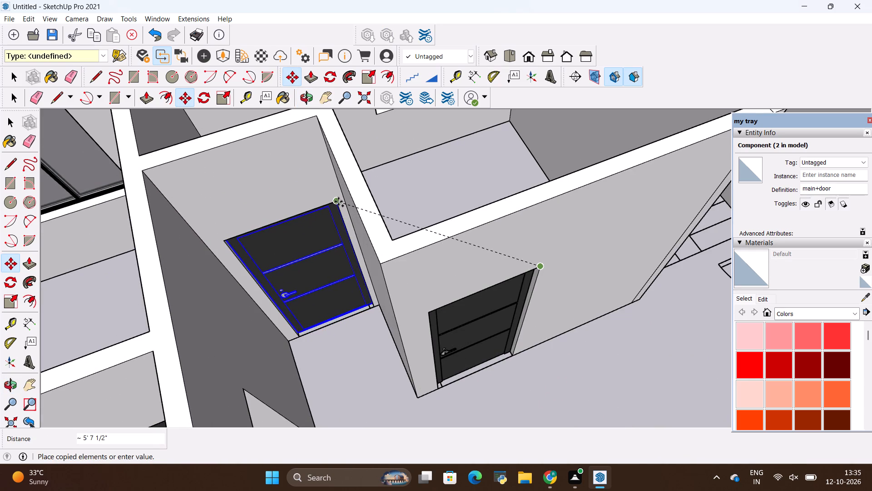
pyautogui.click(336, 201)
pyautogui.scroll(-12, 229, 378)
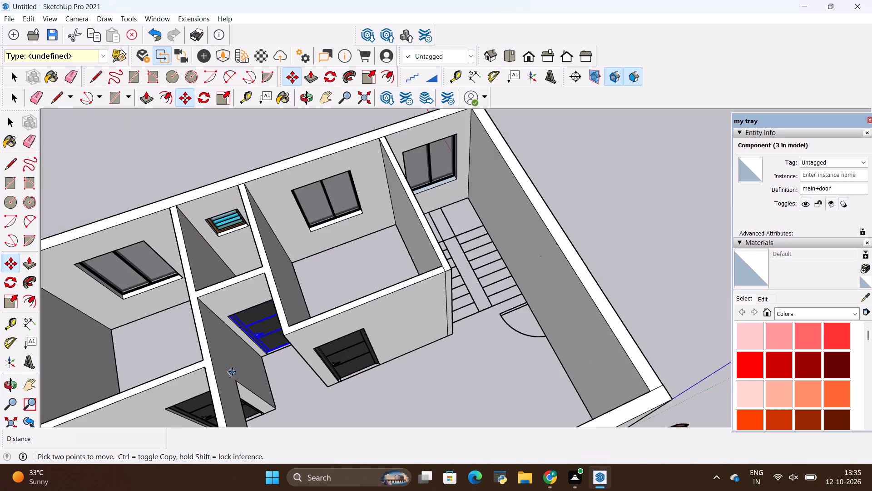
pyautogui.scroll(-13, 232, 371)
pyautogui.moveTo(258, 380); pyautogui.dragTo(243, 263, button='middle')
pyautogui.press('space')
pyautogui.click(356, 252)
pyautogui.scroll(11, 282, 364)
pyautogui.scroll(-3, 289, 290)
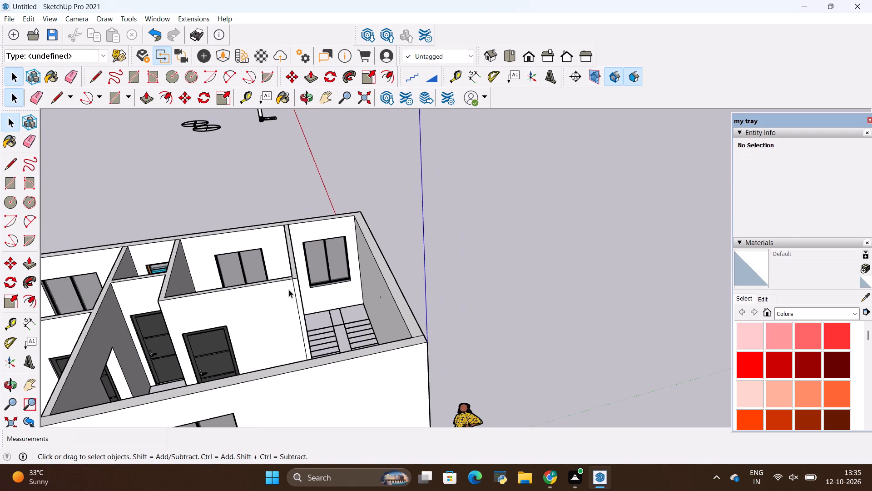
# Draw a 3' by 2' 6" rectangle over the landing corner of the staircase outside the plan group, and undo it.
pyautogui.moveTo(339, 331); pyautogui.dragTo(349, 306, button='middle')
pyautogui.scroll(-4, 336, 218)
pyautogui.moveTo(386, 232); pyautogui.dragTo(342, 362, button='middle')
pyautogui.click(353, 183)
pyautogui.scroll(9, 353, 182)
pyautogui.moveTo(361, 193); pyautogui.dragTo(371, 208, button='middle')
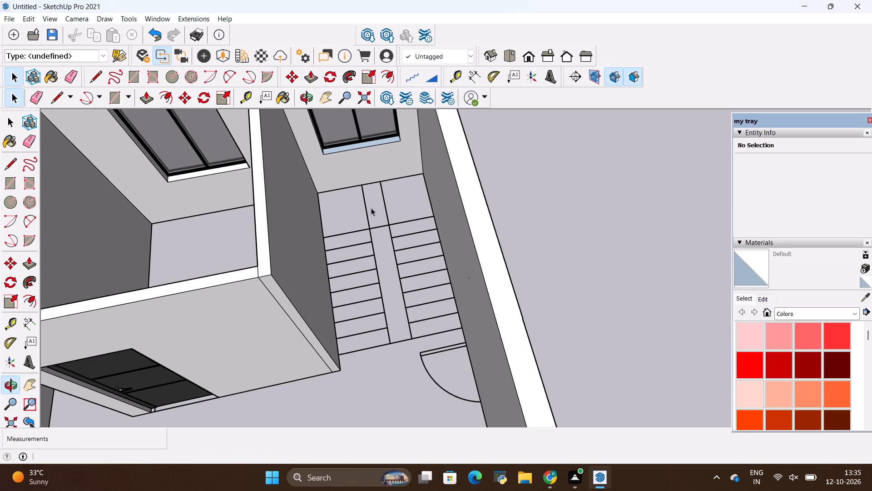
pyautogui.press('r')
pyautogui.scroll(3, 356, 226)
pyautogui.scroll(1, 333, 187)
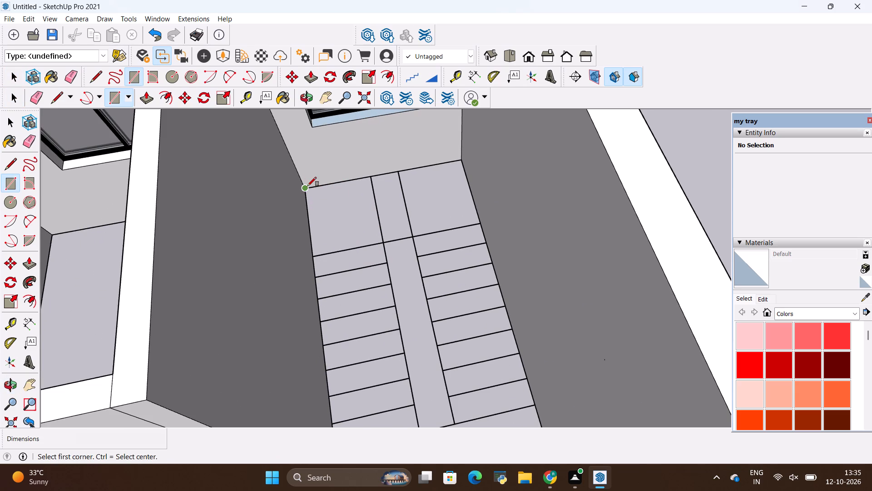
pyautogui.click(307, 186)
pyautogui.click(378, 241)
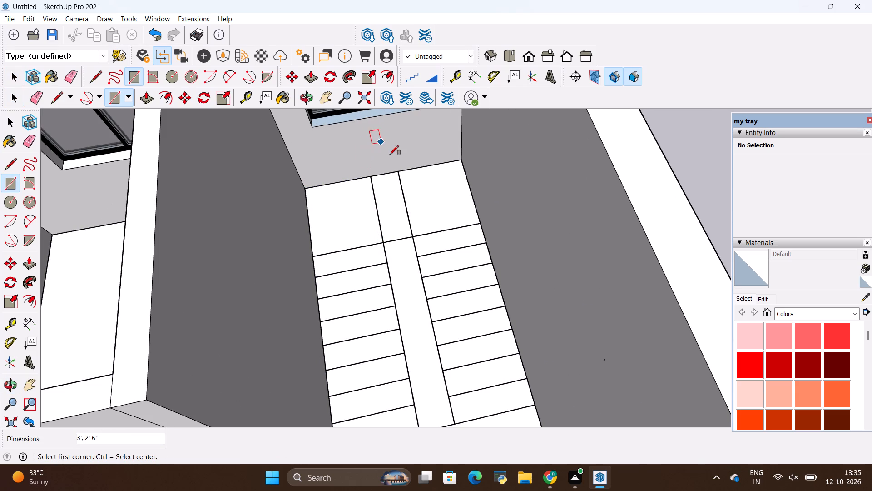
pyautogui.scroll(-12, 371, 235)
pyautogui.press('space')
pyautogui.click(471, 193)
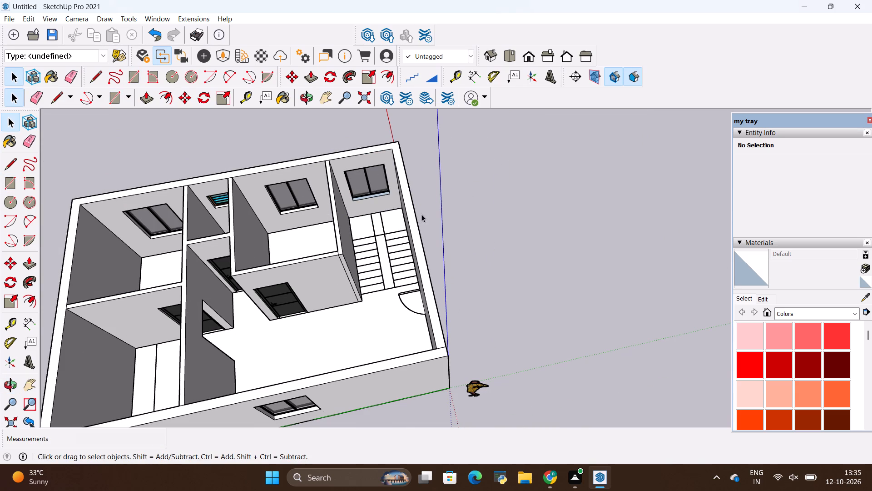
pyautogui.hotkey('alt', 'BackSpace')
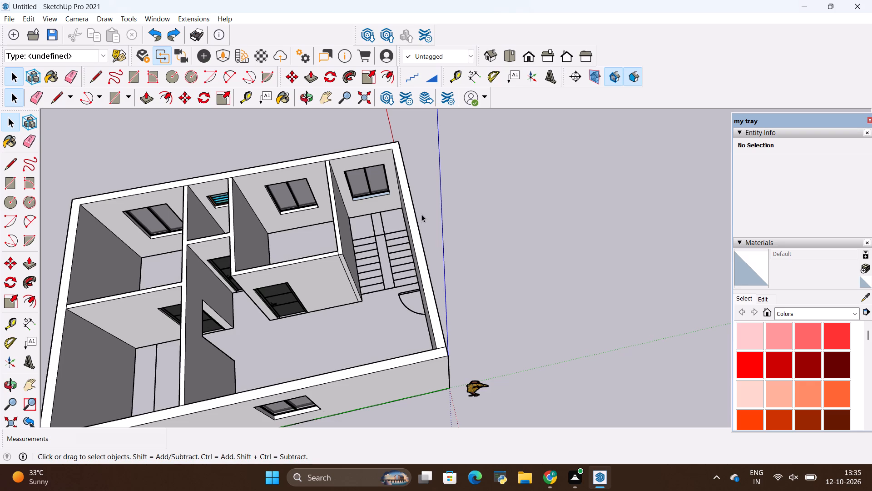
# Open the floor plan line group for editing and clear the edge selection near the stairs.
pyautogui.press('space')
pyautogui.tripleClick(362, 230)
pyautogui.click(367, 236)
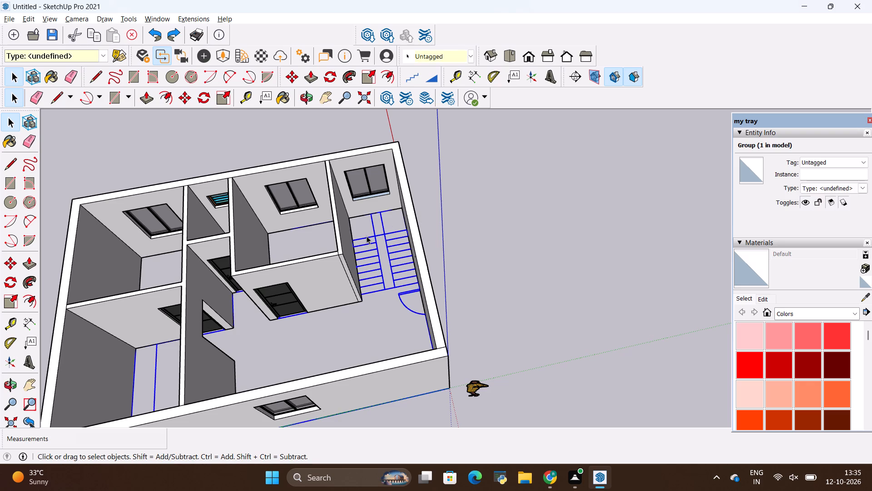
pyautogui.tripleClick(367, 236)
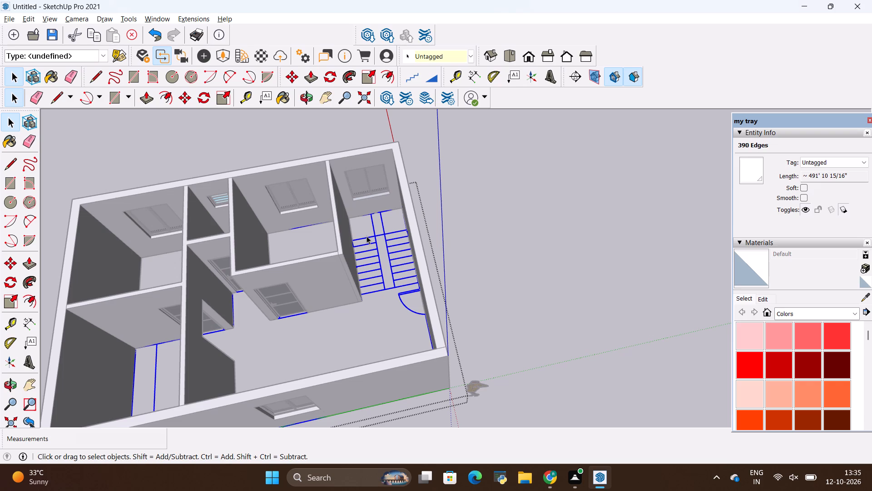
pyautogui.doubleClick(367, 236)
pyautogui.tripleClick(367, 236)
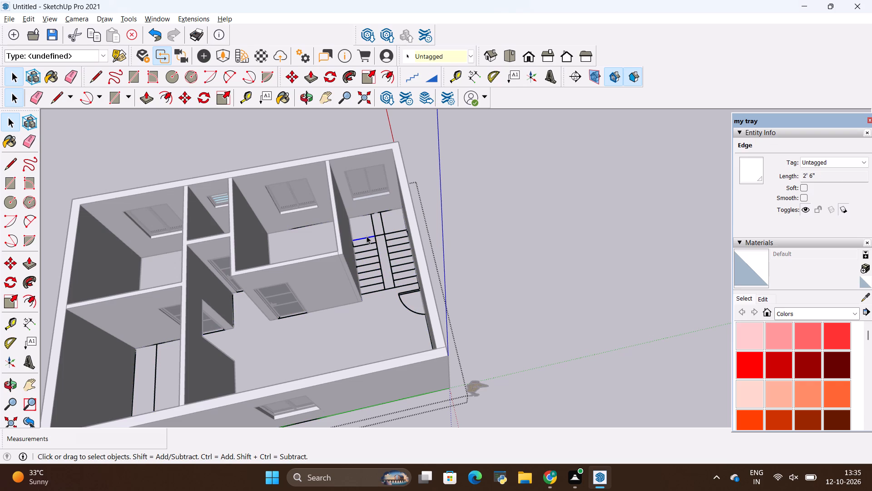
pyautogui.scroll(10, 367, 235)
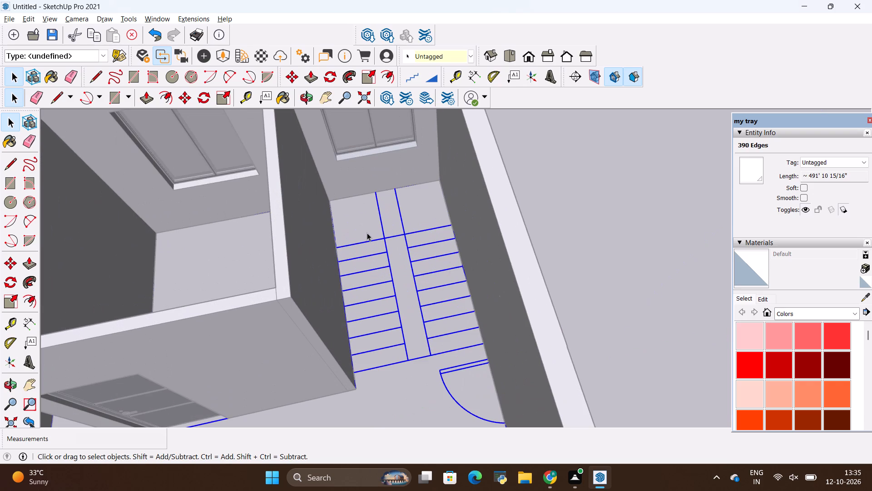
pyautogui.click(367, 233)
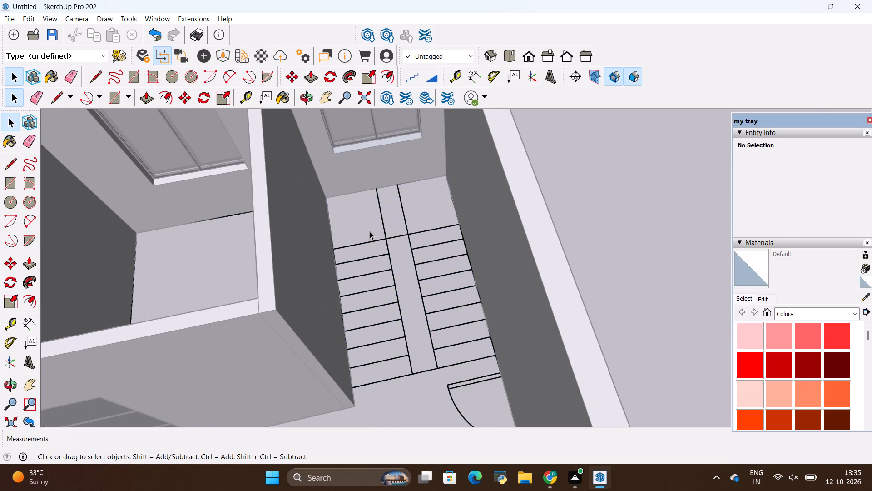
# Draw three adjoining rectangles over the stair landing: 3' by 2' 6", 3' by 1' 3/4", and 3' by 2' 6".
pyautogui.press('r')
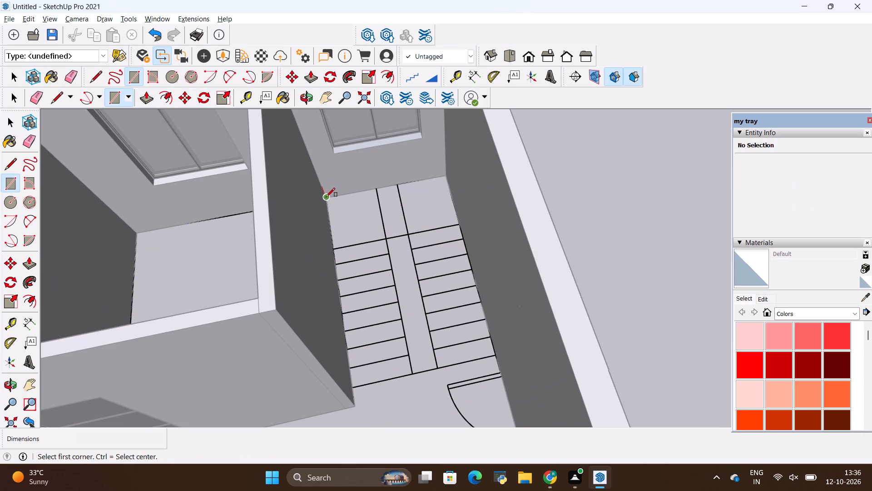
pyautogui.click(326, 197)
pyautogui.click(387, 239)
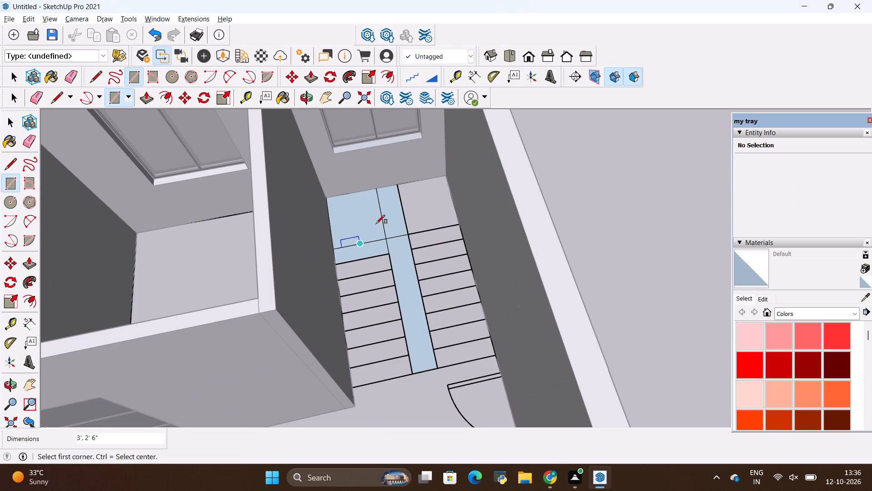
pyautogui.click(375, 186)
pyautogui.click(407, 235)
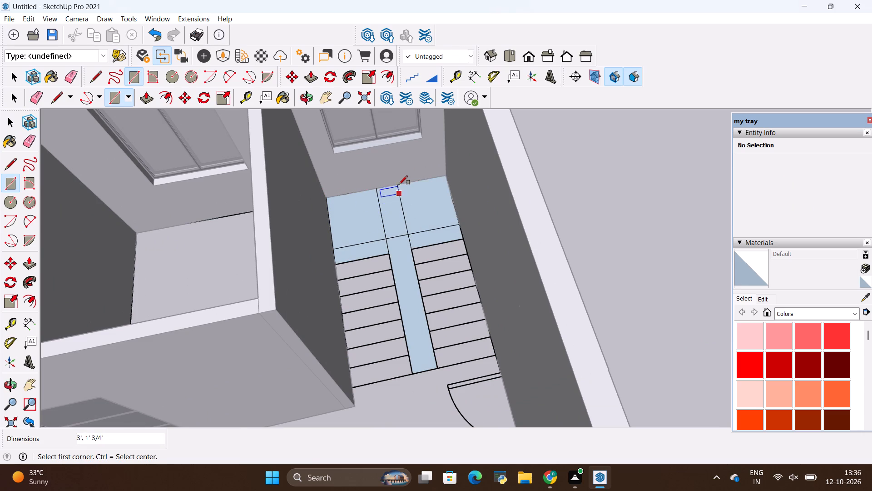
pyautogui.click(398, 180)
pyautogui.click(456, 219)
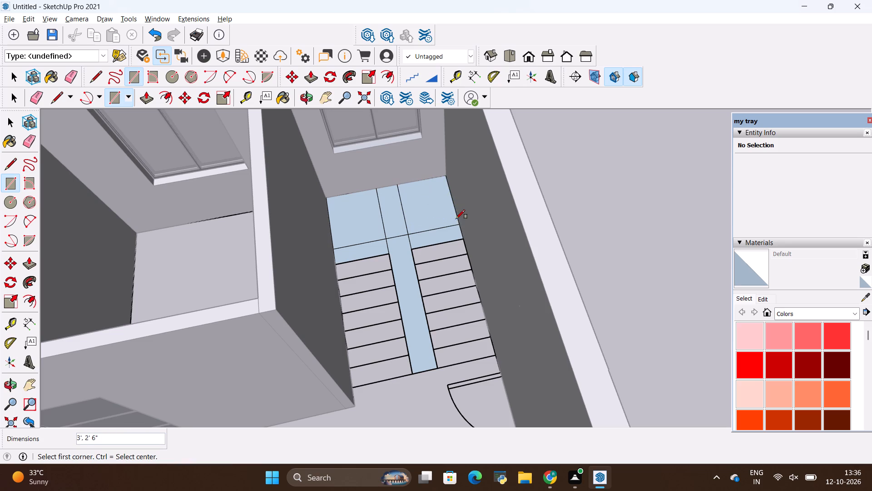
# Draw 2' 6" by 10" rectangles over all eight treads of the flight beside the windowed room, working away from the landing.
pyautogui.click(332, 249)
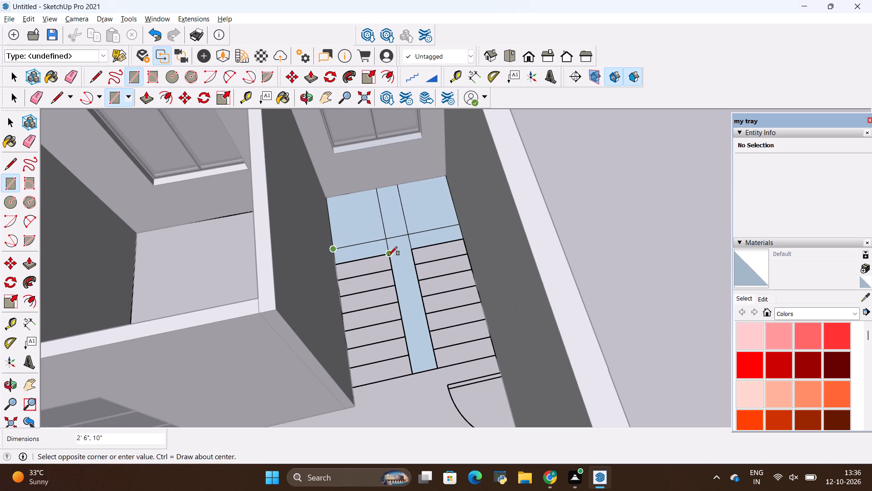
pyautogui.click(388, 256)
pyautogui.click(335, 265)
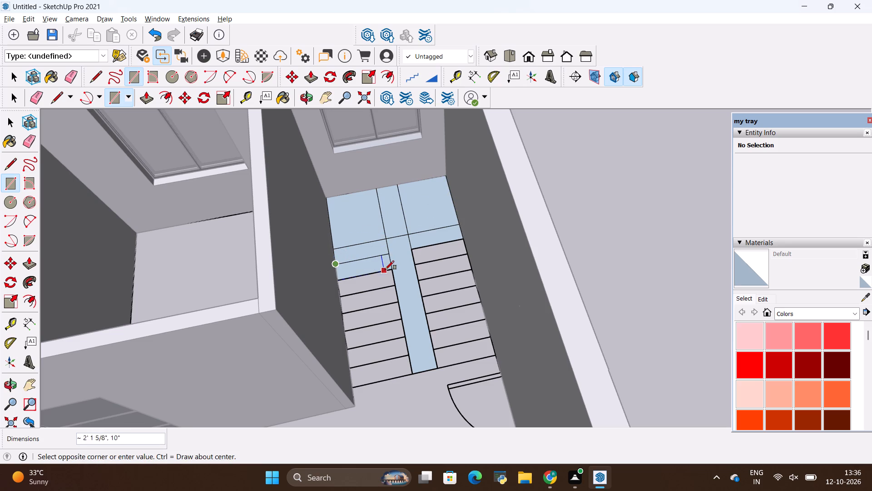
pyautogui.click(390, 270)
pyautogui.click(336, 280)
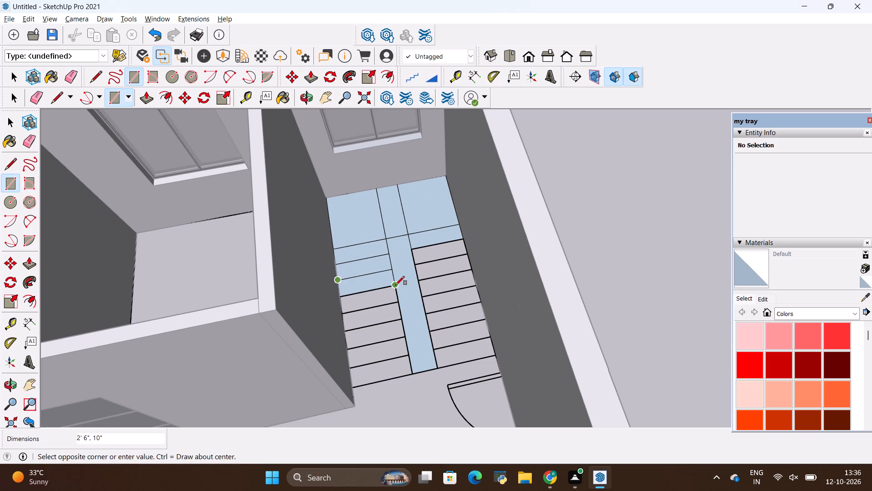
pyautogui.click(396, 285)
pyautogui.click(342, 294)
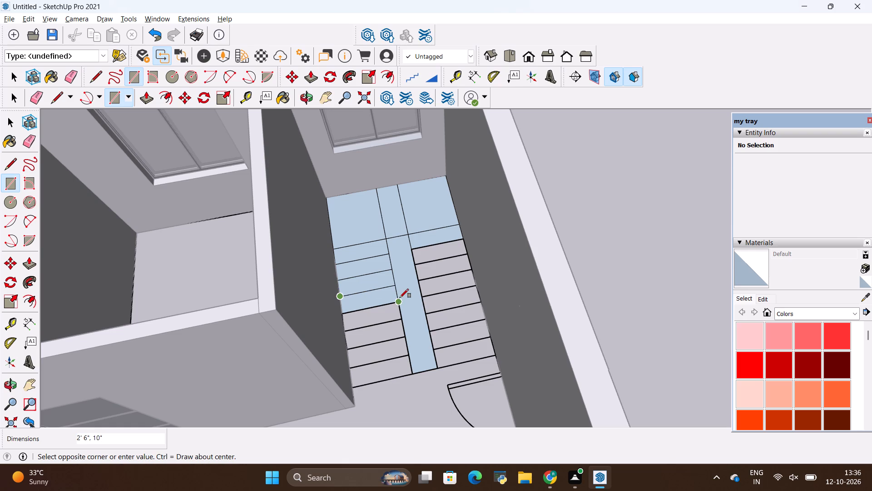
pyautogui.click(401, 298)
pyautogui.click(338, 313)
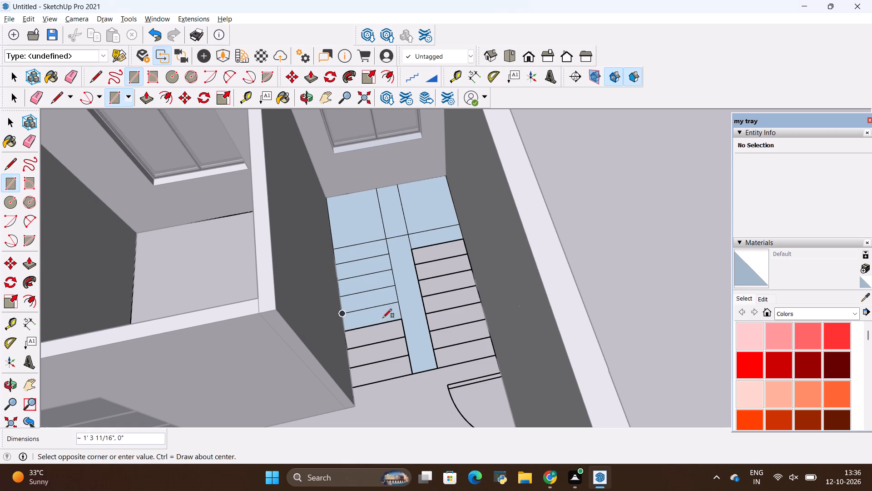
pyautogui.click(396, 317)
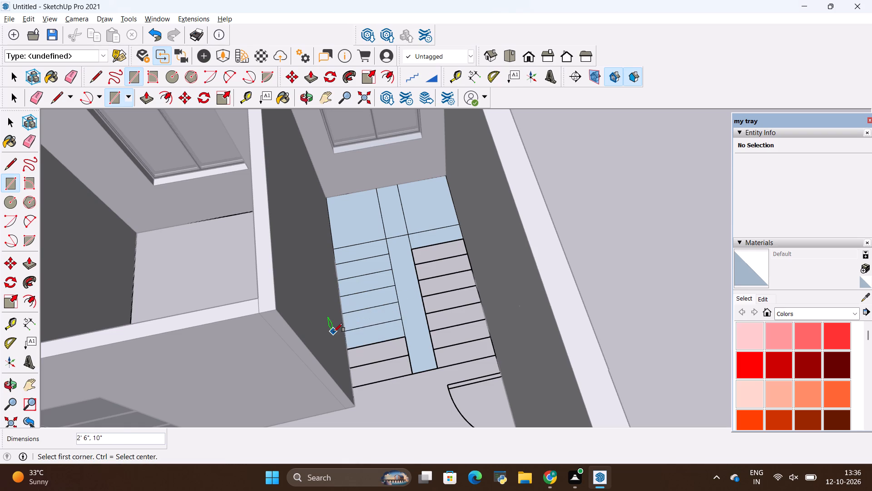
pyautogui.click(342, 331)
pyautogui.click(403, 337)
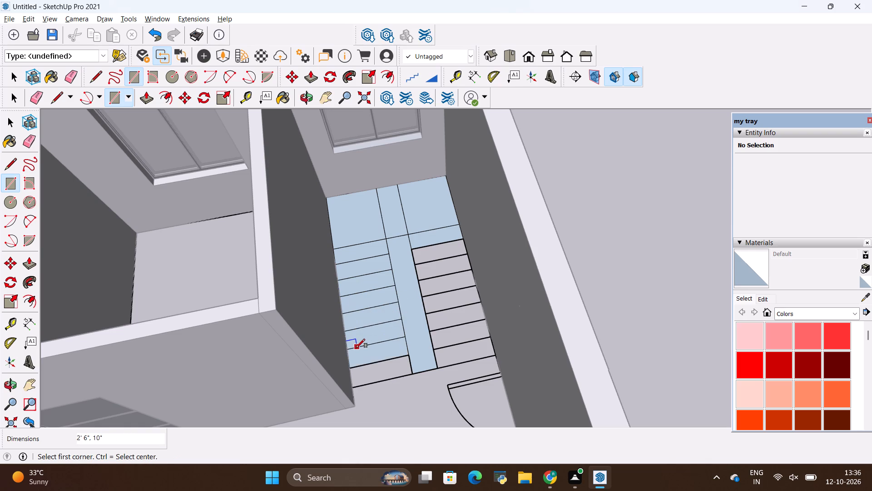
pyautogui.click(348, 348)
pyautogui.click(410, 352)
pyautogui.click(352, 364)
pyautogui.click(414, 372)
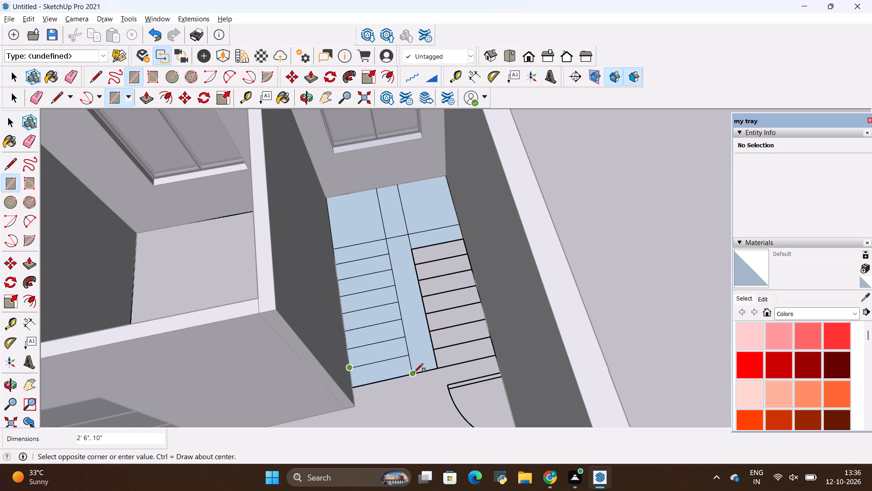
# Erase the large floor face, the strip between the flights, and the first tread face of the flight along the outer wall.
pyautogui.scroll(-6, 425, 245)
pyautogui.press('space')
pyautogui.rightClick(411, 396)
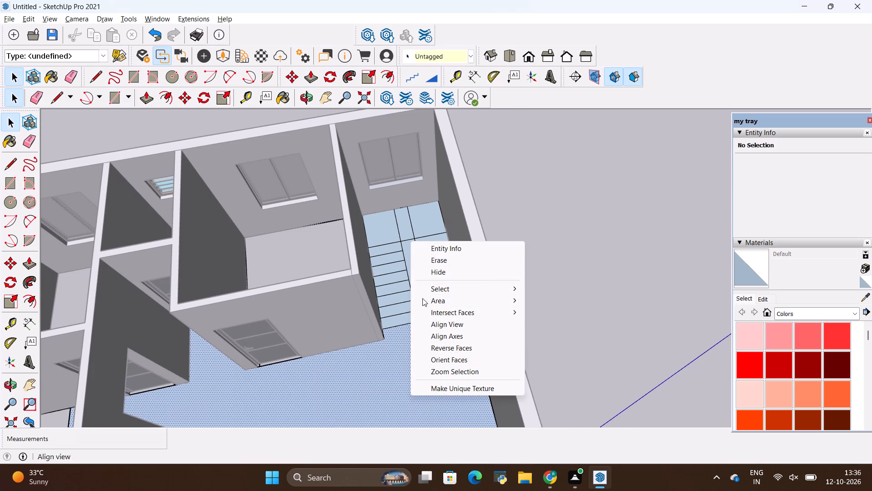
pyautogui.click(434, 264)
pyautogui.scroll(3, 428, 282)
pyautogui.rightClick(412, 301)
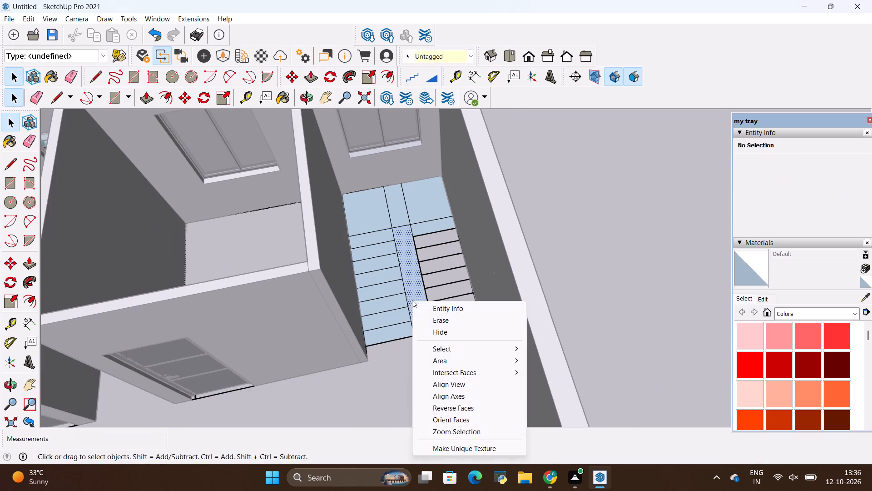
pyautogui.click(427, 316)
pyautogui.scroll(3, 420, 235)
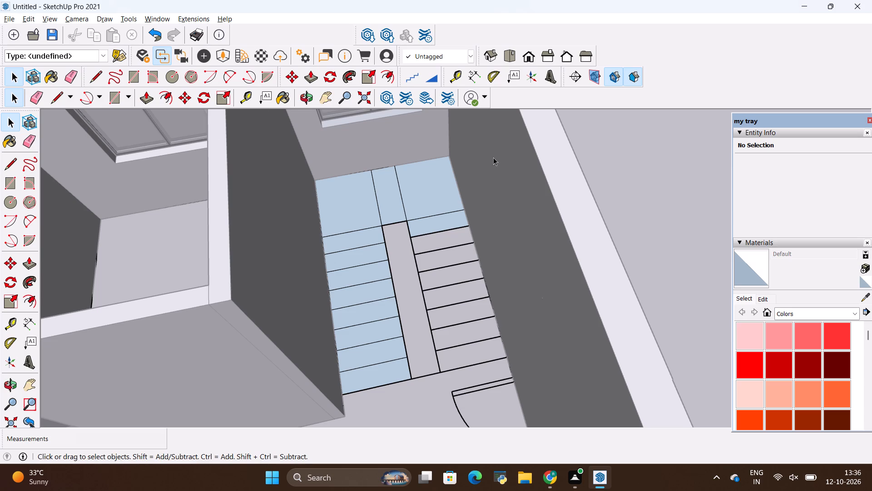
pyautogui.rightClick(427, 228)
pyautogui.click(444, 244)
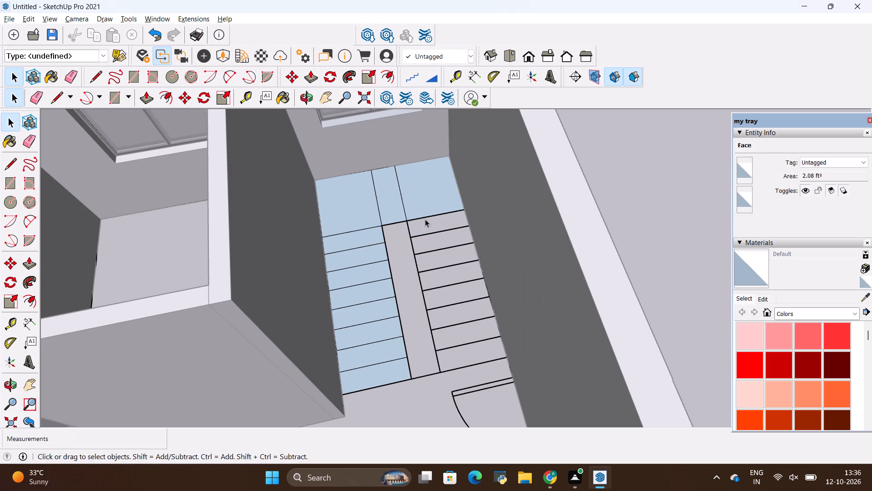
# Draw 2' 6" by 10" rectangles over the first five treads of the flight along the outer wall, working away from the landing.
pyautogui.press('r')
pyautogui.scroll(3, 428, 214)
pyautogui.click(397, 223)
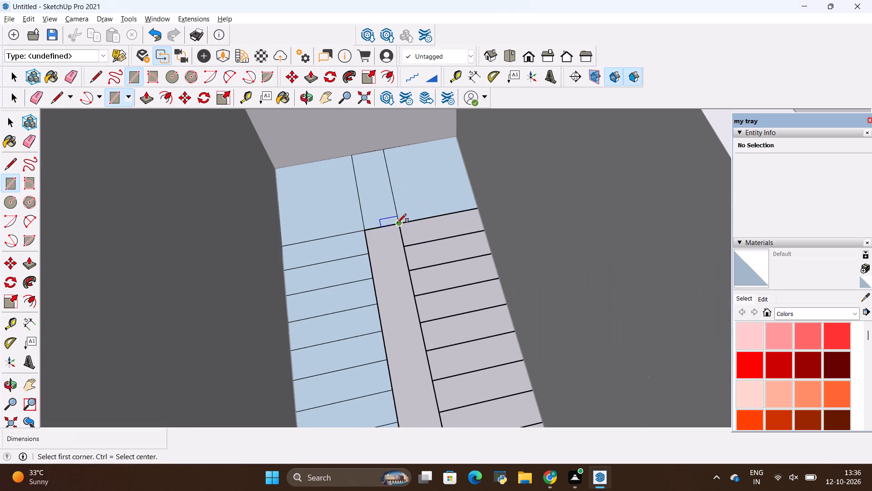
pyautogui.click(483, 232)
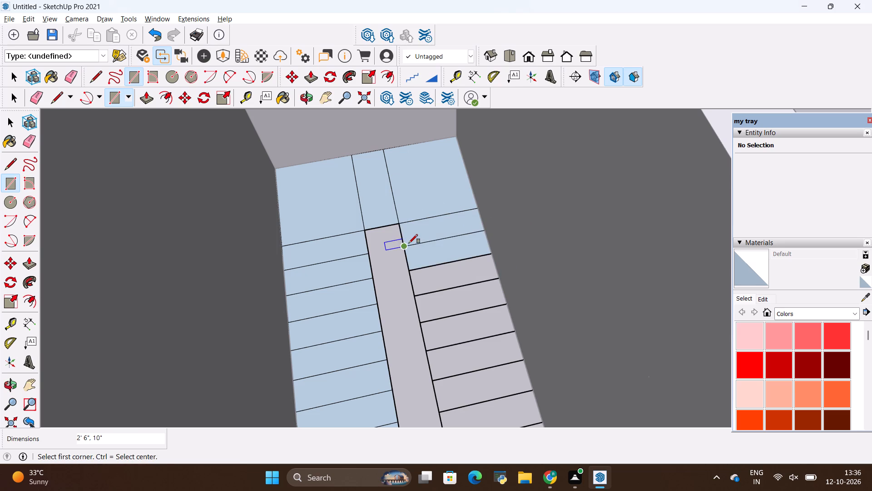
pyautogui.click(405, 245)
pyautogui.click(493, 255)
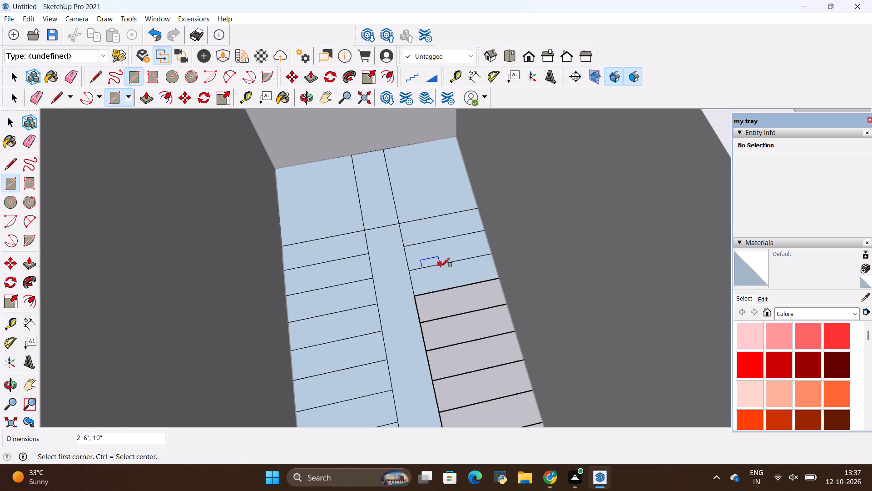
pyautogui.click(407, 270)
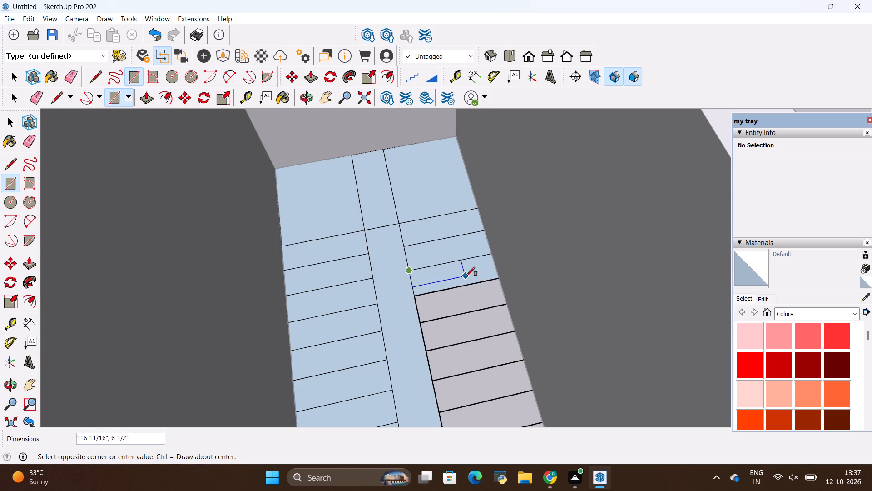
pyautogui.click(500, 277)
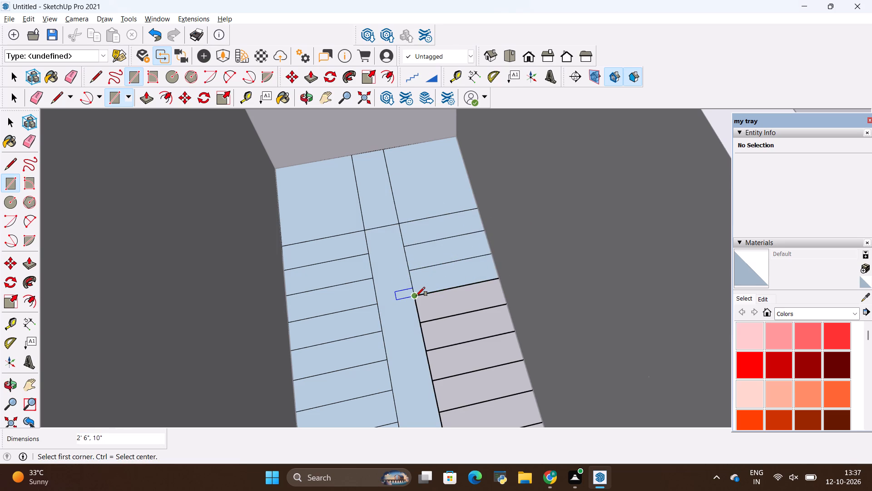
pyautogui.click(416, 296)
pyautogui.click(510, 304)
pyautogui.scroll(-2, 466, 237)
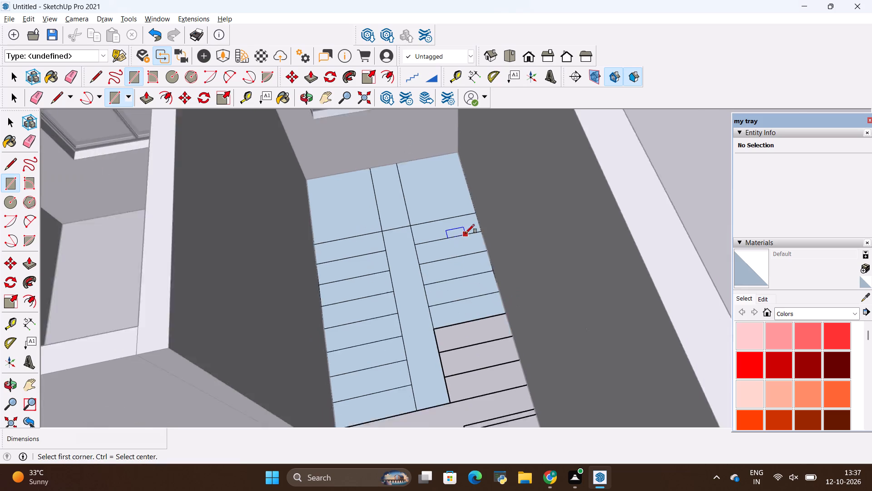
pyautogui.scroll(-2, 466, 233)
pyautogui.click(430, 289)
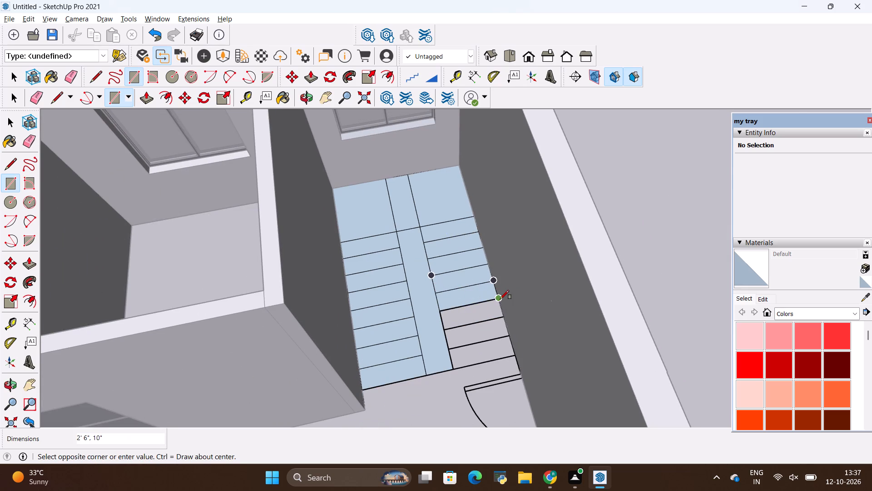
pyautogui.click(500, 299)
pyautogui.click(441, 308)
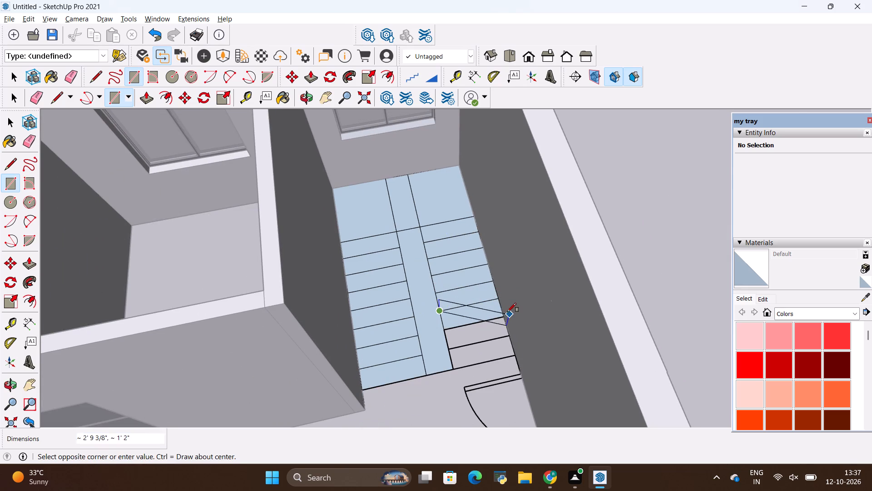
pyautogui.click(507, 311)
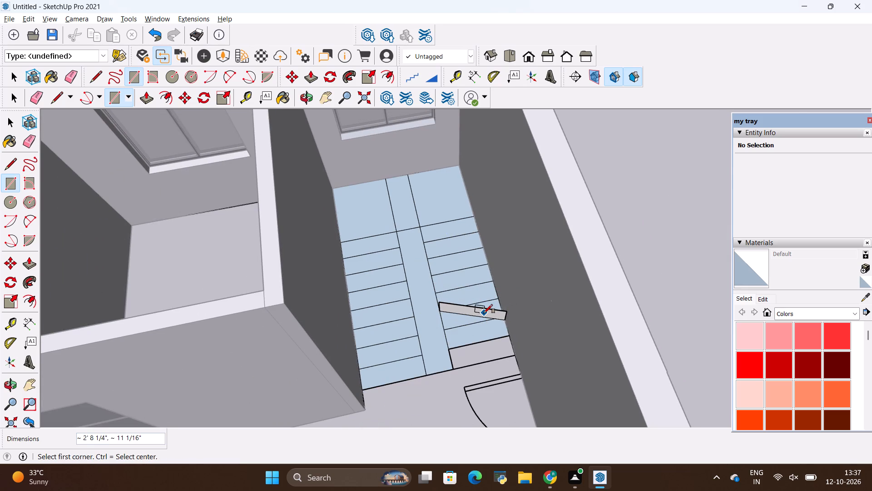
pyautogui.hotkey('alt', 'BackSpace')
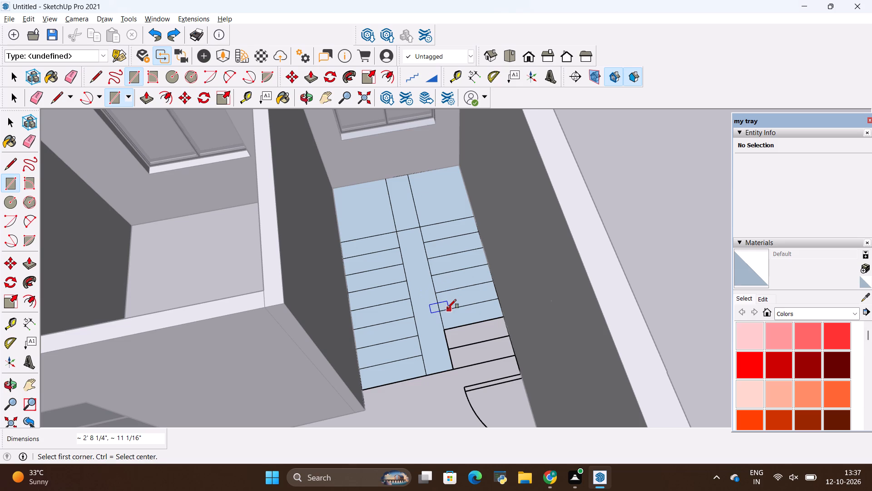
# Draw 2' 6" by 10" rectangles over the remaining three treads of the flight along the outer wall.
pyautogui.click(436, 309)
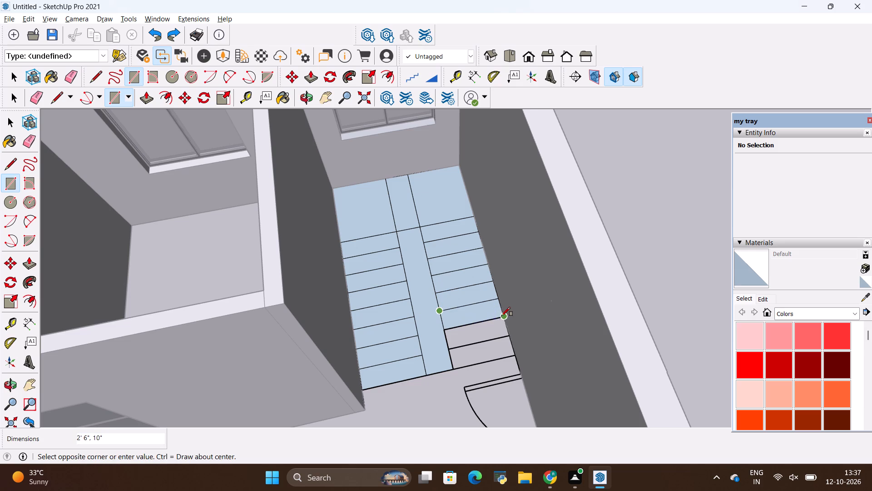
pyautogui.click(501, 316)
pyautogui.click(440, 327)
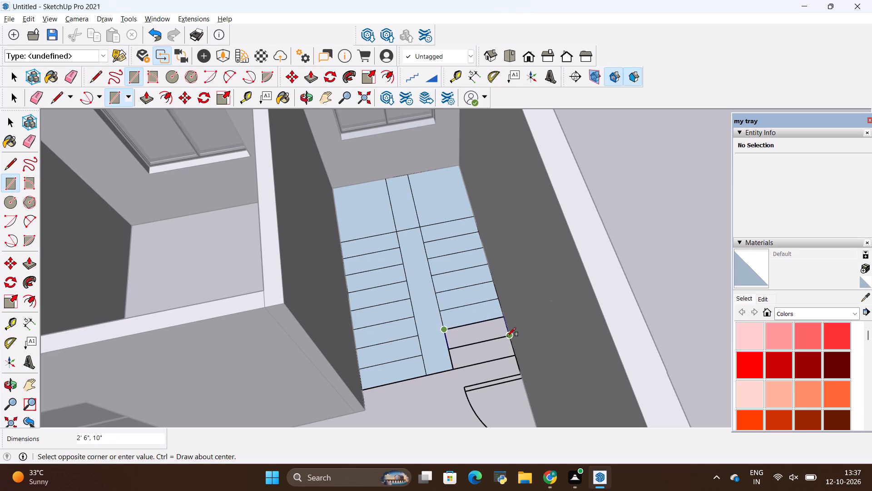
pyautogui.click(507, 336)
pyautogui.click(449, 351)
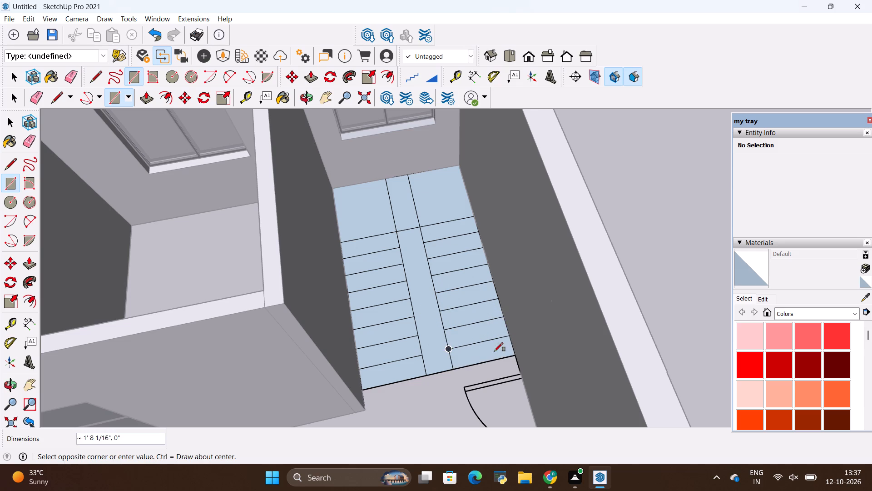
pyautogui.click(514, 358)
# Erase the strip face between the two stair flights and the large floor face beyond the stairs.
pyautogui.press('space')
pyautogui.rightClick(439, 345)
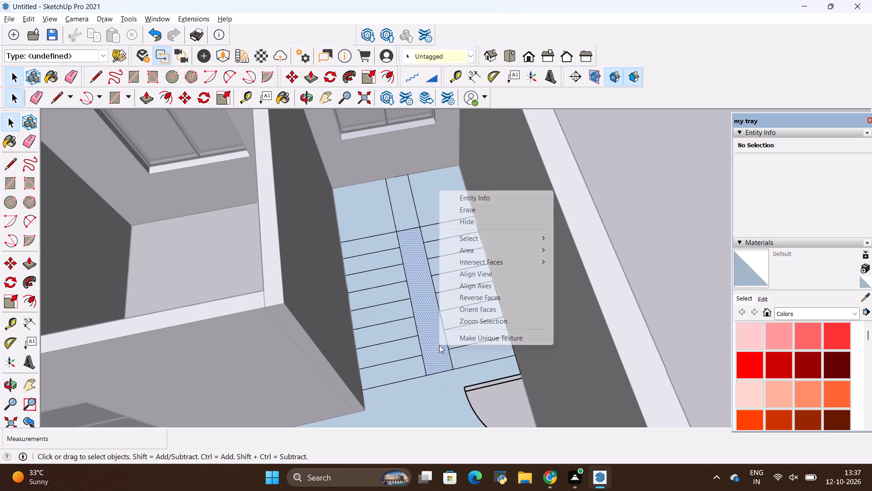
pyautogui.click(461, 202)
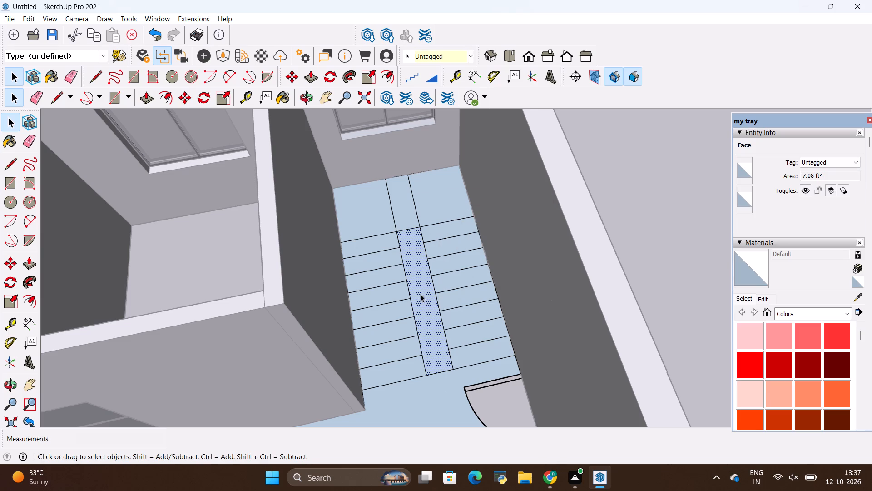
pyautogui.press('space')
pyautogui.rightClick(420, 296)
pyautogui.click(442, 316)
pyautogui.scroll(-5, 428, 264)
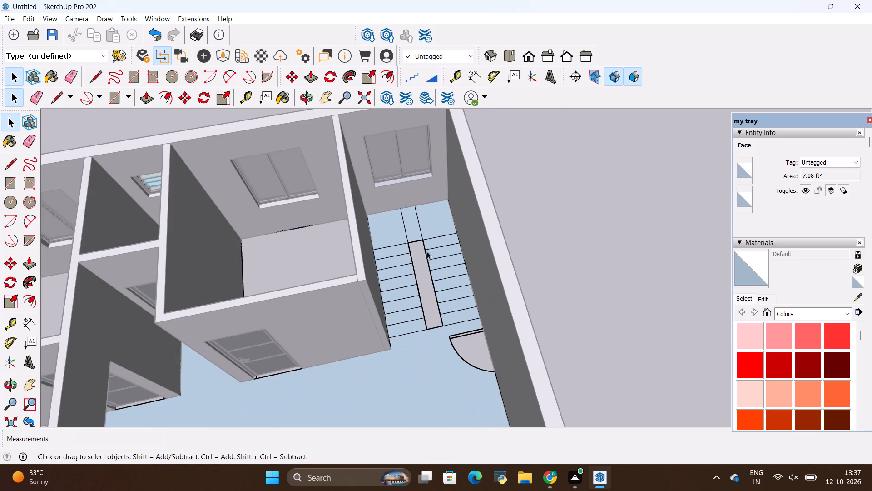
pyautogui.press('space')
pyautogui.rightClick(420, 377)
pyautogui.click(440, 242)
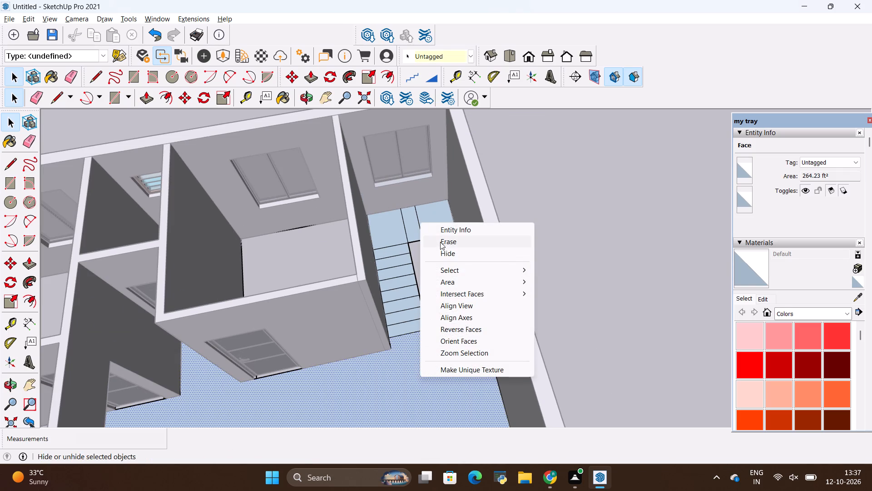
pyautogui.scroll(-6, 440, 242)
pyautogui.scroll(12, 436, 255)
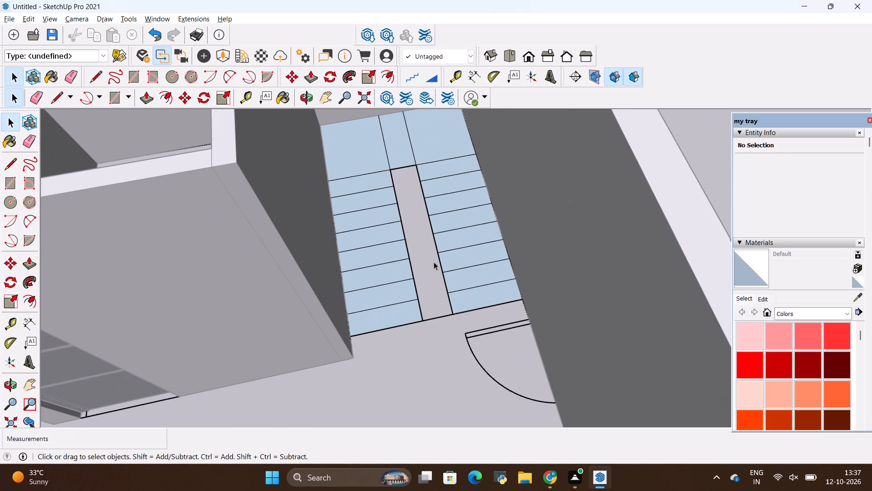
# Copy the connected floor plan linework and stair faces to open ground beside the house, about 40' 11" away.
pyautogui.press('r')
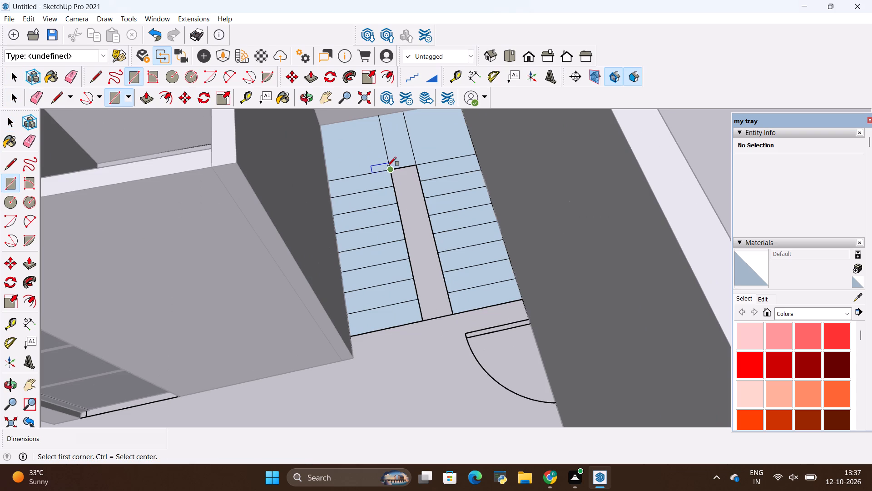
pyautogui.press('space')
pyautogui.tripleClick(366, 164)
pyautogui.scroll(-5, 402, 287)
pyautogui.press('m')
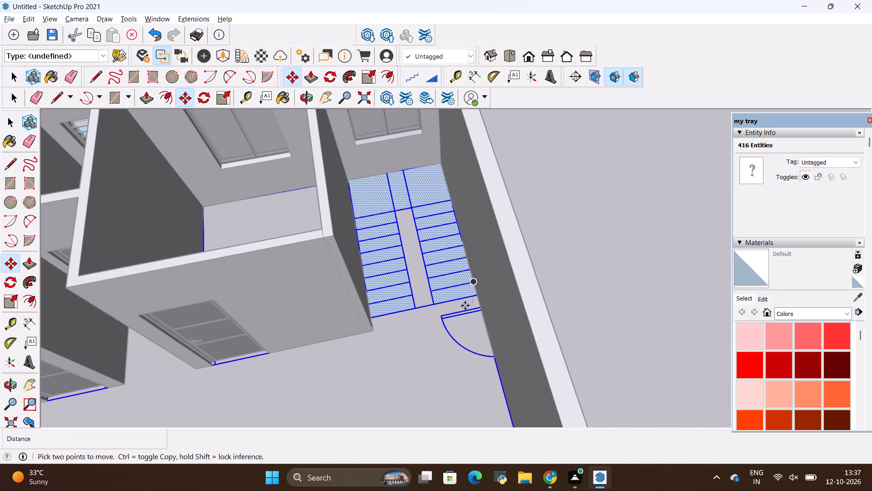
pyautogui.keyDown('ctrl'); pyautogui.moveTo(476, 297); pyautogui.dragTo(469, 300); pyautogui.keyUp('ctrl')
pyautogui.scroll(-3, 299, 343)
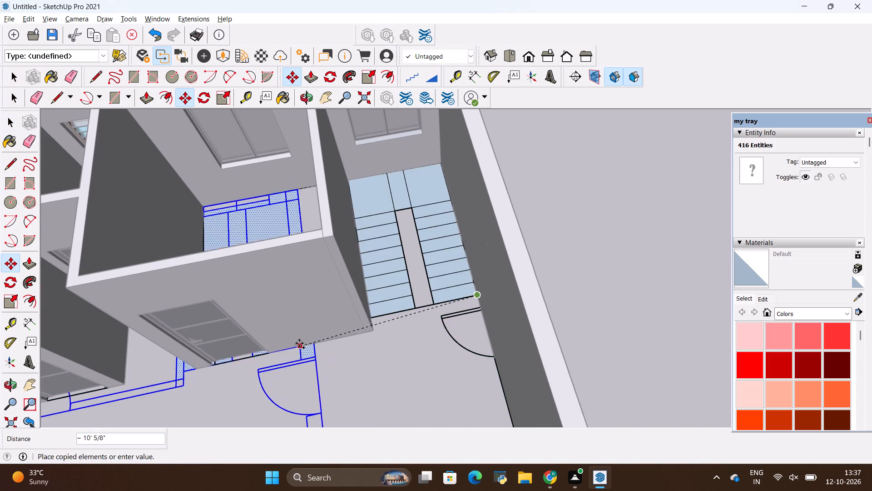
pyautogui.scroll(-3, 299, 343)
pyautogui.scroll(-6, 591, 274)
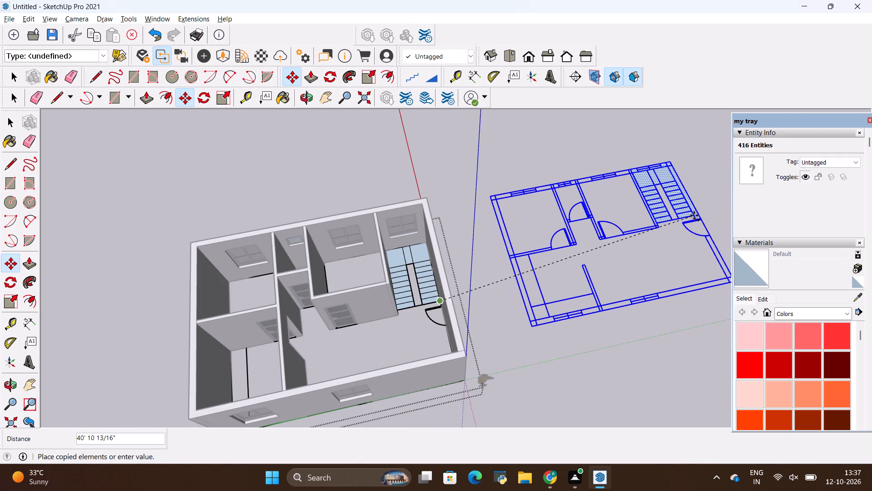
pyautogui.click(694, 215)
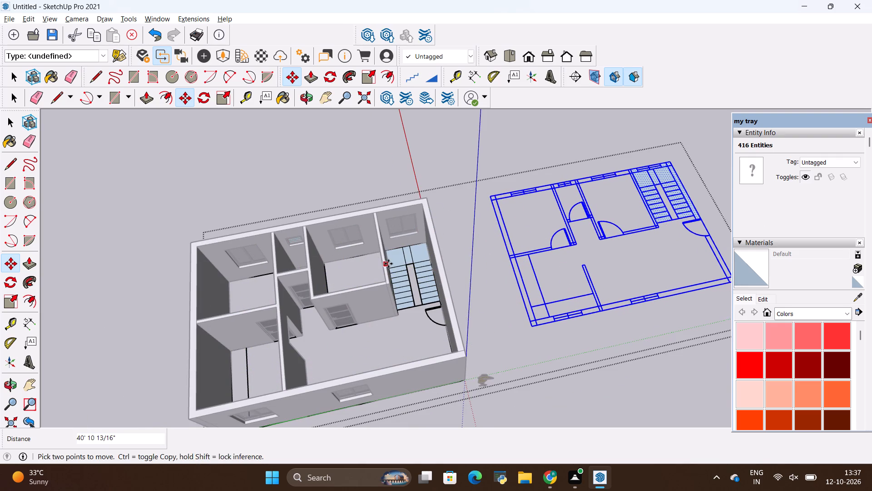
# Close the floor plan group and explode it into loose geometry.
pyautogui.scroll(-5, 387, 265)
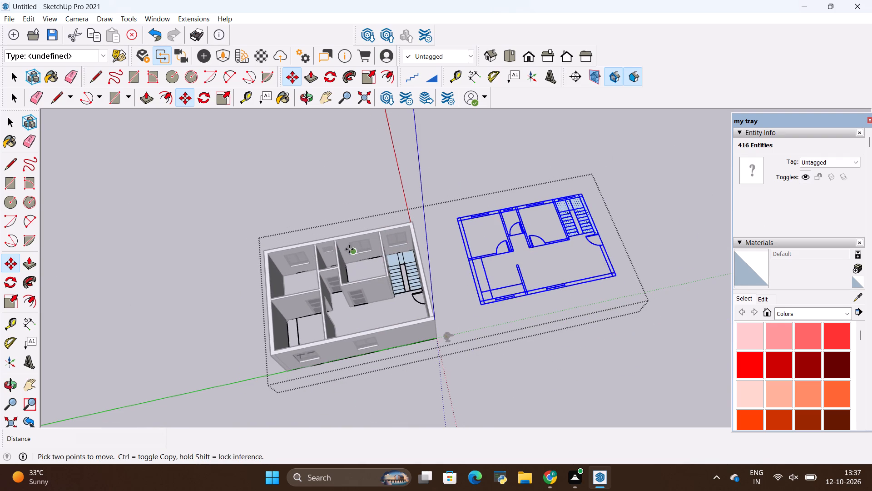
pyautogui.scroll(-2, 349, 249)
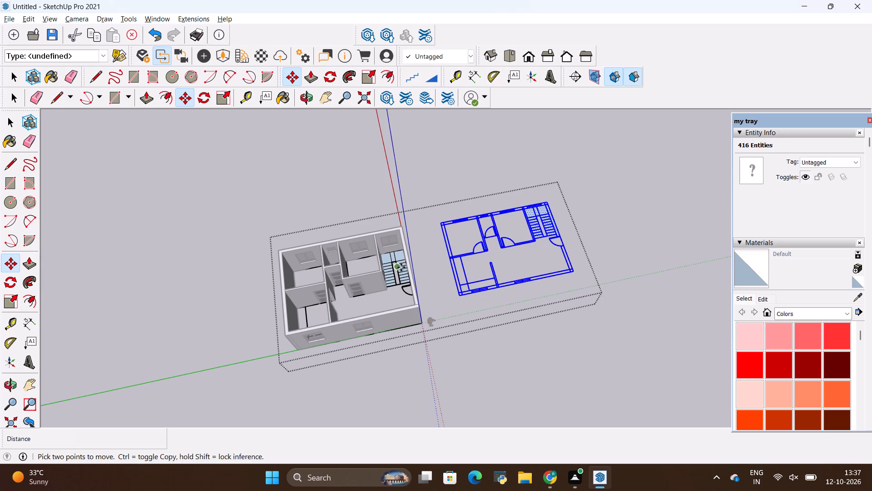
pyautogui.scroll(15, 394, 274)
pyautogui.click(387, 270)
pyautogui.press('space')
pyautogui.doubleClick(385, 270)
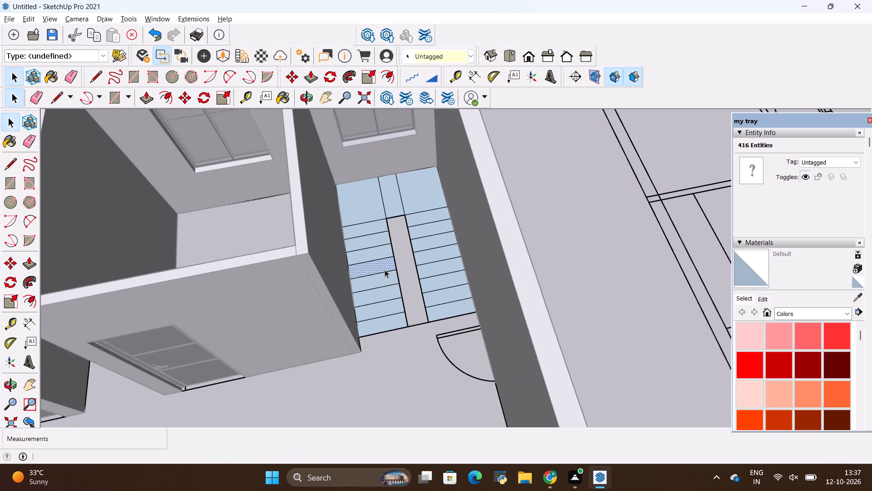
pyautogui.doubleClick(384, 269)
pyautogui.scroll(-12, 384, 269)
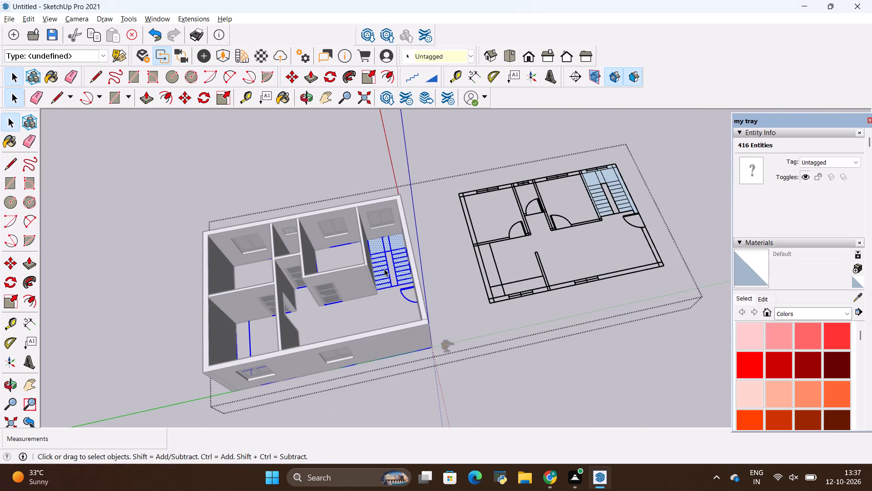
pyautogui.click(301, 179)
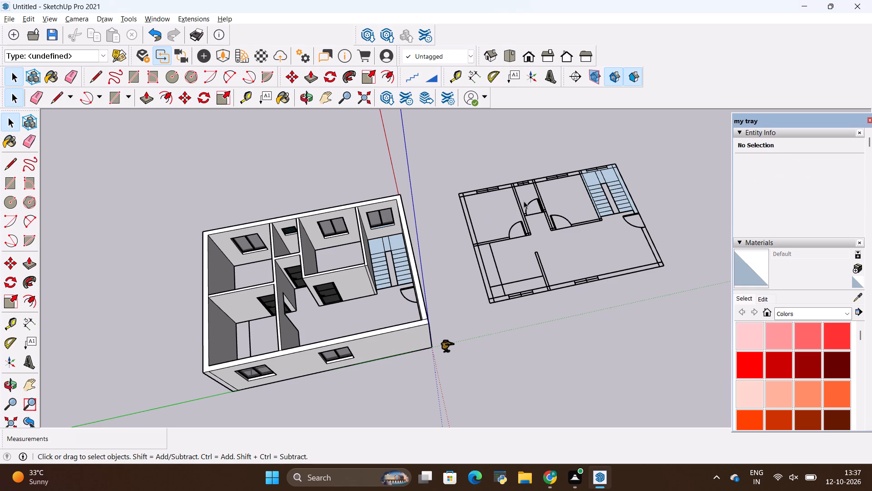
pyautogui.click(540, 190)
pyautogui.rightClick(540, 190)
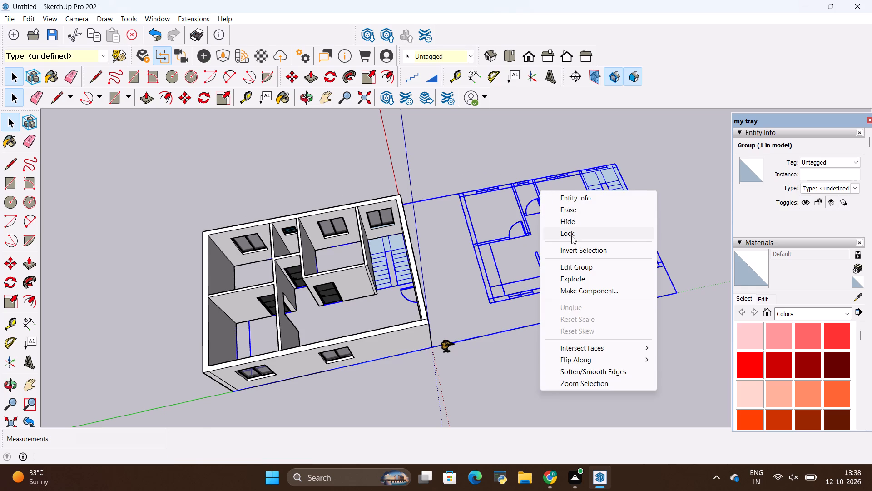
pyautogui.click(569, 280)
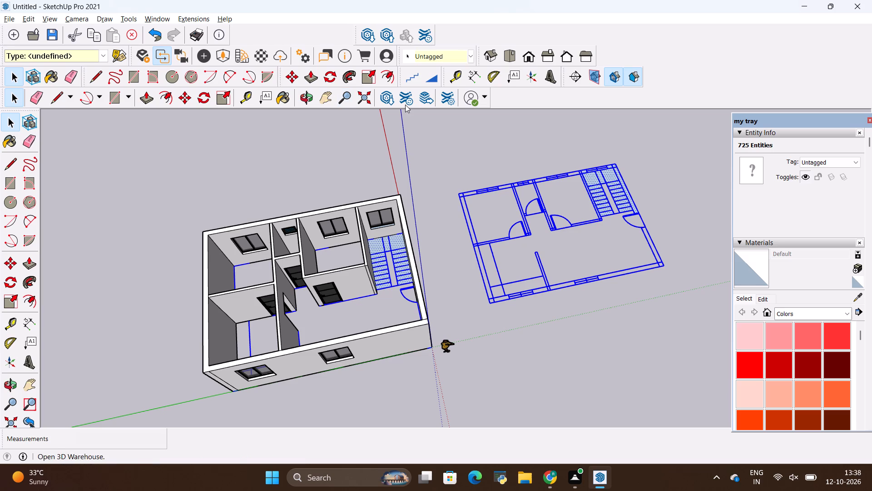
# Erase most of the back wall and window lines from the copied floor plan, between its far corner and the staircase.
pyautogui.scroll(2, 539, 158)
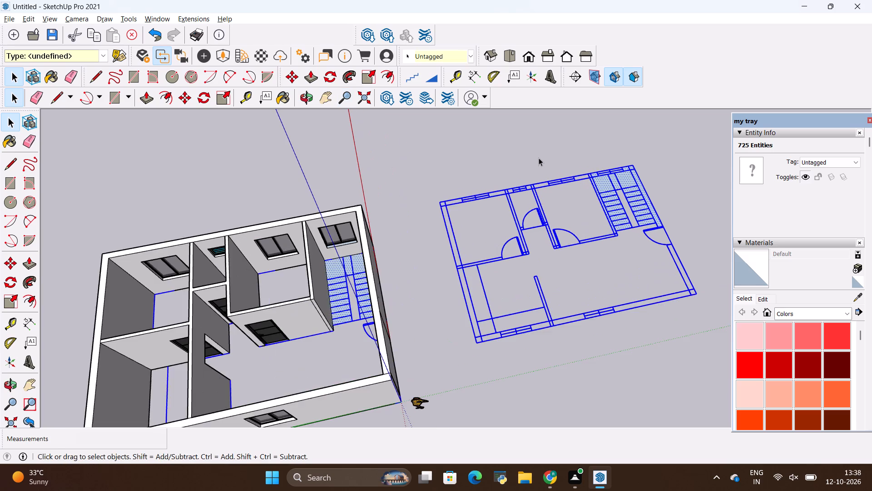
pyautogui.scroll(2, 538, 157)
pyautogui.scroll(-4, 538, 157)
pyautogui.moveTo(620, 232); pyautogui.dragTo(604, 259, button='middle')
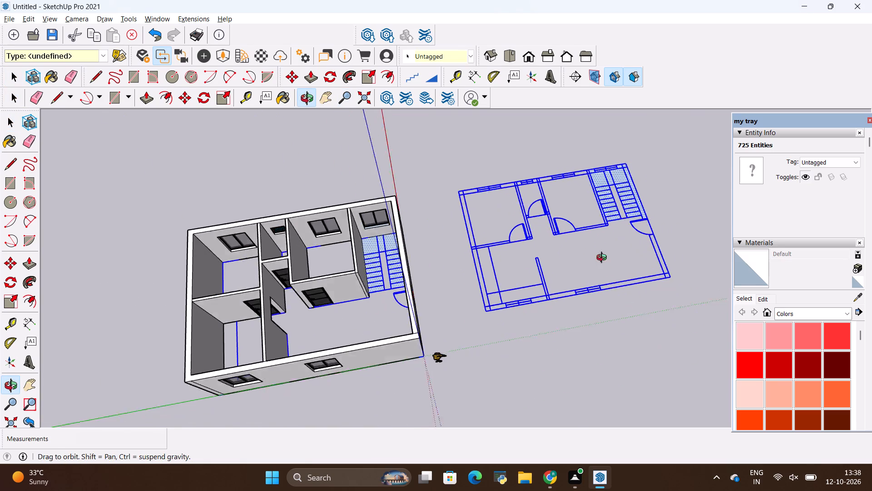
pyautogui.moveTo(604, 259); pyautogui.dragTo(562, 279, button='middle')
pyautogui.scroll(4, 625, 245)
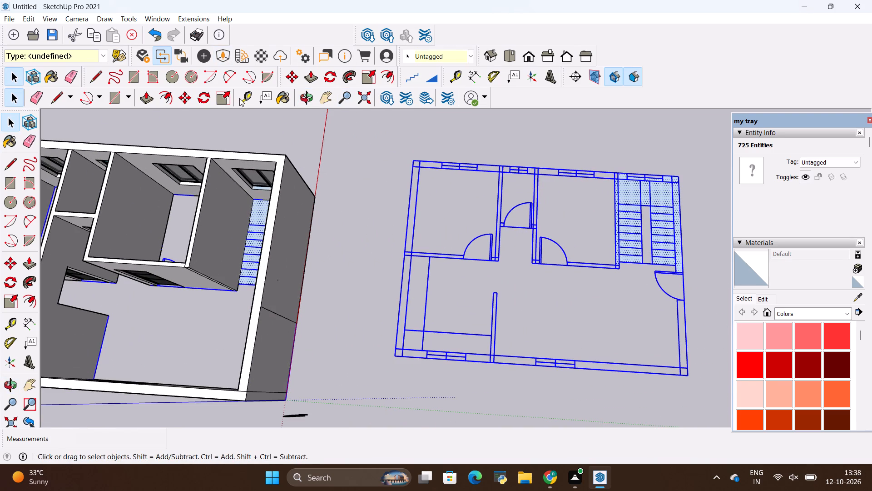
pyautogui.press('e')
pyautogui.moveTo(412, 141); pyautogui.dragTo(422, 172)
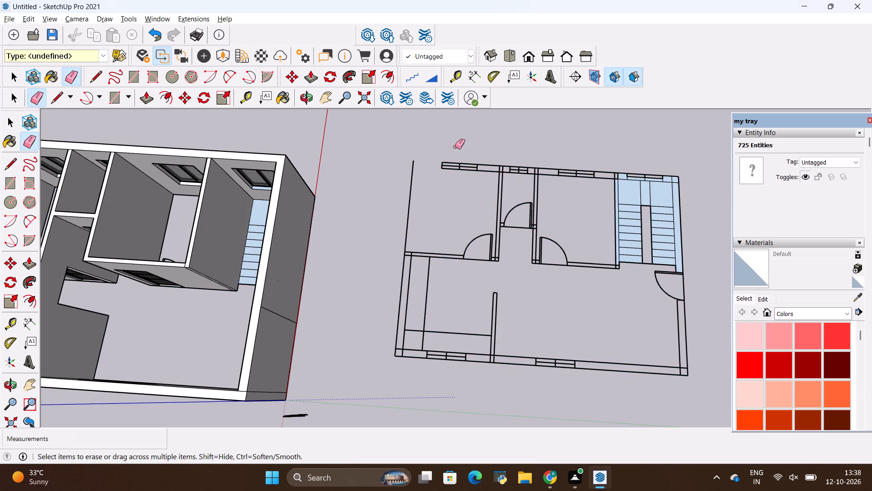
pyautogui.moveTo(456, 148); pyautogui.dragTo(471, 188)
pyautogui.moveTo(539, 151); pyautogui.dragTo(568, 206)
pyautogui.moveTo(596, 163); pyautogui.dragTo(599, 180)
pyautogui.moveTo(598, 175); pyautogui.dragTo(540, 172)
pyautogui.moveTo(540, 160); pyautogui.dragTo(528, 174)
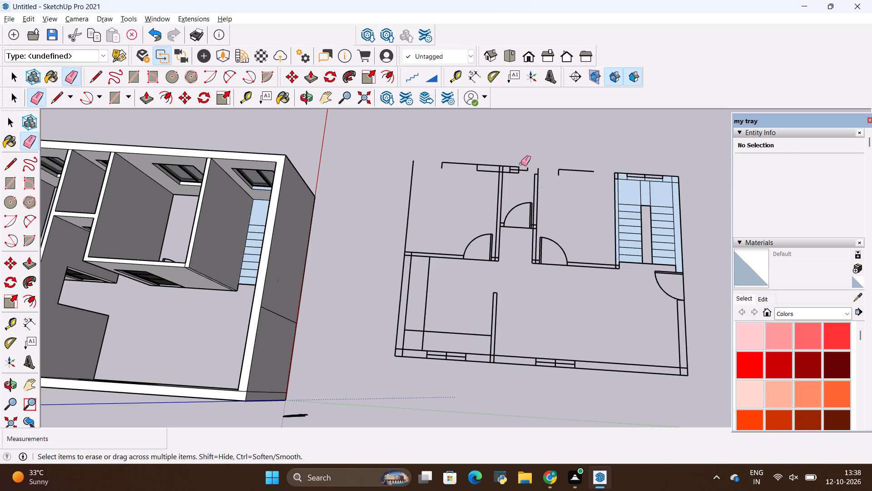
pyautogui.moveTo(520, 163); pyautogui.dragTo(493, 177)
pyautogui.moveTo(482, 169); pyautogui.dragTo(439, 175)
pyautogui.moveTo(423, 167); pyautogui.dragTo(401, 180)
# Erase the copied plan's side wall lines farthest from the staircase and the adjoining inner room line.
pyautogui.moveTo(398, 180); pyautogui.dragTo(397, 243)
pyautogui.moveTo(401, 237); pyautogui.dragTo(409, 280)
pyautogui.moveTo(411, 257); pyautogui.dragTo(414, 269)
pyautogui.moveTo(419, 237); pyautogui.dragTo(423, 253)
pyautogui.moveTo(424, 230); pyautogui.dragTo(427, 299)
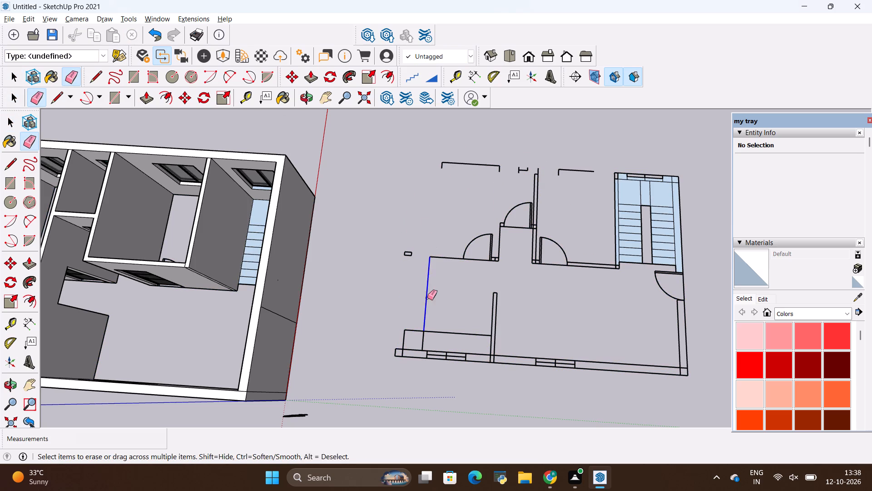
pyautogui.moveTo(427, 299); pyautogui.dragTo(421, 289)
pyautogui.moveTo(418, 258); pyautogui.dragTo(411, 321)
pyautogui.moveTo(408, 304); pyautogui.dragTo(416, 330)
# Erase the wall lines meeting the stairs and the wall and window linework behind the copied landing.
pyautogui.moveTo(603, 176); pyautogui.dragTo(601, 264)
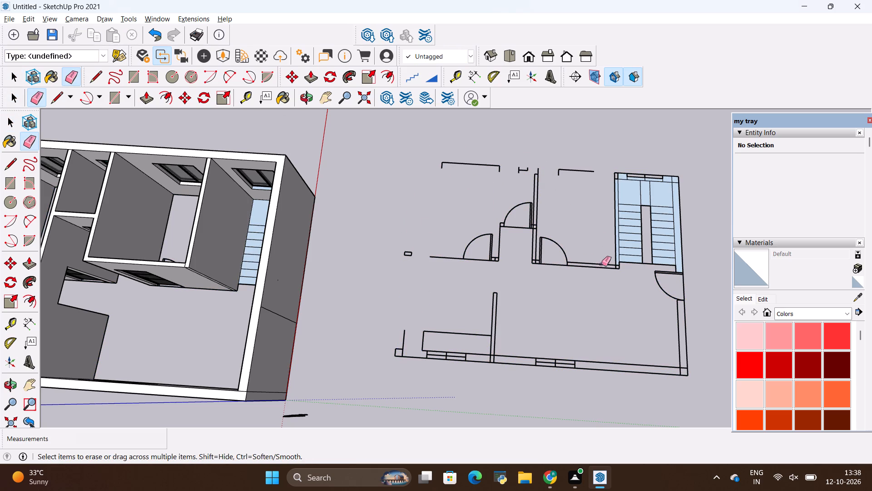
pyautogui.moveTo(601, 264); pyautogui.dragTo(611, 280)
pyautogui.scroll(15, 684, 188)
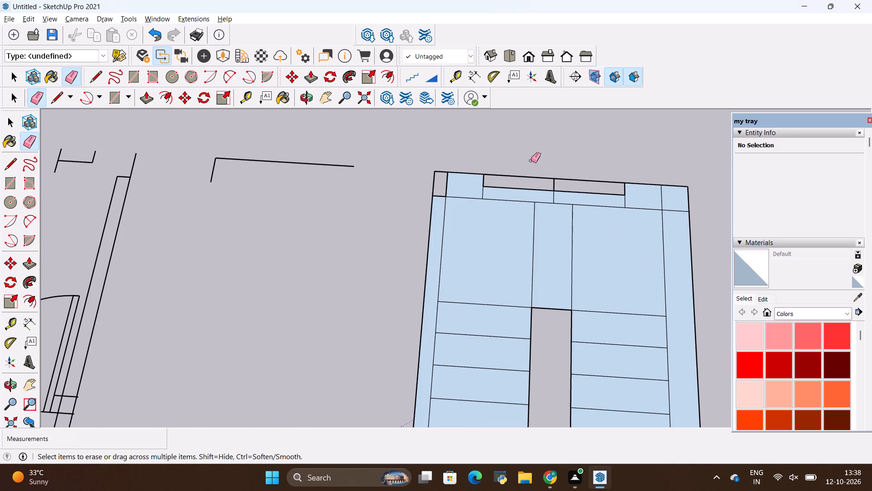
pyautogui.moveTo(413, 177); pyautogui.dragTo(685, 195)
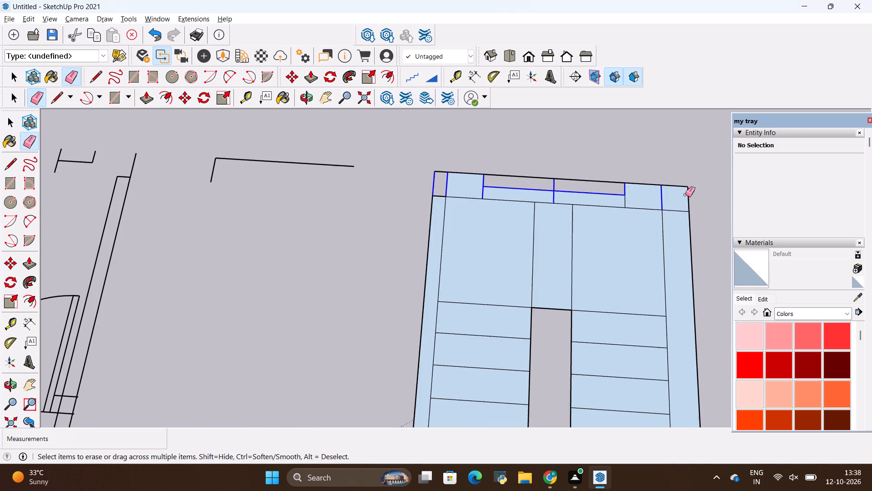
pyautogui.moveTo(685, 195); pyautogui.dragTo(699, 196)
pyautogui.moveTo(698, 195); pyautogui.dragTo(671, 183)
# Erase the entrance door leaf and the outer wall strip running along the copied outer stair flight.
pyautogui.scroll(-5, 531, 153)
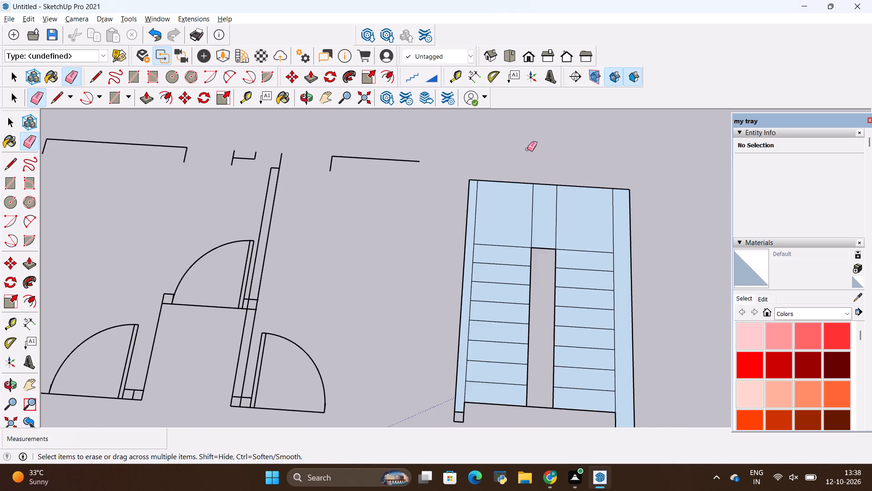
pyautogui.scroll(-4, 528, 150)
pyautogui.scroll(6, 544, 377)
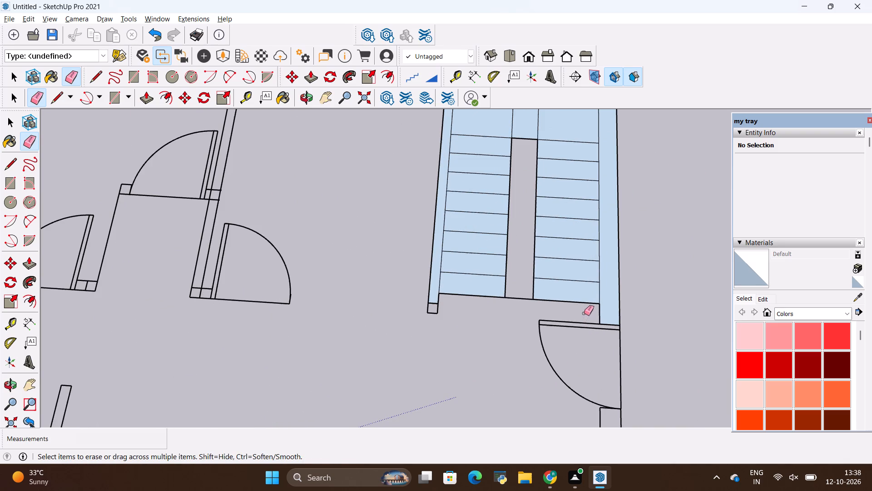
pyautogui.moveTo(584, 313); pyautogui.dragTo(589, 329)
pyautogui.scroll(-3, 589, 321)
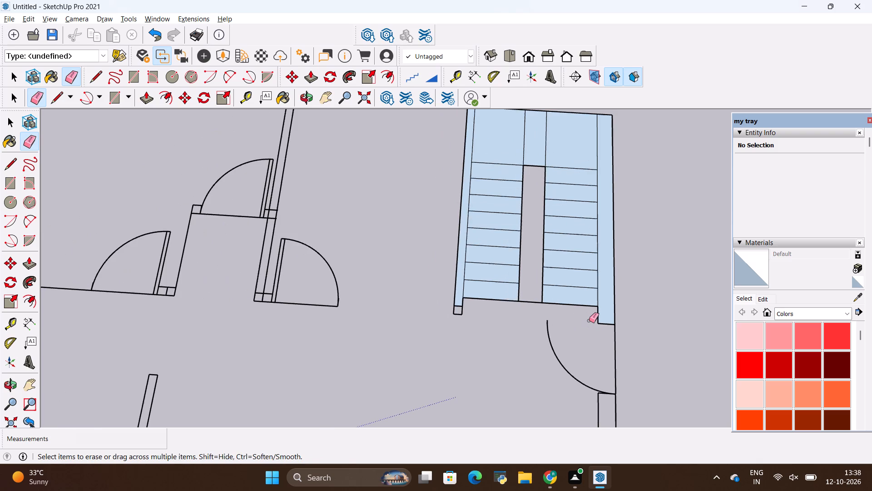
pyautogui.scroll(1, 589, 321)
pyautogui.moveTo(589, 321); pyautogui.dragTo(616, 311)
pyautogui.moveTo(612, 315); pyautogui.dragTo(603, 323)
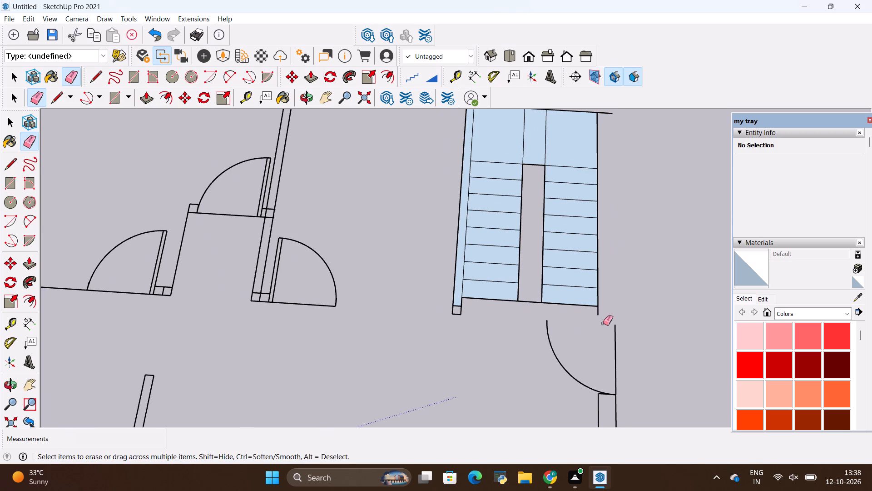
pyautogui.scroll(4, 600, 321)
pyautogui.moveTo(599, 308); pyautogui.dragTo(592, 311)
# Erase the partition wall strip and its end square beside the copied inner stair flight.
pyautogui.scroll(7, 519, 316)
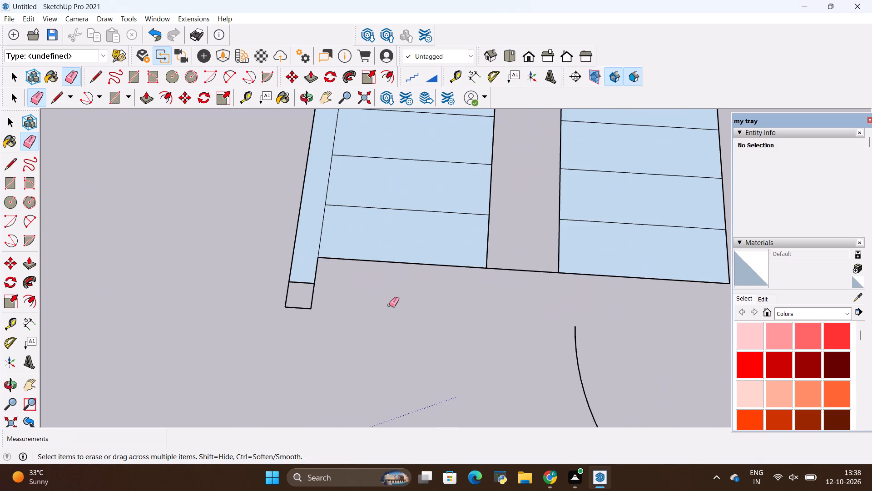
pyautogui.moveTo(344, 284); pyautogui.dragTo(253, 261)
pyautogui.moveTo(286, 266); pyautogui.dragTo(296, 301)
pyautogui.moveTo(299, 284); pyautogui.dragTo(312, 301)
pyautogui.moveTo(302, 300); pyautogui.dragTo(297, 330)
pyautogui.scroll(-14, 318, 317)
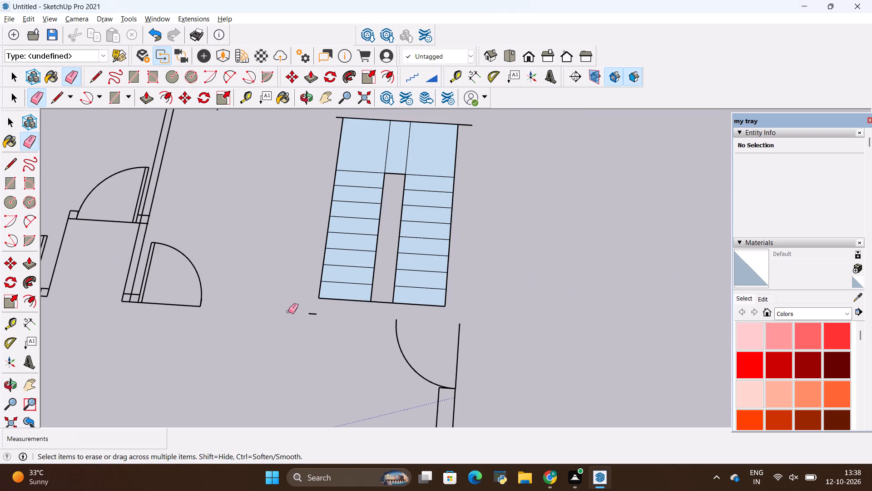
pyautogui.moveTo(305, 306); pyautogui.dragTo(311, 322)
# Erase the stub edges that extend past both back corners of the copied stair landing.
pyautogui.scroll(-1, 319, 312)
pyautogui.scroll(1, 433, 118)
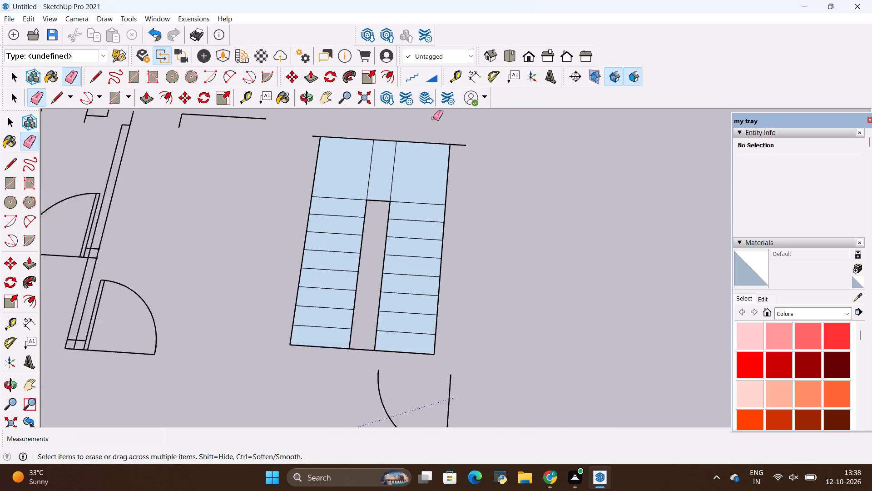
pyautogui.scroll(5, 433, 118)
pyautogui.scroll(4, 468, 138)
pyautogui.moveTo(460, 135); pyautogui.dragTo(462, 188)
pyautogui.scroll(-5, 509, 189)
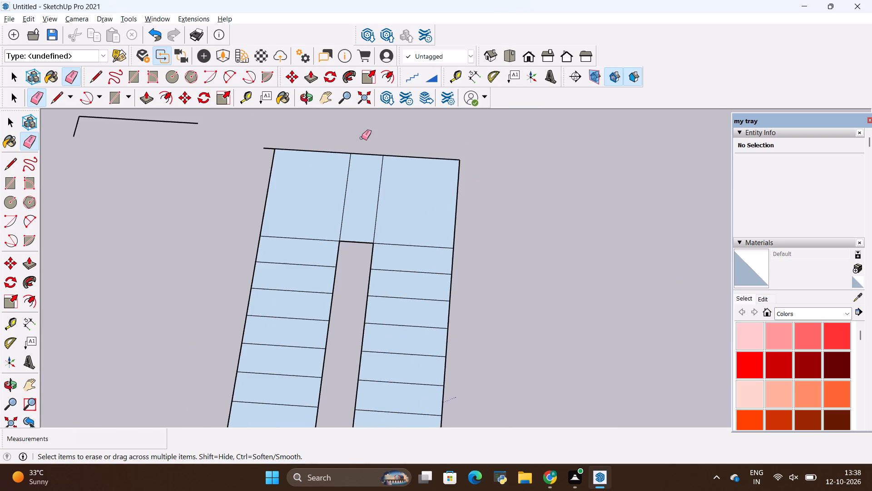
pyautogui.scroll(9, 332, 136)
pyautogui.moveTo(235, 142); pyautogui.dragTo(237, 177)
pyautogui.scroll(-13, 237, 175)
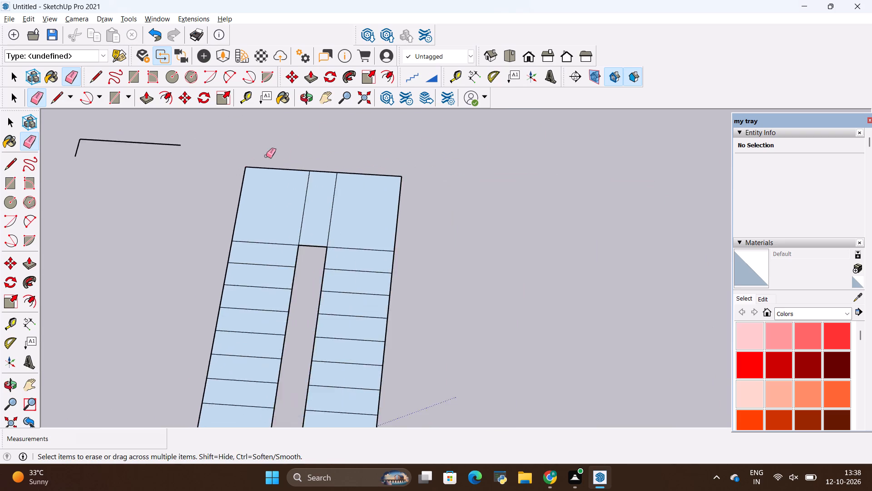
# Erase the entrance door arc and the outer wall lines in front of the copied stair flights.
pyautogui.scroll(-4, 266, 156)
pyautogui.scroll(-4, 485, 176)
pyautogui.scroll(5, 395, 320)
pyautogui.moveTo(343, 302); pyautogui.dragTo(481, 351)
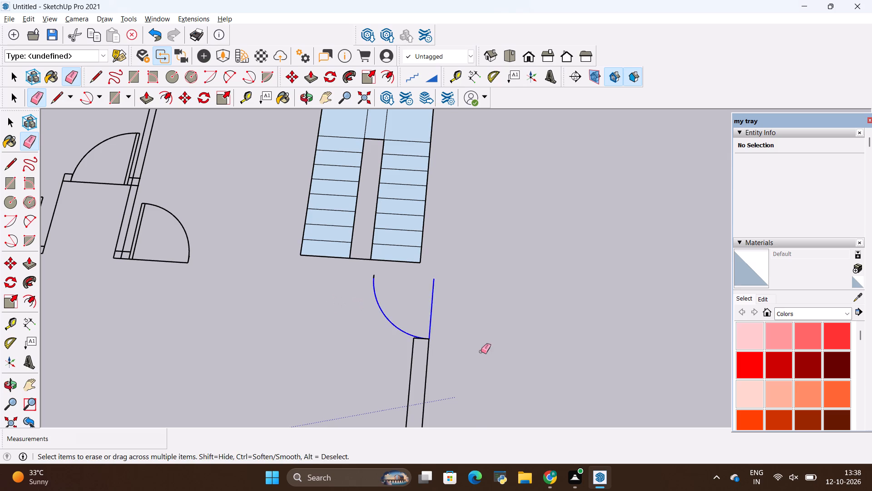
pyautogui.moveTo(481, 351); pyautogui.dragTo(481, 351)
pyautogui.moveTo(403, 337); pyautogui.dragTo(431, 362)
pyautogui.moveTo(424, 330); pyautogui.dragTo(423, 344)
pyautogui.scroll(2, 374, 291)
pyautogui.moveTo(371, 265); pyautogui.dragTo(381, 306)
pyautogui.moveTo(395, 272); pyautogui.dragTo(354, 272)
# Erase leftover window, partition and door lines from the rooms beside the copied staircase.
pyautogui.scroll(-11, 501, 308)
pyautogui.scroll(20, 440, 206)
pyautogui.scroll(3, 440, 206)
pyautogui.scroll(-19, 487, 266)
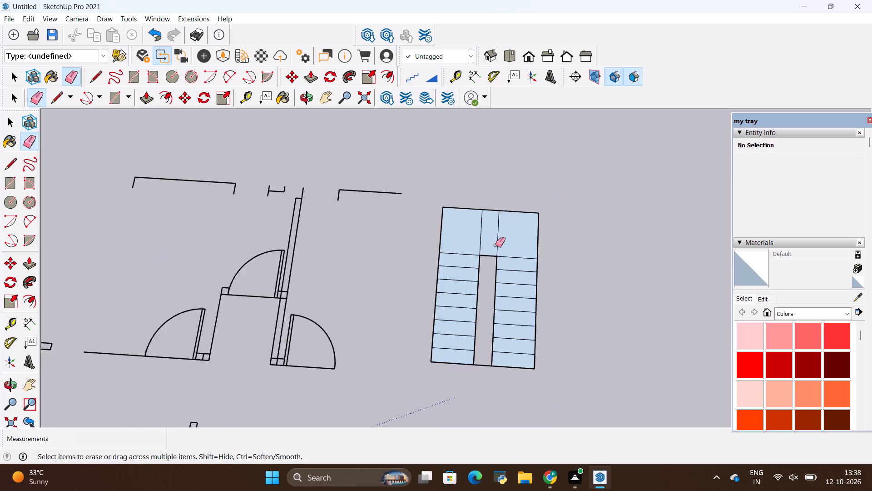
pyautogui.scroll(-1, 495, 245)
pyautogui.moveTo(421, 190); pyautogui.dragTo(382, 196)
pyautogui.moveTo(371, 191); pyautogui.dragTo(344, 197)
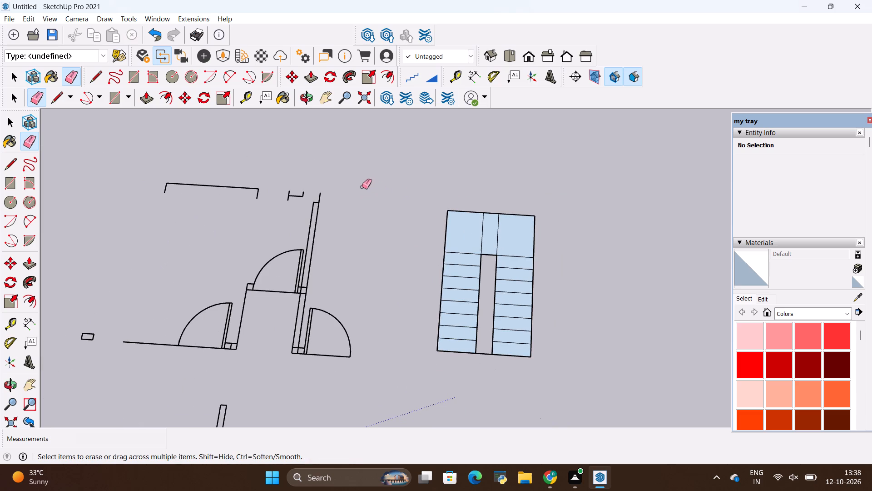
pyautogui.moveTo(356, 190); pyautogui.dragTo(301, 246)
pyautogui.moveTo(305, 235); pyautogui.dragTo(276, 307)
pyautogui.moveTo(302, 276); pyautogui.dragTo(303, 297)
pyautogui.moveTo(304, 285); pyautogui.dragTo(299, 309)
pyautogui.moveTo(298, 291); pyautogui.dragTo(293, 279)
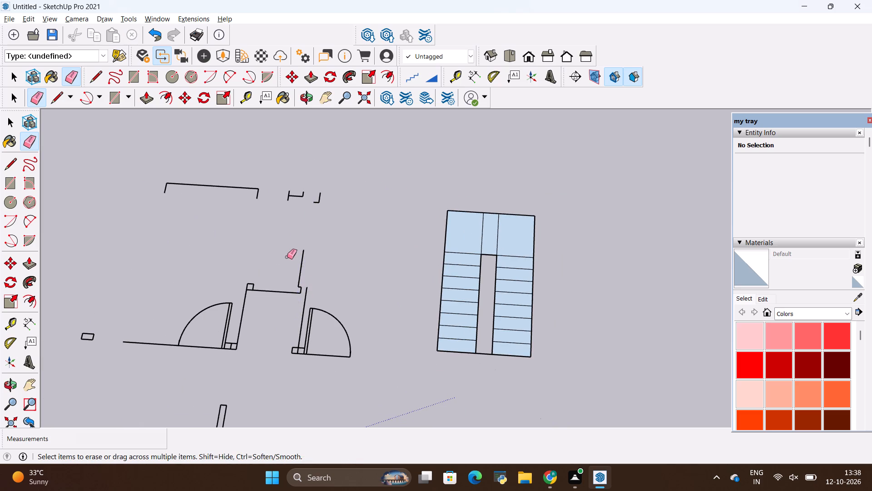
pyautogui.moveTo(286, 250); pyautogui.dragTo(319, 348)
pyautogui.moveTo(347, 284); pyautogui.dragTo(328, 353)
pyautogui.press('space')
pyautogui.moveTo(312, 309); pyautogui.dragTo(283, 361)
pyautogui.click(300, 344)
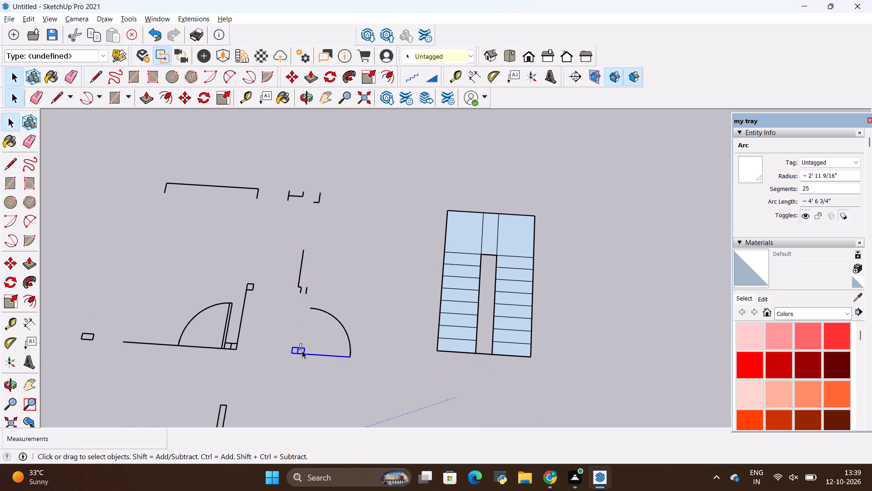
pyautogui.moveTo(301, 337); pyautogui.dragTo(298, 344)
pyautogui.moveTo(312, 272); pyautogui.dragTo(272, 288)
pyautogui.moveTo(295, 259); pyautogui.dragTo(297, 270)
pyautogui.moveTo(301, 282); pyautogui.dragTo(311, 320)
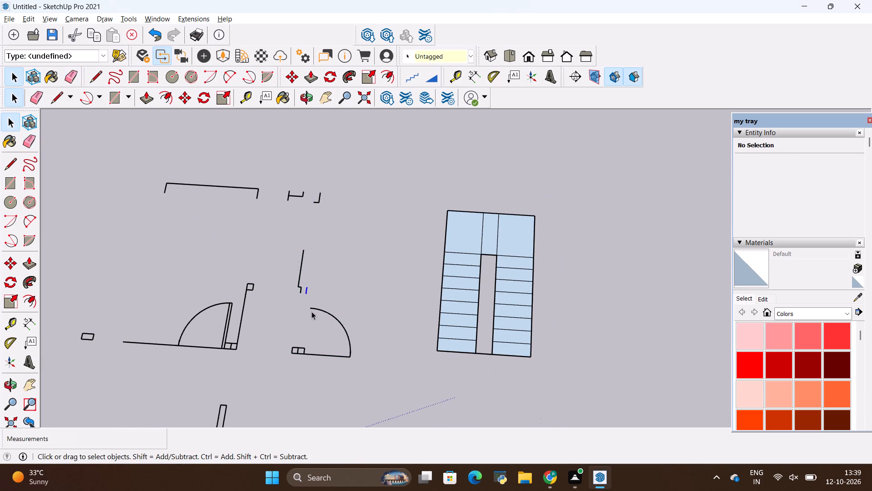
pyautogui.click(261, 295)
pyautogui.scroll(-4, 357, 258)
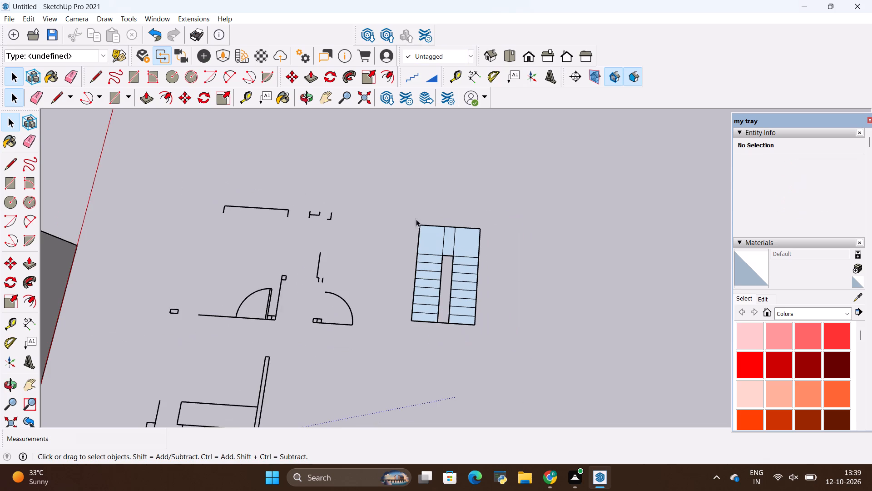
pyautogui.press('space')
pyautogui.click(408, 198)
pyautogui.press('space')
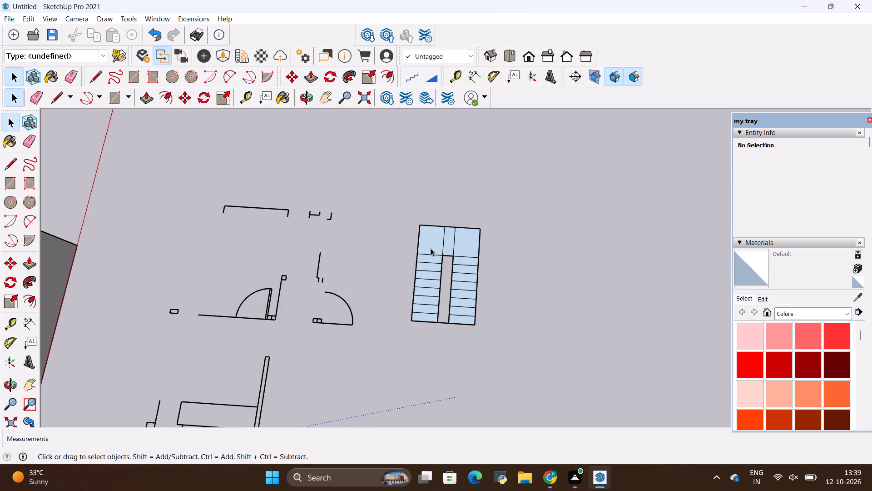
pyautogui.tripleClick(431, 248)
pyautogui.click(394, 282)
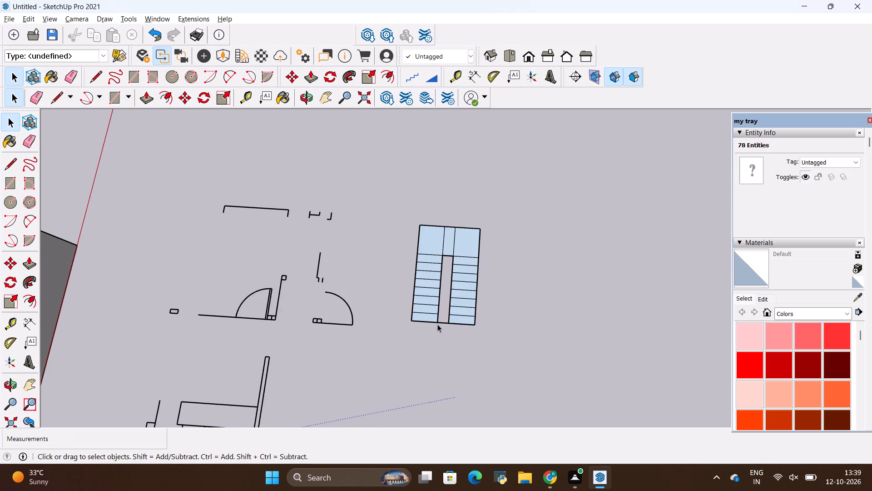
# Erase the edge that bridges the gap between the open ends of the two stair flights.
pyautogui.scroll(9, 438, 326)
pyautogui.press('e')
pyautogui.moveTo(450, 300); pyautogui.dragTo(449, 341)
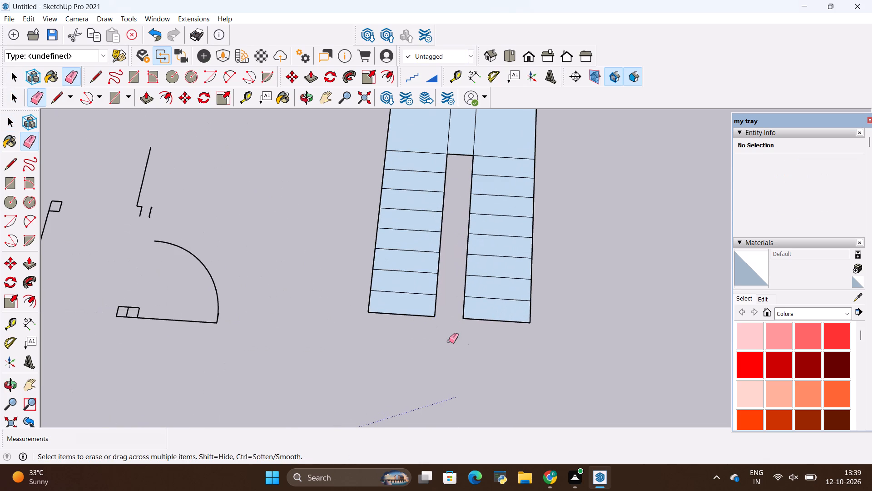
# Select all connected faces and edges of the isolated stair plan and start Make Stair on them.
pyautogui.scroll(-3, 449, 341)
pyautogui.press('space')
pyautogui.tripleClick(426, 290)
pyautogui.click(426, 290)
pyautogui.scroll(-7, 426, 290)
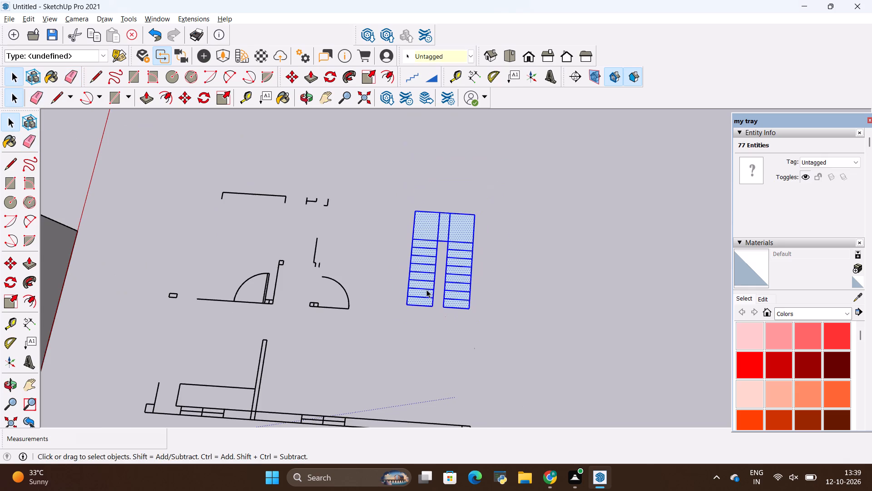
pyautogui.rightClick(411, 79)
pyautogui.click(361, 195)
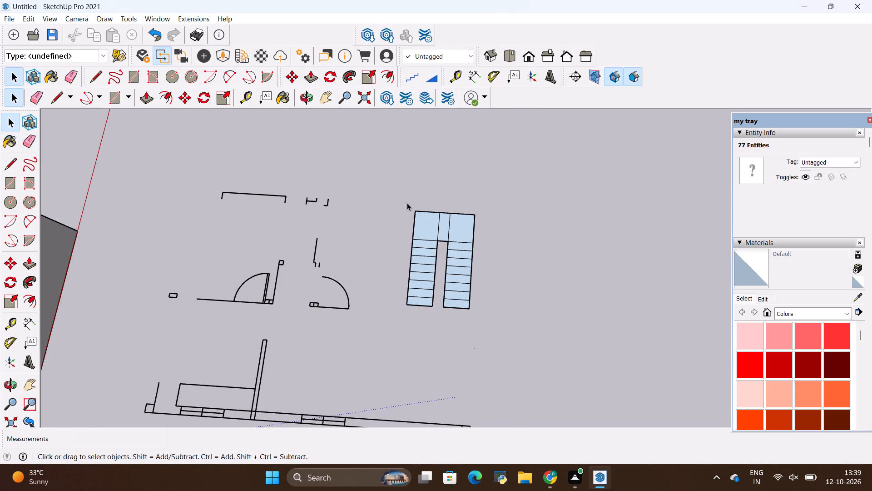
pyautogui.tripleClick(430, 258)
pyautogui.click(430, 258)
pyautogui.click(411, 71)
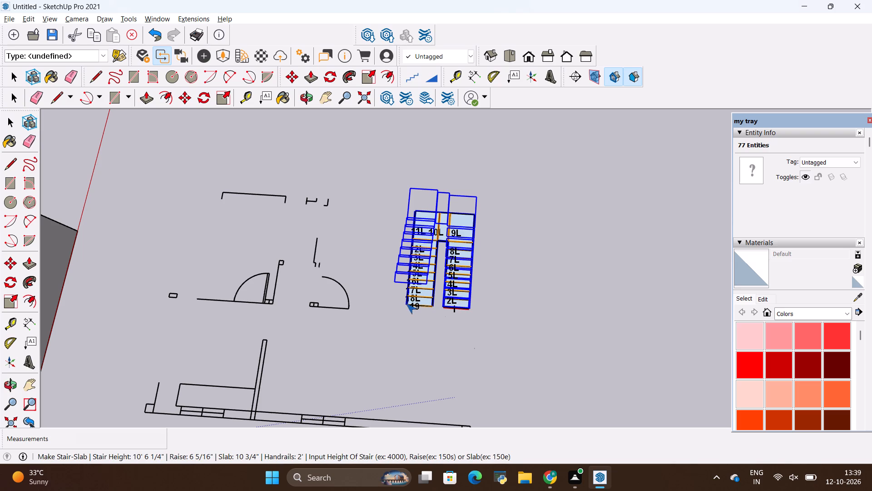
# Reverse the stair direction so numbering starts on the flight farther from the outer wall.
pyautogui.scroll(5, 406, 303)
pyautogui.scroll(2, 409, 245)
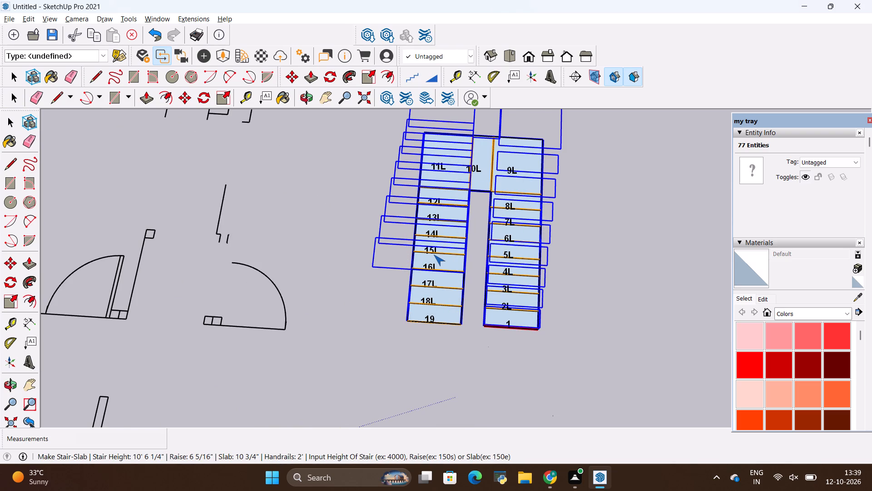
pyautogui.rightClick(435, 254)
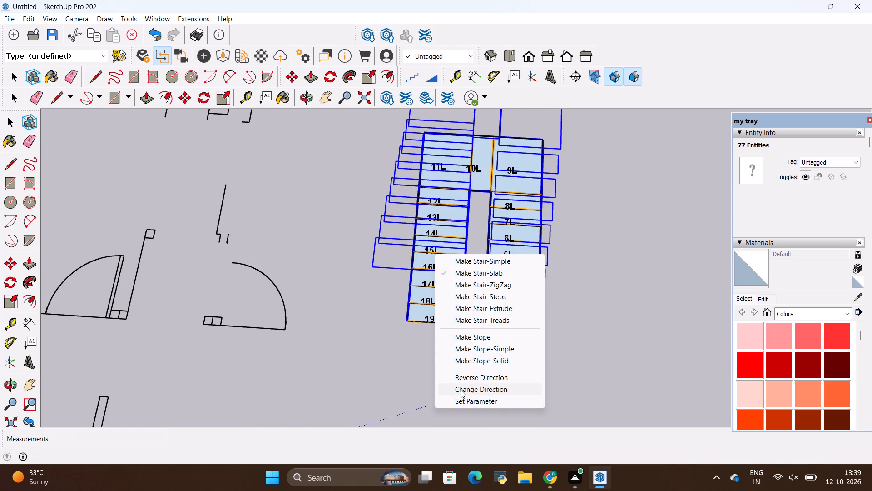
pyautogui.click(462, 380)
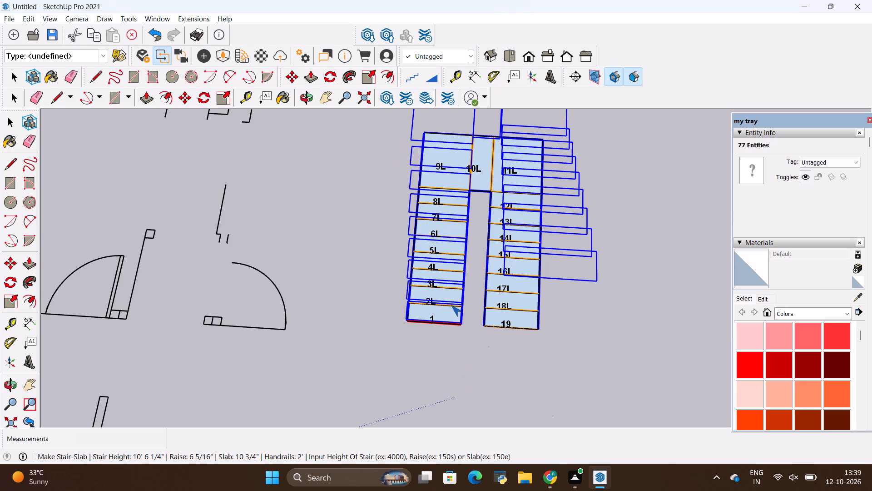
# Set the stair's raise to 6.33" and generate the 3D slab staircase with handrails and balusters.
pyautogui.rightClick(451, 305)
pyautogui.click(480, 451)
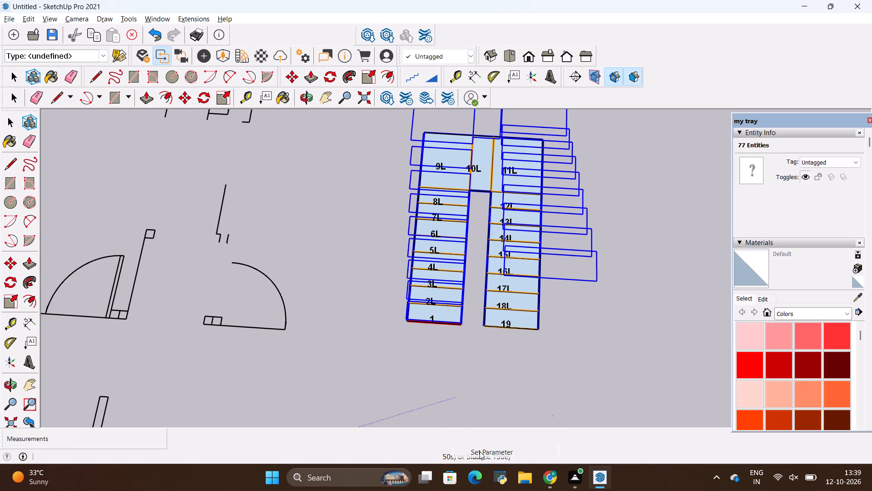
pyautogui.click(463, 153)
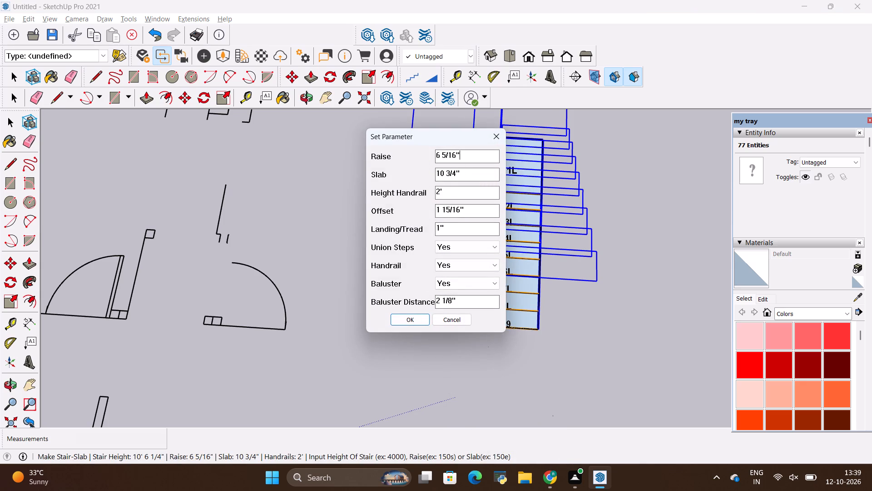
pyautogui.press('BackSpace')
pyautogui.press('BackSpace')
pyautogui.press('BackSpace')
pyautogui.press('BackSpace')
pyautogui.press('BackSpace')
pyautogui.press('BackSpace')
pyautogui.press('BackSpace')
pyautogui.press('BackSpace')
pyautogui.press('BackSpace')
pyautogui.press('BackSpace')
pyautogui.press('BackSpace')
pyautogui.press('BackSpace')
pyautogui.press('BackSpace')
pyautogui.write('6.33"')
pyautogui.press('Return')
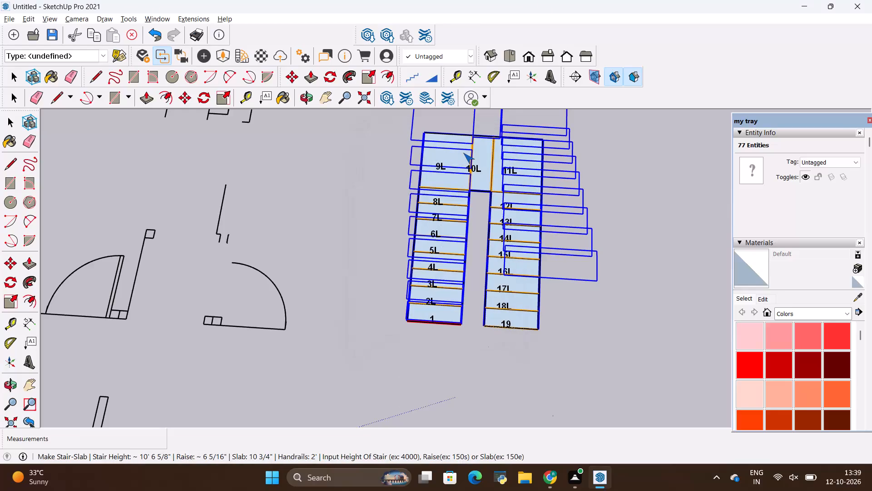
pyautogui.press('Return')
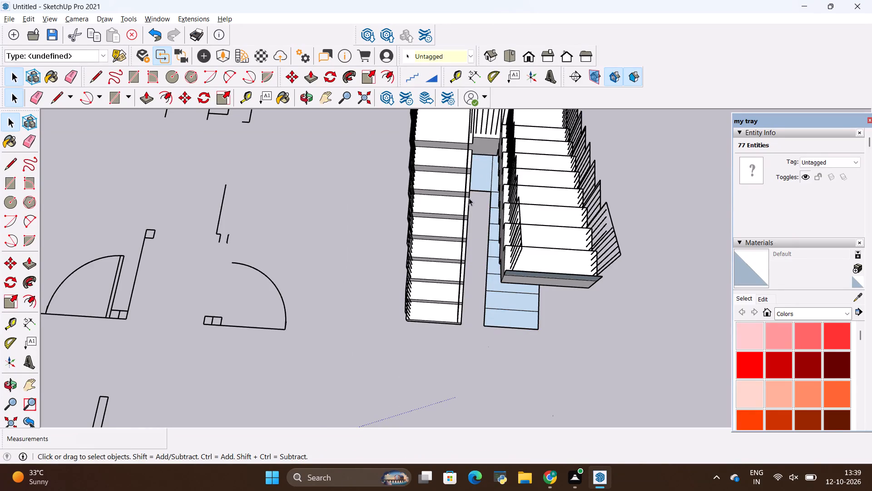
# Erase the extra riser face at the top end of the upper flight, inside the stair slab group.
pyautogui.scroll(-6, 476, 296)
pyautogui.moveTo(496, 325); pyautogui.dragTo(570, 208, button='middle')
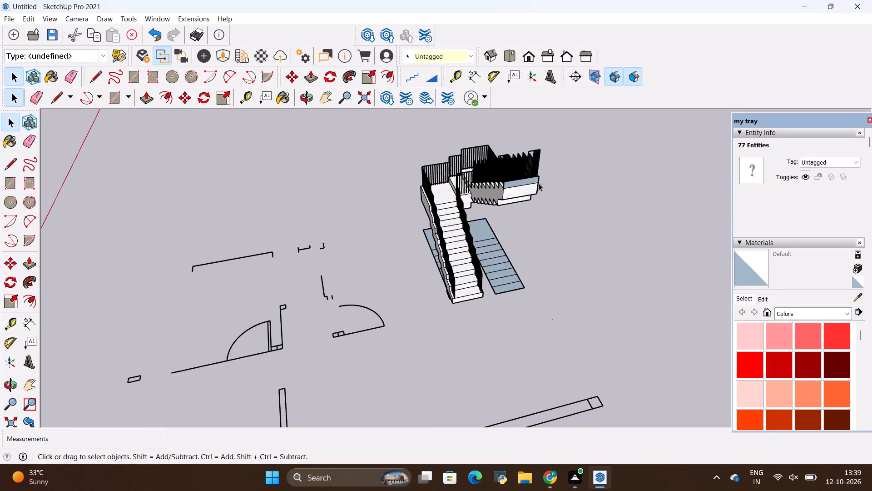
pyautogui.scroll(10, 535, 180)
pyautogui.tripleClick(504, 224)
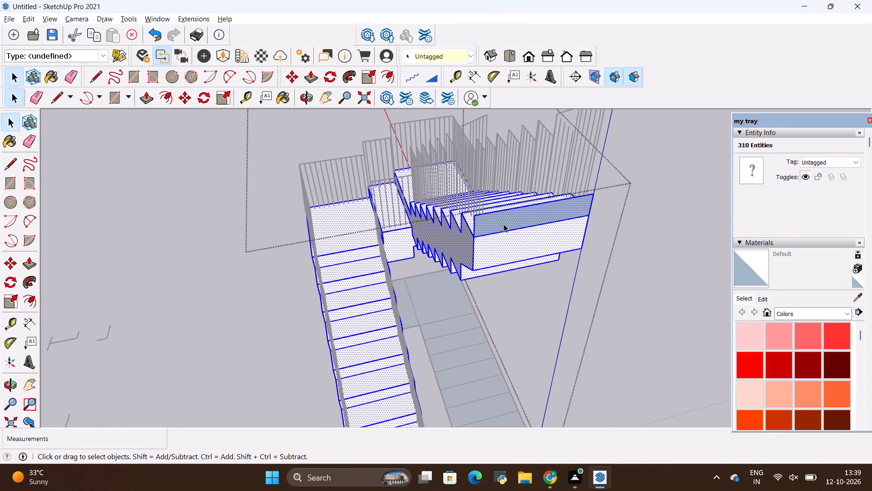
pyautogui.click(504, 224)
pyautogui.press('e')
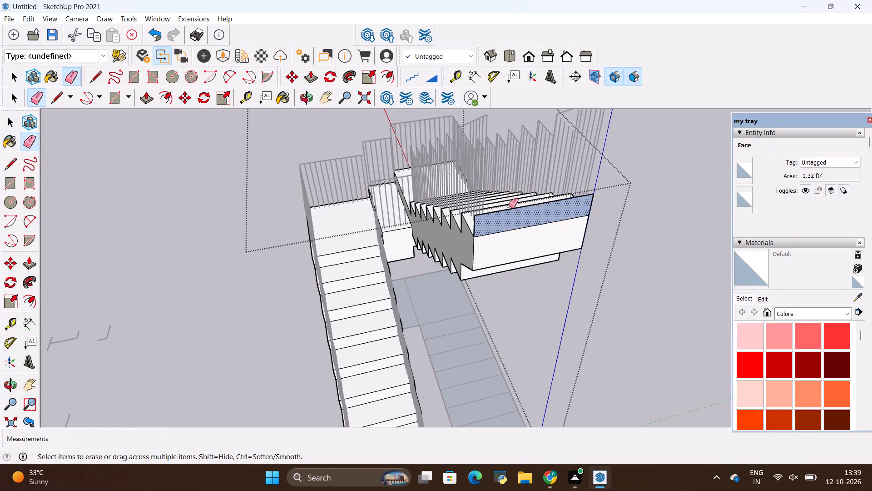
pyautogui.scroll(7, 512, 216)
pyautogui.moveTo(451, 229); pyautogui.dragTo(679, 248, button='middle')
pyautogui.moveTo(159, 259); pyautogui.dragTo(525, 222, button='middle')
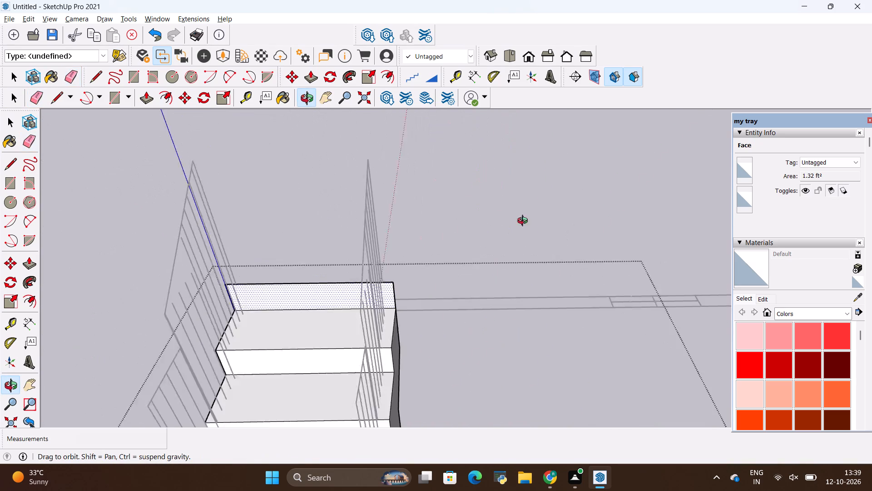
pyautogui.moveTo(525, 222); pyautogui.dragTo(529, 219, button='middle')
pyautogui.scroll(1, 289, 282)
pyautogui.moveTo(292, 298); pyautogui.dragTo(298, 311)
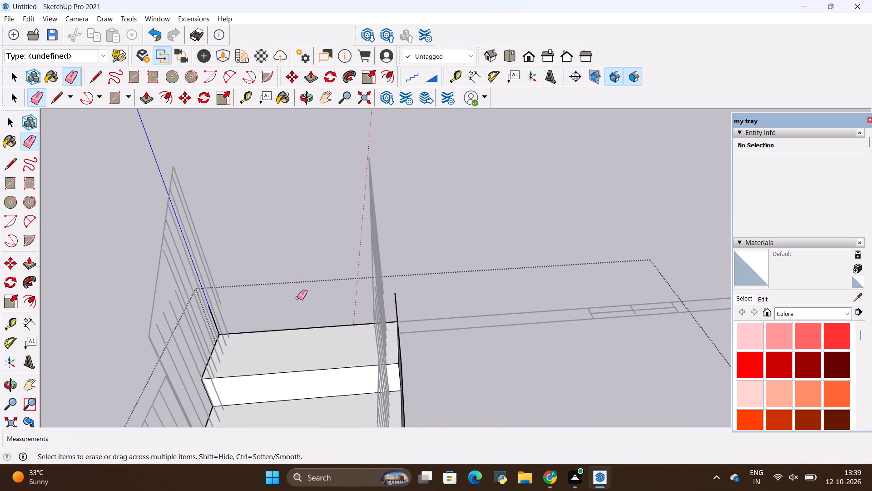
pyautogui.press('space')
pyautogui.click(277, 195)
# Erase the flat stair plan with all its connected faces and edges from beneath the 3D staircase.
pyautogui.scroll(-16, 277, 195)
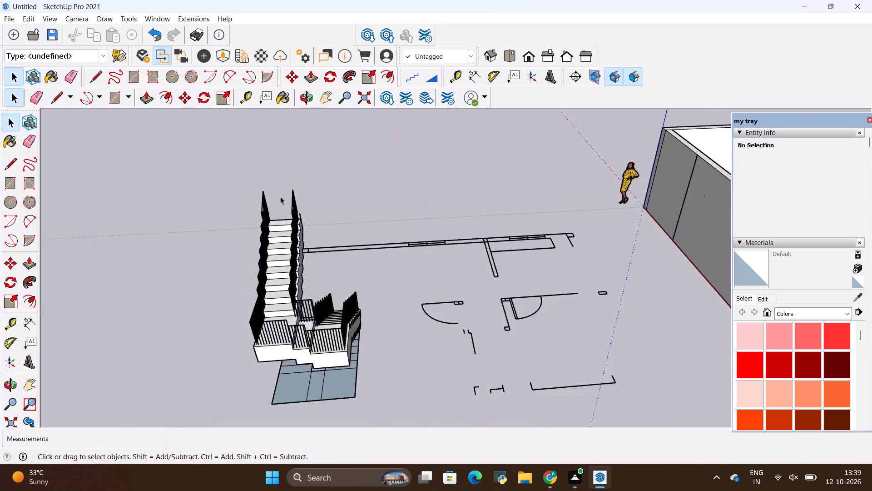
pyautogui.scroll(-2, 280, 196)
pyautogui.moveTo(441, 246); pyautogui.dragTo(88, 285, button='middle')
pyautogui.moveTo(532, 229); pyautogui.dragTo(228, 245, button='middle')
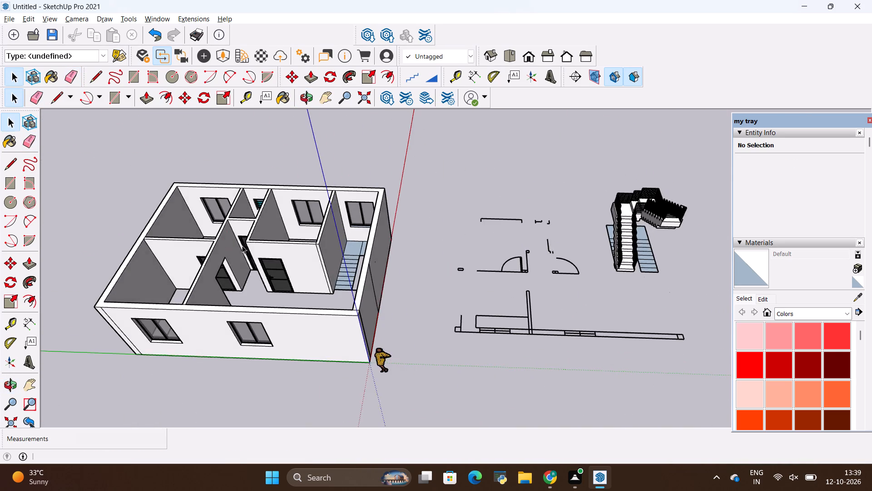
pyautogui.scroll(-5, 641, 280)
pyautogui.scroll(10, 652, 258)
pyautogui.scroll(-5, 609, 250)
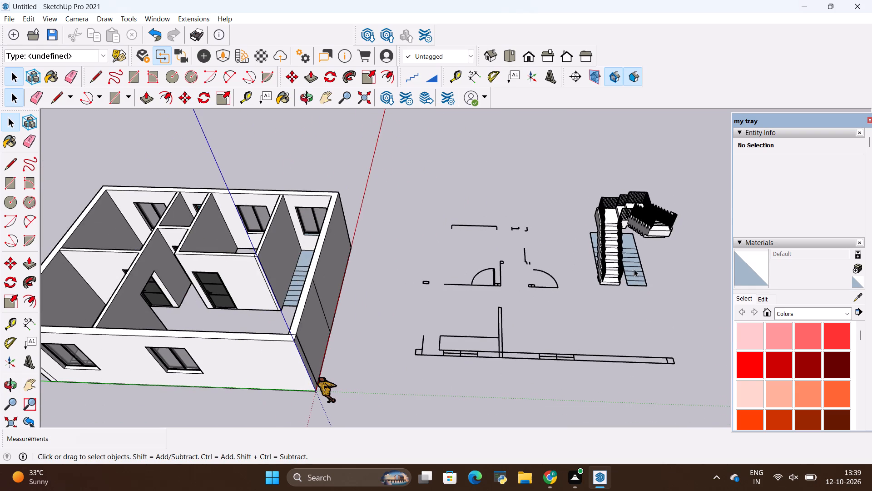
pyautogui.press('space')
pyautogui.tripleClick(634, 268)
pyautogui.rightClick(634, 268)
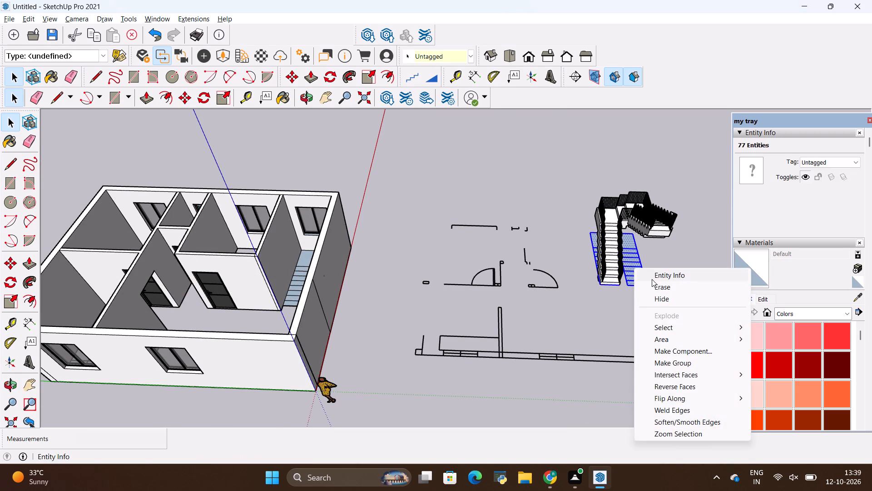
pyautogui.click(655, 291)
# Select all parts of the 3D staircase and its railings and combine them into one group.
pyautogui.scroll(4, 628, 284)
pyautogui.scroll(-5, 592, 255)
pyautogui.moveTo(565, 135); pyautogui.dragTo(683, 308)
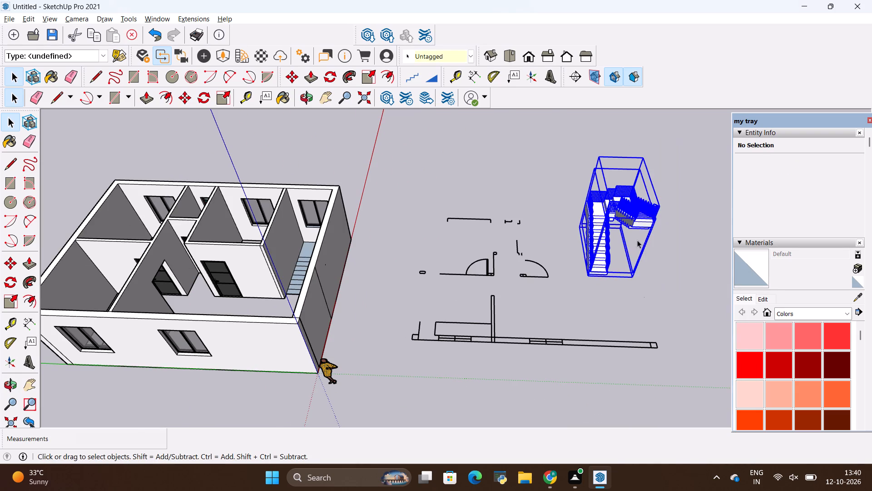
pyautogui.rightClick(627, 198)
pyautogui.click(657, 303)
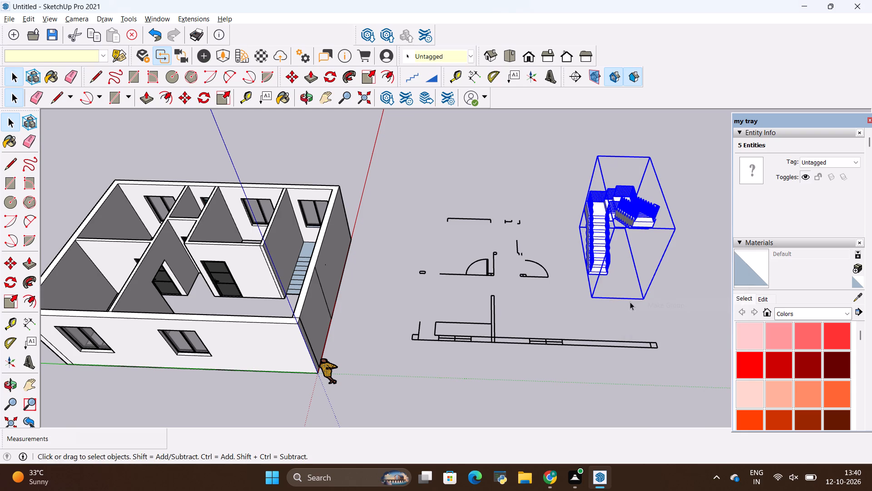
# Move the staircase group into open space, clear of the house and the leftover copied plan lines.
pyautogui.press('m')
pyautogui.scroll(4, 591, 274)
pyautogui.scroll(2, 652, 192)
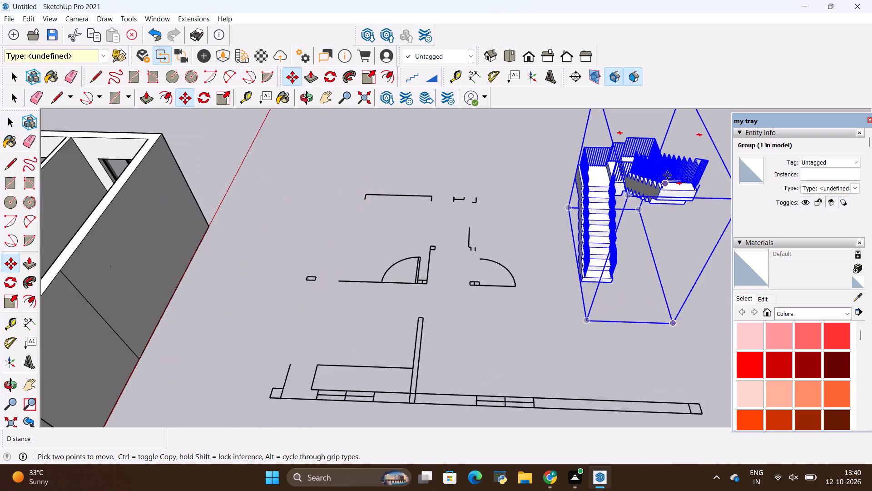
pyautogui.scroll(1, 667, 175)
pyautogui.scroll(3, 575, 342)
pyautogui.moveTo(565, 291); pyautogui.dragTo(557, 295)
pyautogui.scroll(-18, 541, 322)
pyautogui.scroll(4, 488, 298)
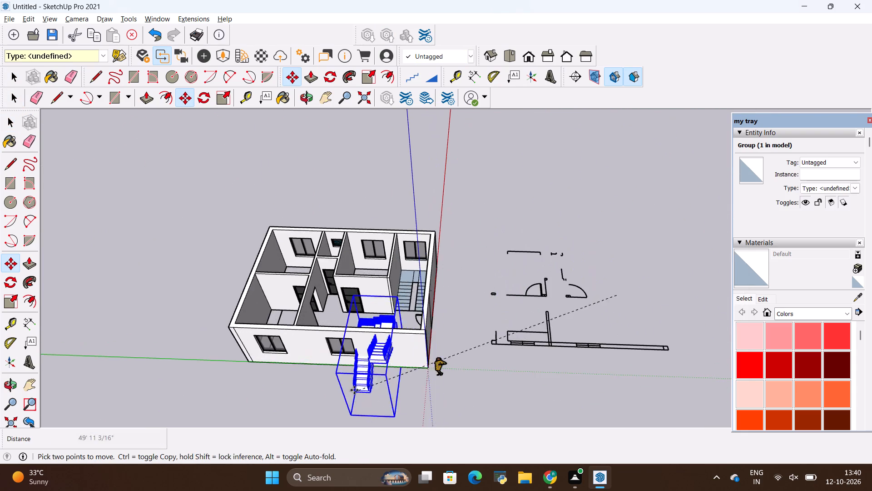
pyautogui.scroll(4, 354, 390)
pyautogui.scroll(1, 372, 274)
pyautogui.scroll(-5, 540, 271)
pyautogui.scroll(-5, 579, 275)
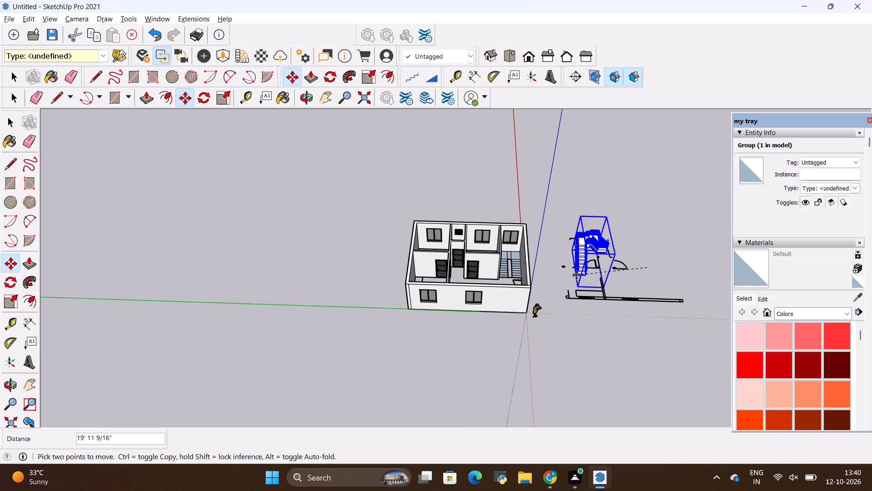
pyautogui.click(670, 201)
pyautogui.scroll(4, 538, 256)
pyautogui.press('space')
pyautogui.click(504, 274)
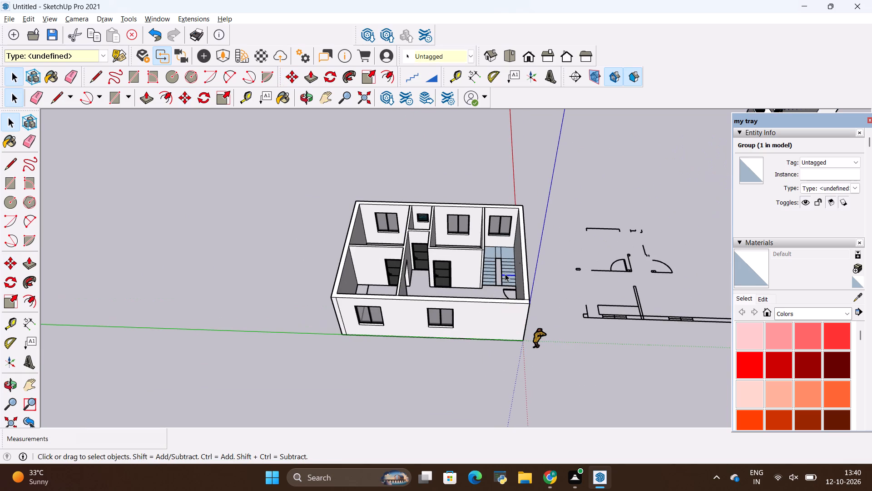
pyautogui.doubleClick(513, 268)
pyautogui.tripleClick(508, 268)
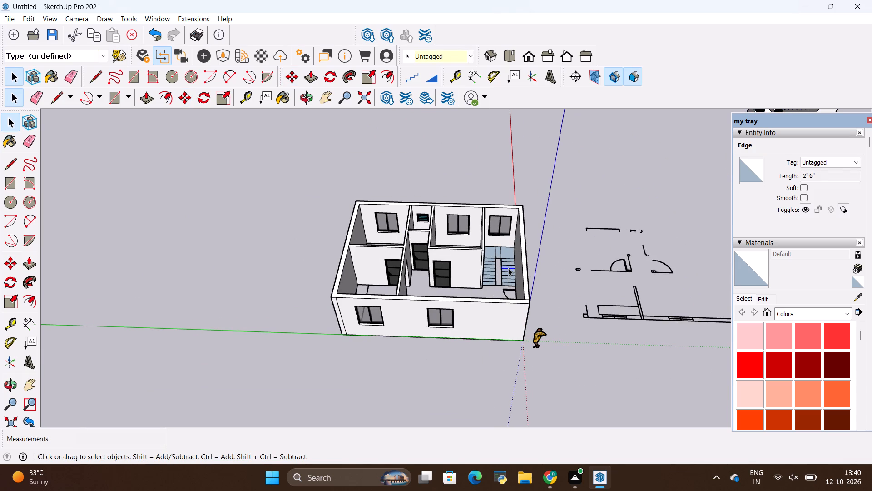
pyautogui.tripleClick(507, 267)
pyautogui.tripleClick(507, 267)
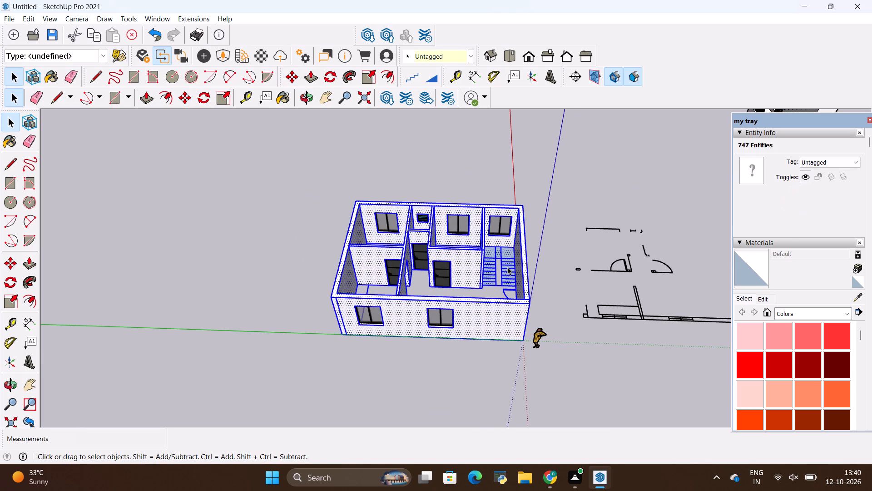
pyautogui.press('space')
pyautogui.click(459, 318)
# Erase the tread lines of the stair plan's flight beside the interior partition wall in the house.
pyautogui.scroll(11, 493, 262)
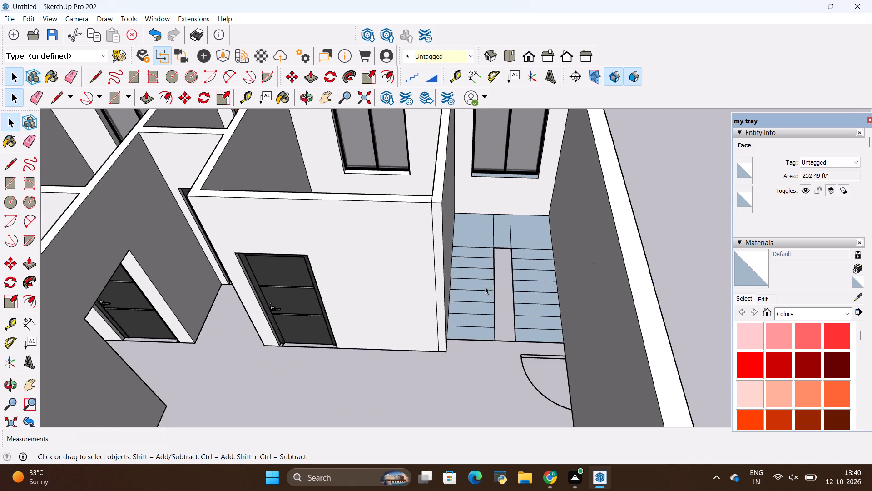
pyautogui.click(485, 286)
pyautogui.click(495, 311)
pyautogui.click(494, 315)
pyautogui.doubleClick(495, 342)
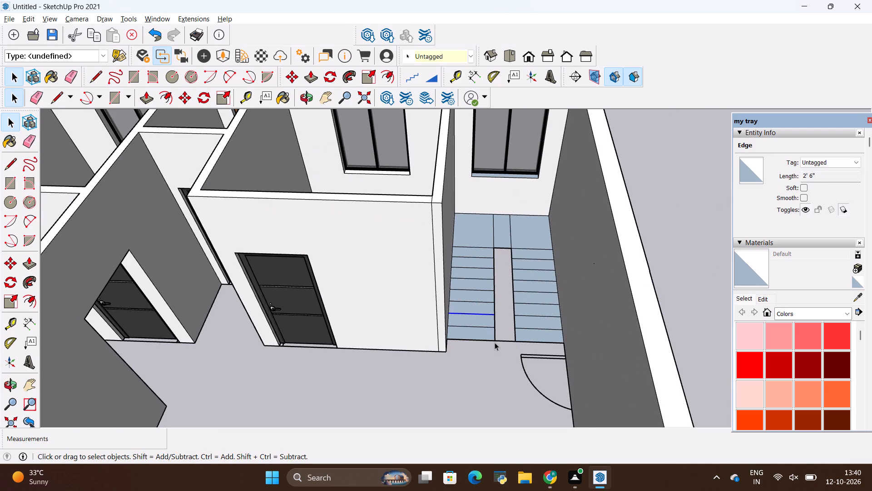
pyautogui.click(495, 340)
pyautogui.press('e')
pyautogui.moveTo(486, 368); pyautogui.dragTo(477, 255)
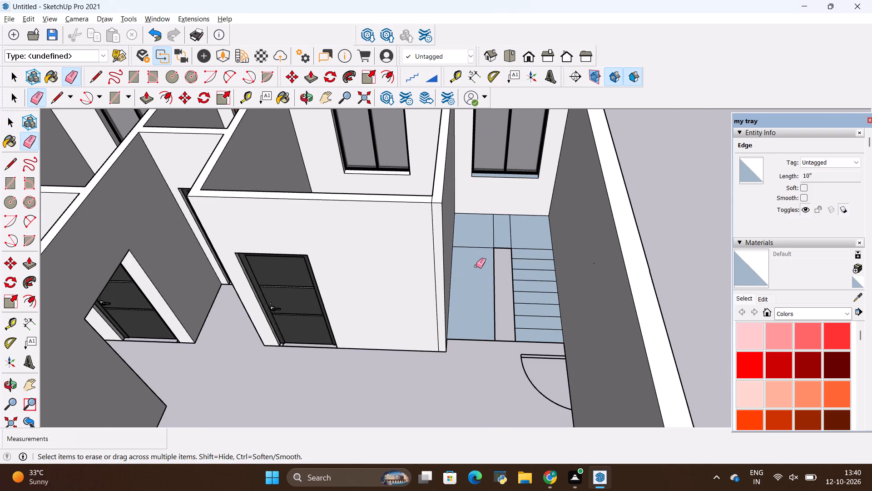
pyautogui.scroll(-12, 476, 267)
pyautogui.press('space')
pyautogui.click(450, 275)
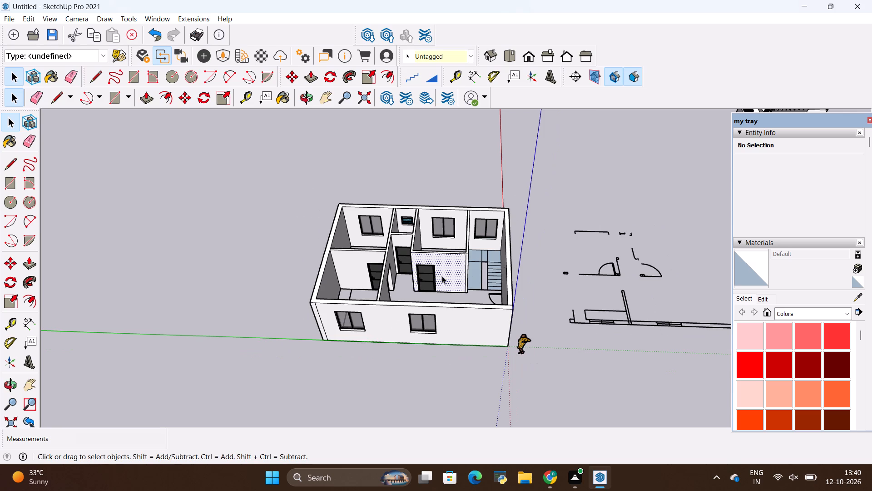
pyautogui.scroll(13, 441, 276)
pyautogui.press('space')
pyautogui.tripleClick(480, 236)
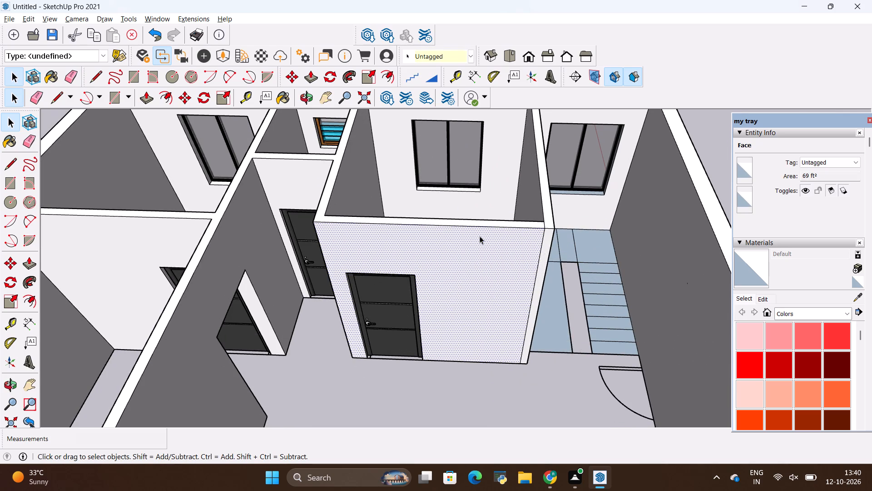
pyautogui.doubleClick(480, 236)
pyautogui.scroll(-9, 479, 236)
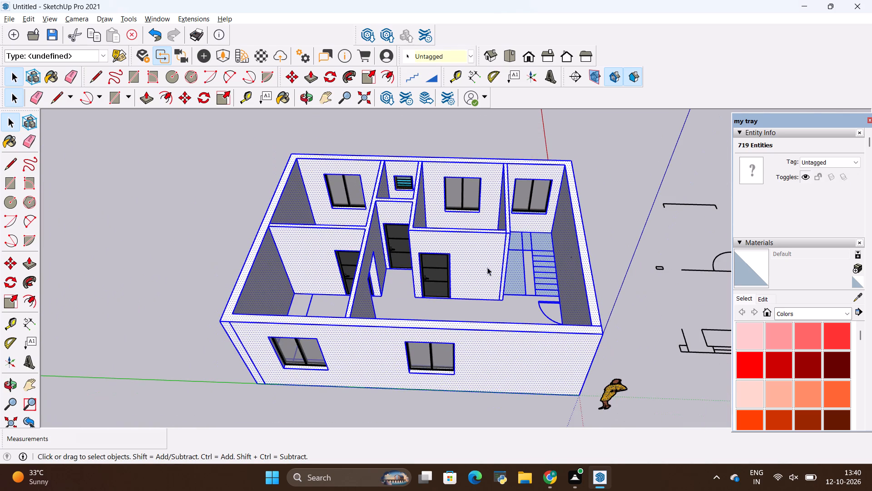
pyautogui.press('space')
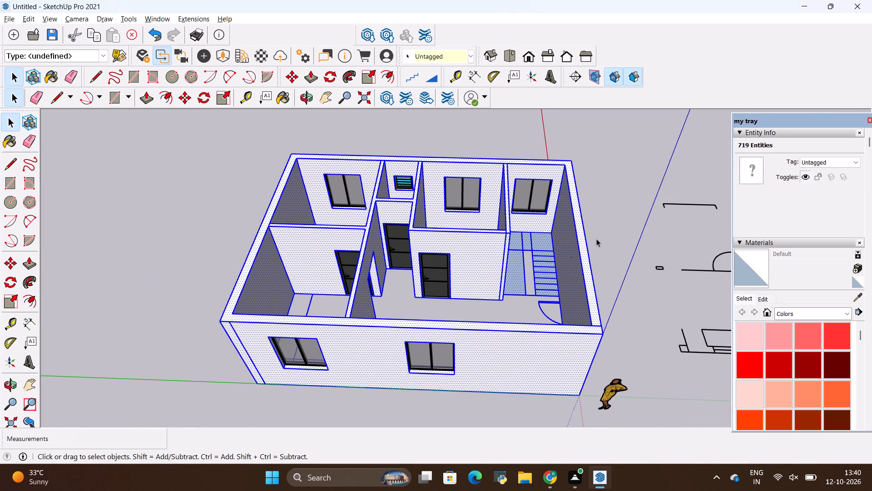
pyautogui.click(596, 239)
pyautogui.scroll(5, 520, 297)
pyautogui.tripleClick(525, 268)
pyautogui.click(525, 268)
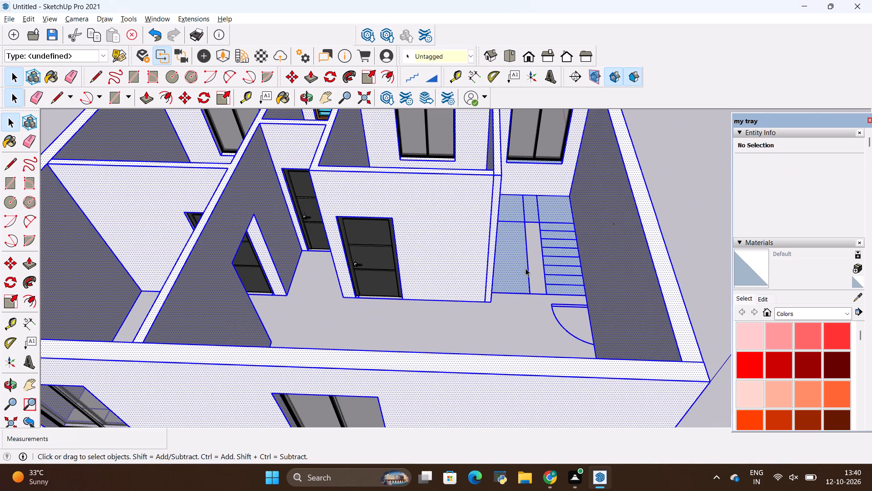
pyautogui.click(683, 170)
# Erase the outer-wall flight's treads, the flight boundary edges and the landing lines of the stair plan in the house.
pyautogui.press('e')
pyautogui.moveTo(570, 255); pyautogui.dragTo(550, 295)
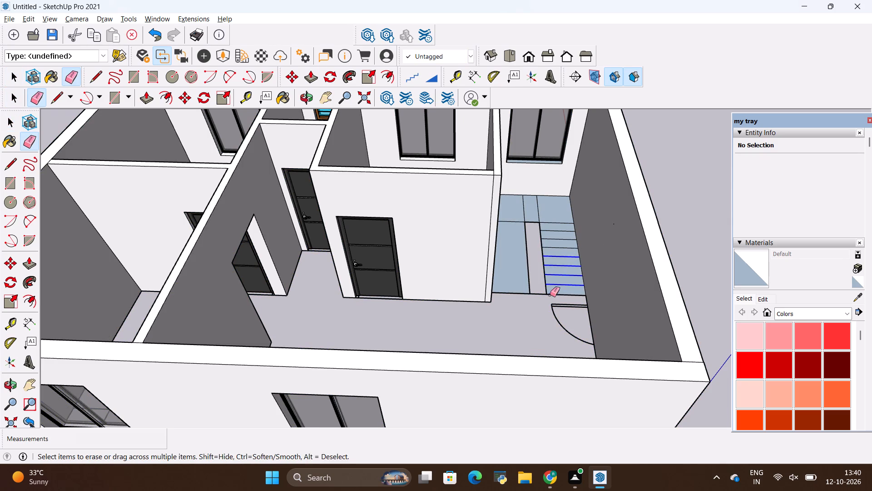
pyautogui.moveTo(550, 295); pyautogui.dragTo(550, 296)
pyautogui.moveTo(543, 229); pyautogui.dragTo(543, 293)
pyautogui.moveTo(544, 274); pyautogui.dragTo(520, 301)
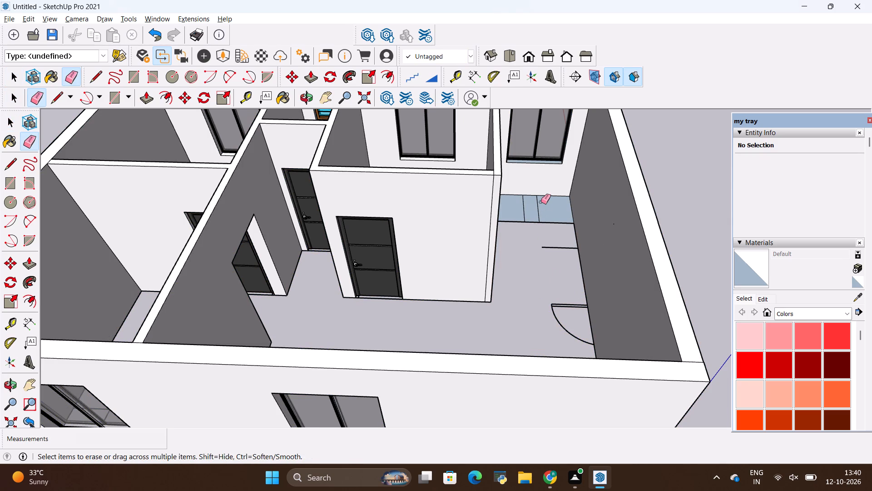
pyautogui.moveTo(541, 202); pyautogui.dragTo(518, 239)
pyautogui.moveTo(530, 218); pyautogui.dragTo(530, 230)
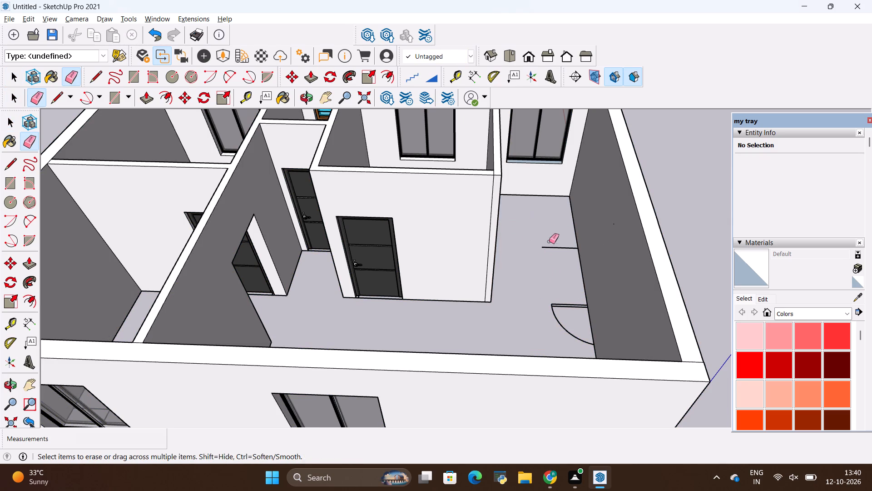
# Erase the door swing symbol near the stair area and the stray tread line against the outer wall.
pyautogui.moveTo(550, 229); pyautogui.dragTo(572, 343)
pyautogui.moveTo(564, 219); pyautogui.dragTo(562, 262)
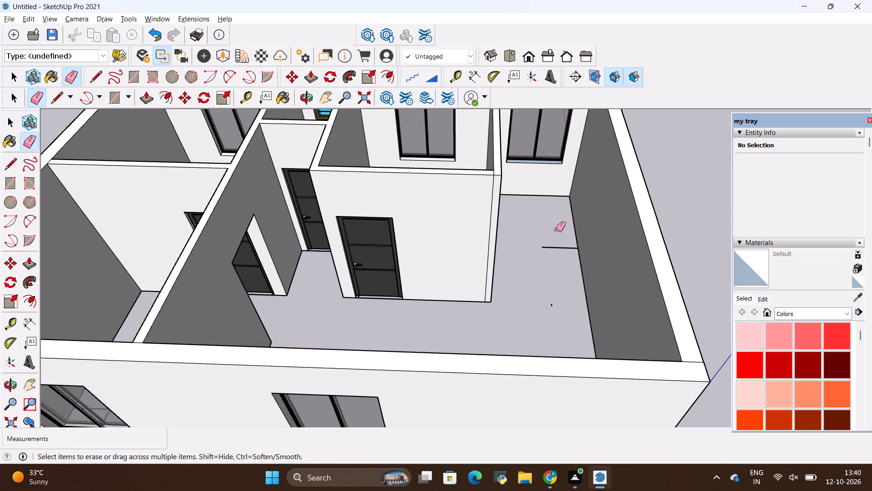
pyautogui.moveTo(556, 227); pyautogui.dragTo(554, 263)
pyautogui.moveTo(549, 242); pyautogui.dragTo(551, 251)
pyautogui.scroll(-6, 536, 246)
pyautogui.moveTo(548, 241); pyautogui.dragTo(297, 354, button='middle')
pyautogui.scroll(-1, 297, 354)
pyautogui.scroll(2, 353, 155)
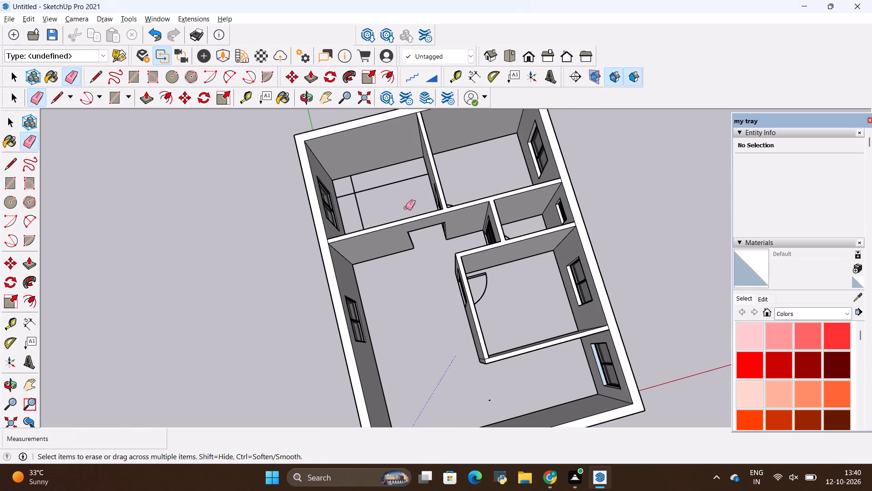
# Erase the door leaf lines and swing arc on the floor of the middle bedroom beside the living area.
pyautogui.scroll(14, 473, 285)
pyautogui.moveTo(488, 250); pyautogui.dragTo(499, 271)
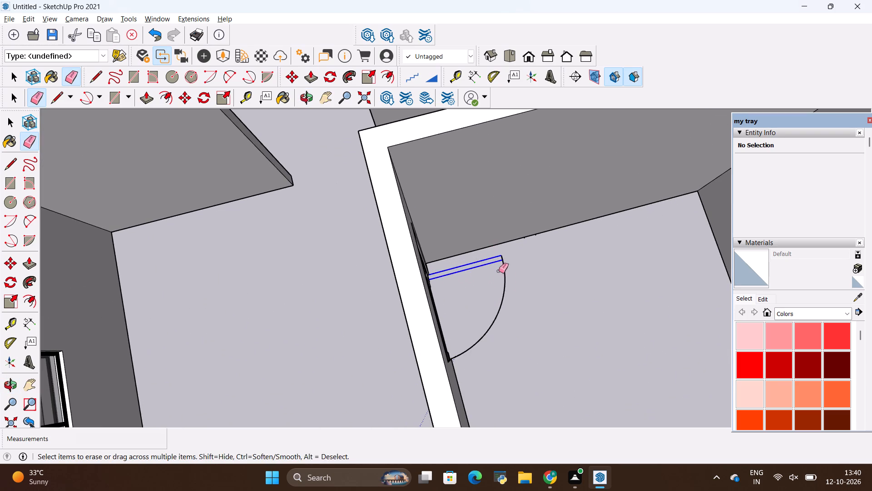
pyautogui.moveTo(499, 271); pyautogui.dragTo(512, 296)
pyautogui.moveTo(509, 255); pyautogui.dragTo(494, 261)
# Erase the door swing arc and door leaf lines on the floor of the corner bedroom.
pyautogui.scroll(-6, 501, 286)
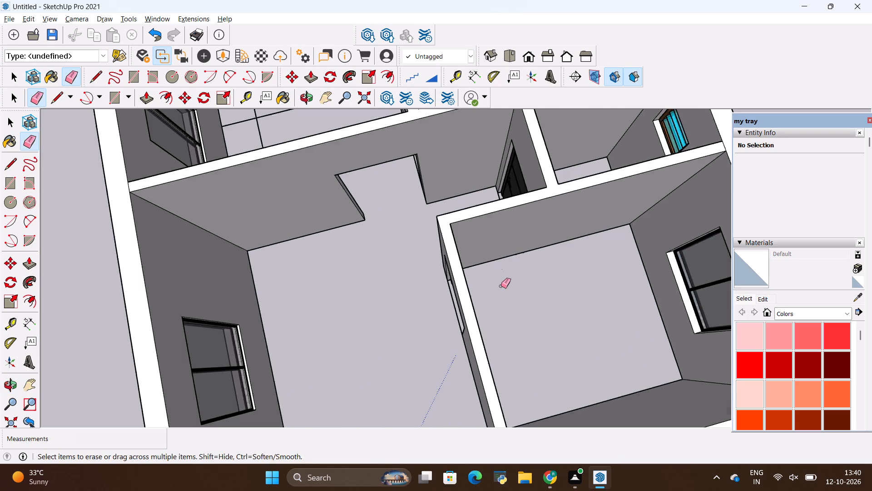
pyautogui.scroll(-11, 501, 285)
pyautogui.scroll(-6, 462, 272)
pyautogui.scroll(1, 471, 230)
pyautogui.moveTo(470, 232); pyautogui.dragTo(318, 324, button='middle')
pyautogui.scroll(16, 483, 209)
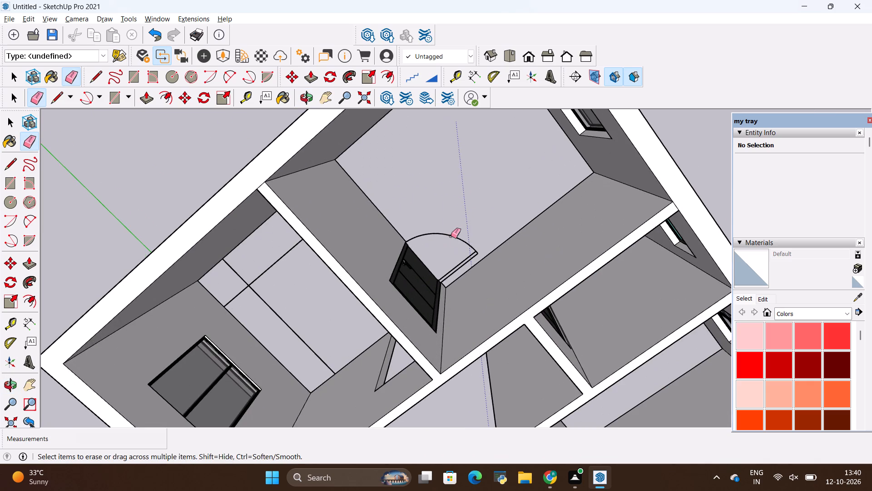
pyautogui.moveTo(481, 240); pyautogui.dragTo(476, 252)
pyautogui.moveTo(479, 250); pyautogui.dragTo(472, 254)
pyautogui.moveTo(485, 248); pyautogui.dragTo(477, 252)
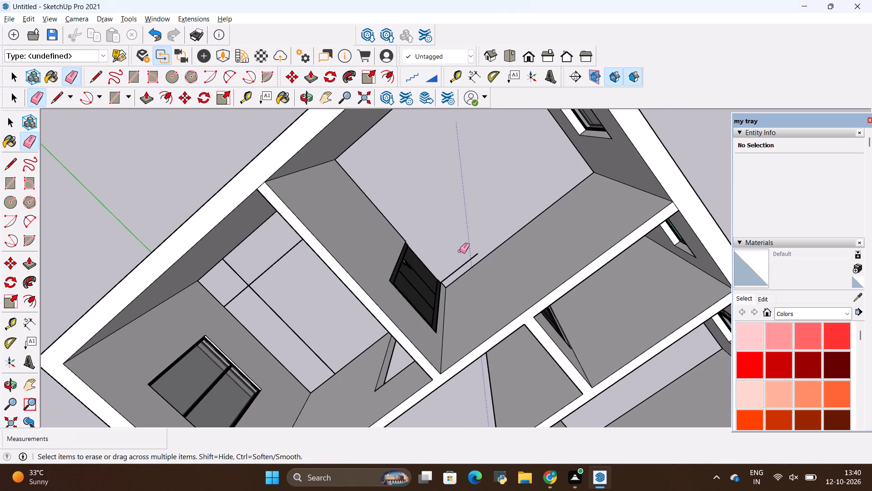
pyautogui.moveTo(461, 251); pyautogui.dragTo(469, 256)
pyautogui.moveTo(469, 256); pyautogui.dragTo(477, 257)
# Erase the door swing symbol on the floor of the small bathroom with the louvred window.
pyautogui.scroll(-4, 394, 254)
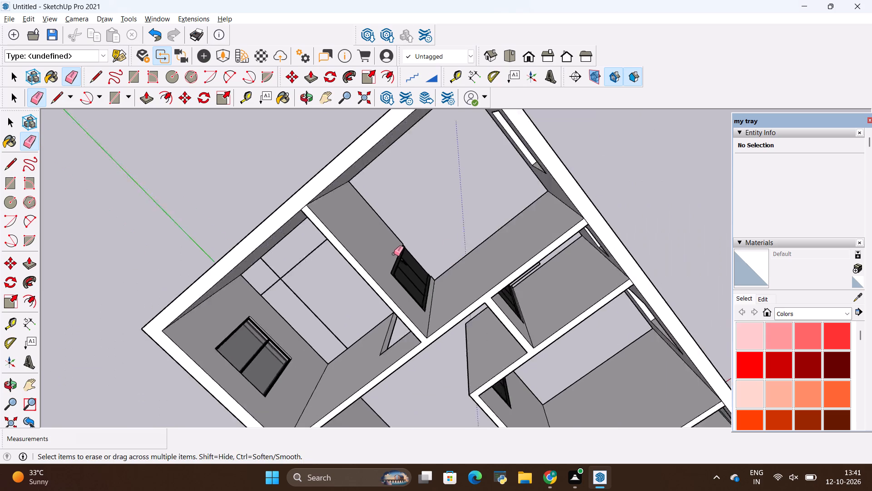
pyautogui.scroll(-2, 394, 254)
pyautogui.moveTo(513, 333); pyautogui.dragTo(390, 323, button='middle')
pyautogui.scroll(5, 480, 236)
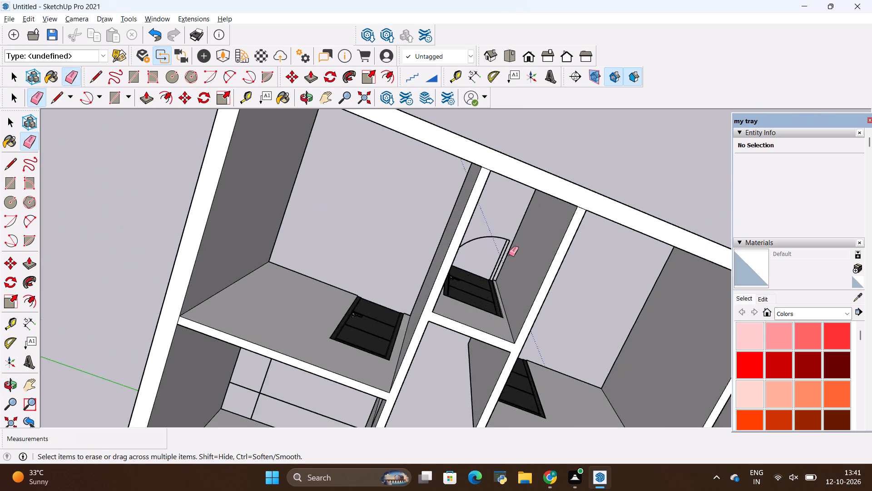
pyautogui.scroll(20, 509, 254)
pyautogui.moveTo(520, 210); pyautogui.dragTo(481, 165)
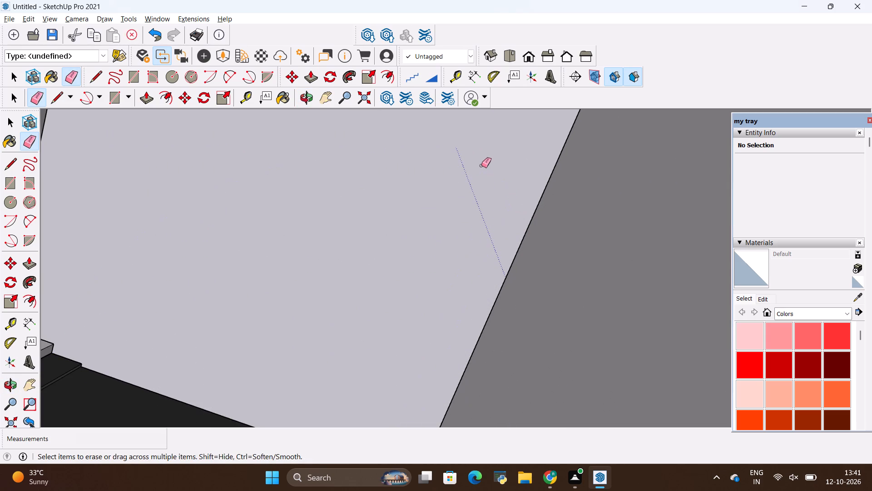
# Make one group of the connected house walls together with all the windows, the bathroom ventilator and the interior doors.
pyautogui.scroll(-20, 466, 225)
pyautogui.scroll(-11, 466, 225)
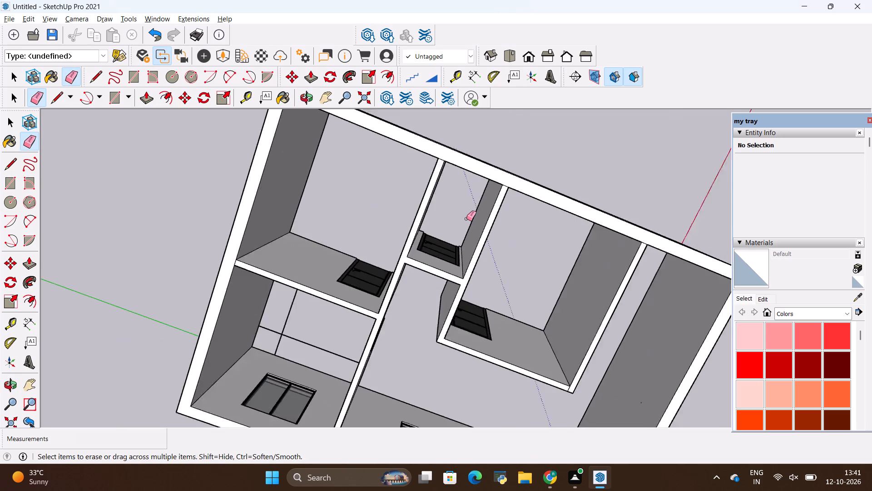
pyautogui.scroll(-7, 466, 219)
pyautogui.moveTo(441, 322); pyautogui.dragTo(516, 166, button='middle')
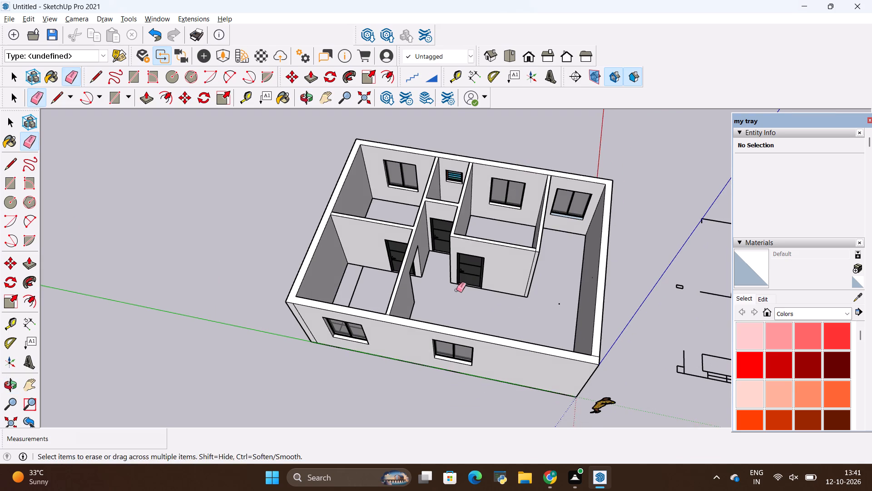
pyautogui.moveTo(460, 287); pyautogui.dragTo(574, 210, button='middle')
pyautogui.press('space')
pyautogui.scroll(3, 527, 225)
pyautogui.tripleClick(499, 231)
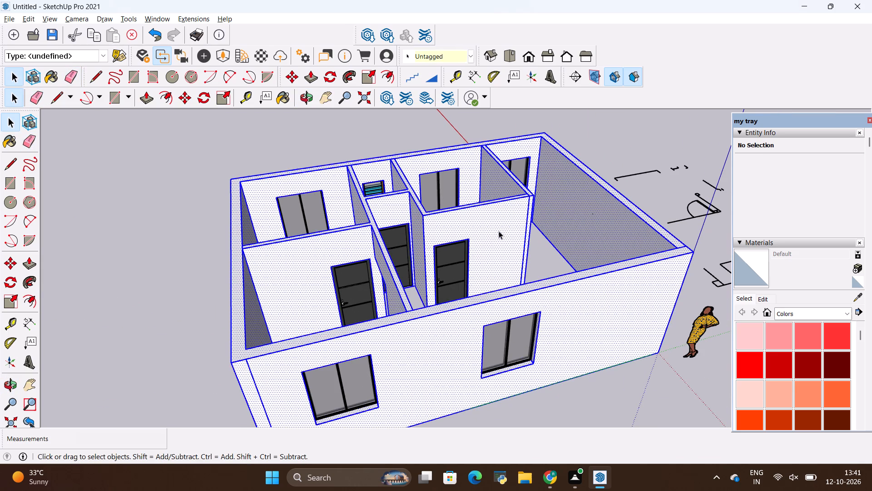
pyautogui.doubleClick(499, 231)
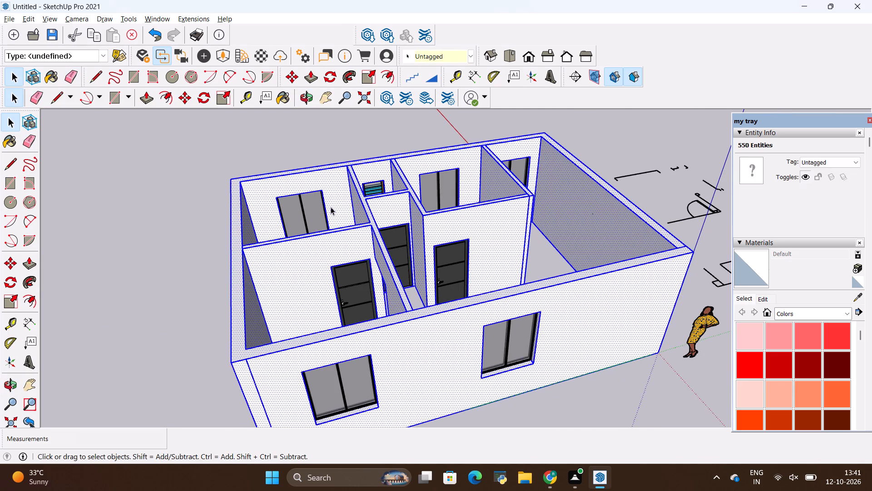
pyautogui.keyDown('ctrl'); pyautogui.click(309, 205); pyautogui.keyUp('ctrl')
pyautogui.keyDown('ctrl'); pyautogui.scroll(6, 373, 192); pyautogui.keyUp('ctrl')
pyautogui.keyDown('ctrl'); pyautogui.click(376, 187); pyautogui.keyUp('ctrl')
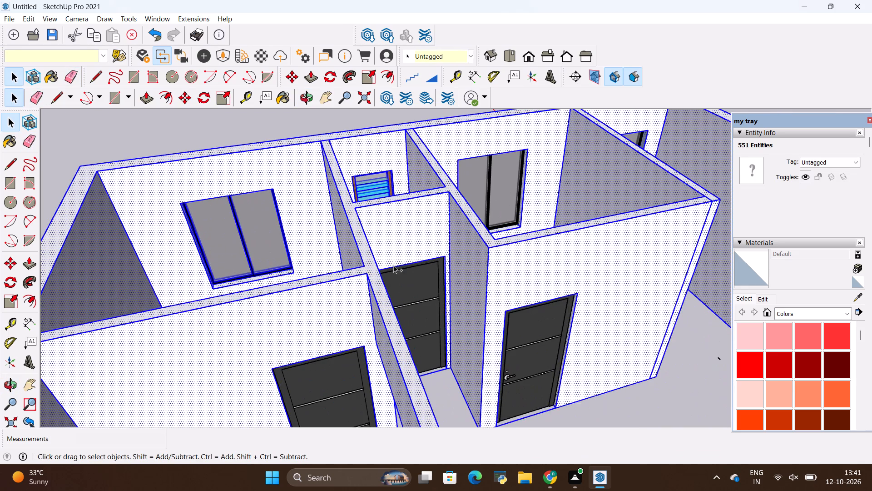
pyautogui.keyDown('ctrl'); pyautogui.click(399, 277); pyautogui.keyUp('ctrl')
pyautogui.keyDown('ctrl'); pyautogui.click(511, 197); pyautogui.keyUp('ctrl')
pyautogui.keyDown('ctrl'); pyautogui.scroll(-5, 488, 197); pyautogui.keyUp('ctrl')
pyautogui.keyDown('ctrl'); pyautogui.scroll(2, 670, 155); pyautogui.keyUp('ctrl')
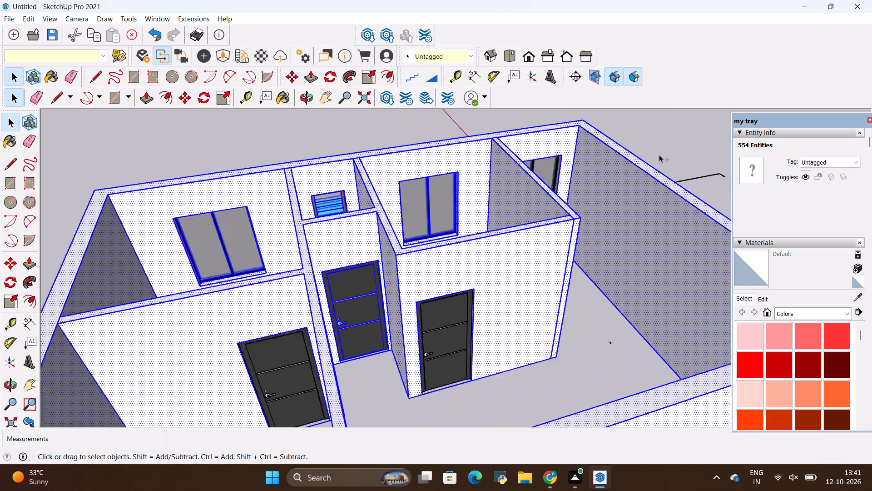
pyautogui.keyDown('ctrl'); pyautogui.scroll(4, 659, 155); pyautogui.keyUp('ctrl')
pyautogui.keyDown('ctrl'); pyautogui.click(454, 185); pyautogui.keyUp('ctrl')
pyautogui.keyDown('ctrl'); pyautogui.scroll(-11, 457, 170); pyautogui.keyUp('ctrl')
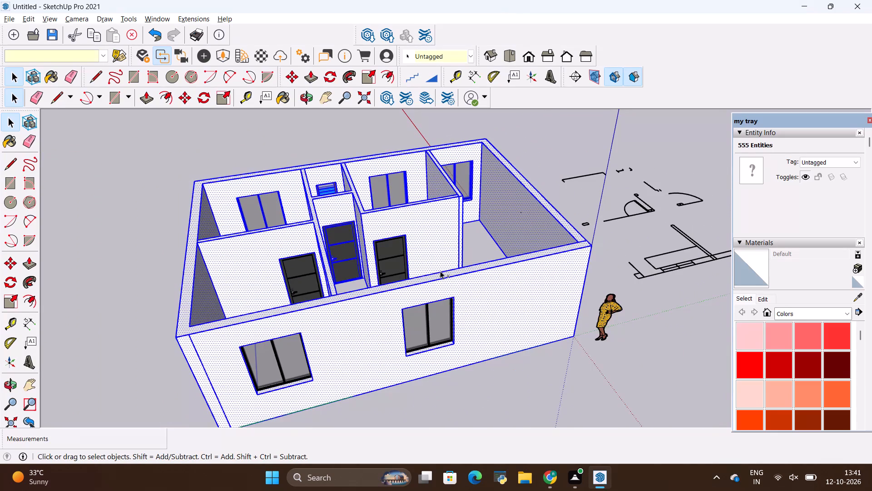
pyautogui.keyDown('ctrl'); pyautogui.click(424, 328); pyautogui.keyUp('ctrl')
pyautogui.keyDown('ctrl'); pyautogui.click(290, 361); pyautogui.keyUp('ctrl')
pyautogui.keyDown('ctrl'); pyautogui.click(308, 278); pyautogui.keyUp('ctrl')
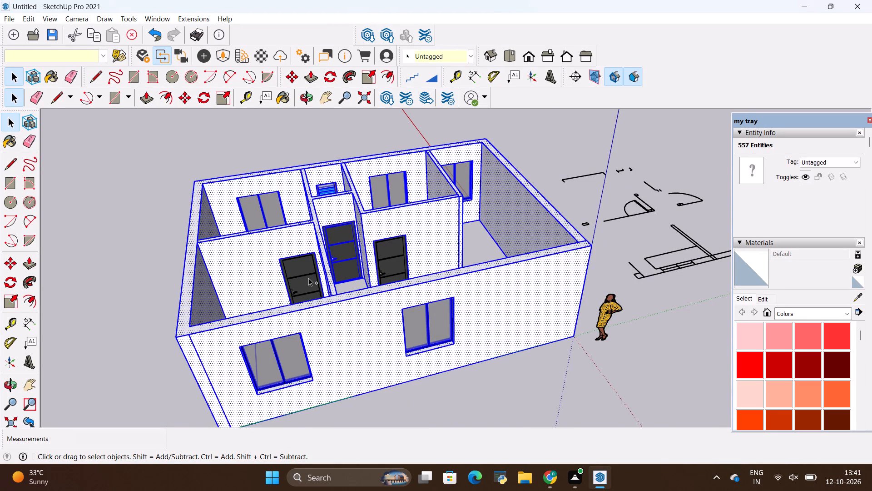
pyautogui.keyDown('ctrl'); pyautogui.click(380, 258); pyautogui.keyUp('ctrl')
pyautogui.keyDown('ctrl'); pyautogui.moveTo(295, 237); pyautogui.dragTo(483, 371, button='middle'); pyautogui.keyUp('ctrl')
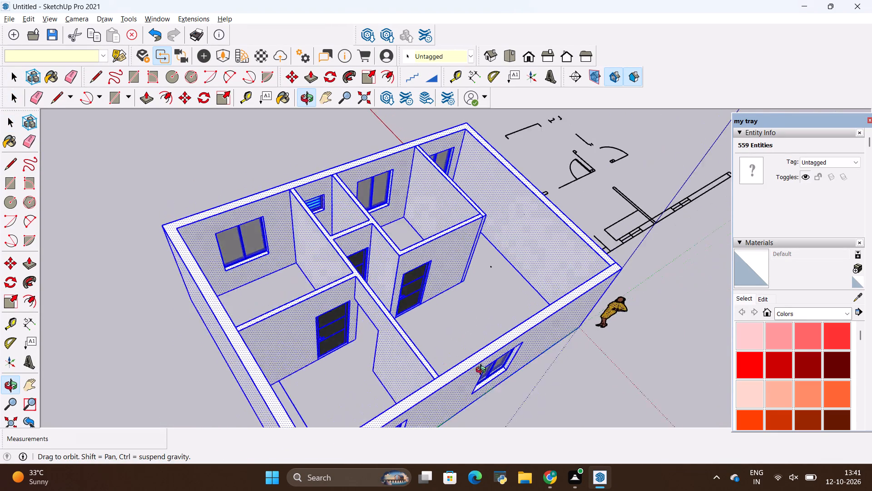
pyautogui.keyDown('ctrl'); pyautogui.moveTo(483, 371); pyautogui.dragTo(157, 309, button='middle'); pyautogui.keyUp('ctrl')
pyautogui.keyDown('ctrl'); pyautogui.moveTo(234, 327); pyautogui.dragTo(354, 185, button='middle'); pyautogui.keyUp('ctrl')
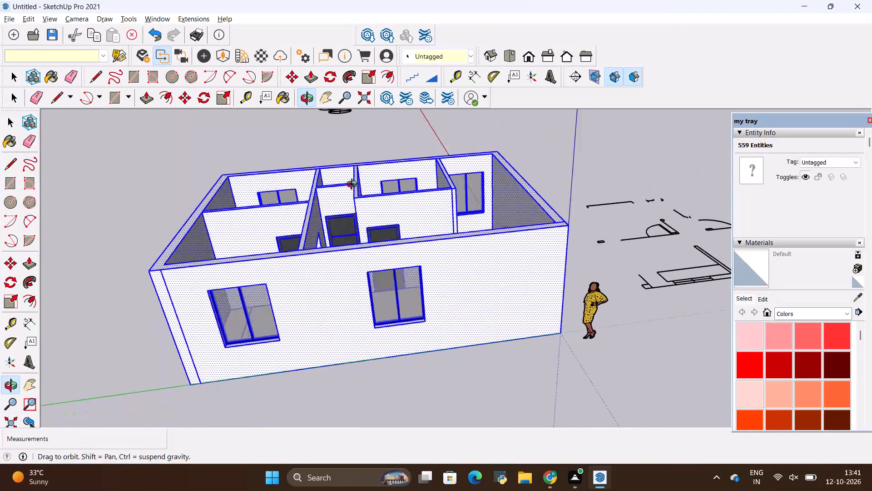
pyautogui.keyDown('ctrl'); pyautogui.moveTo(354, 185); pyautogui.dragTo(405, 185, button='middle'); pyautogui.keyUp('ctrl')
pyautogui.rightClick(411, 216)
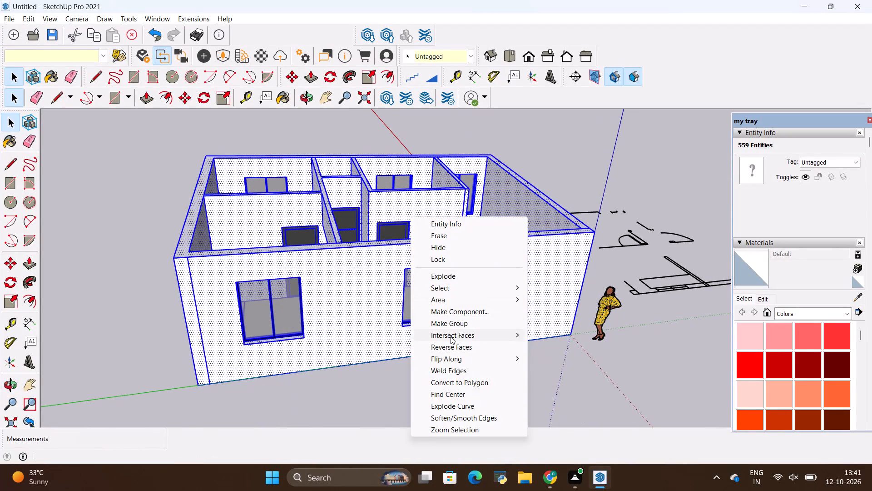
pyautogui.click(453, 326)
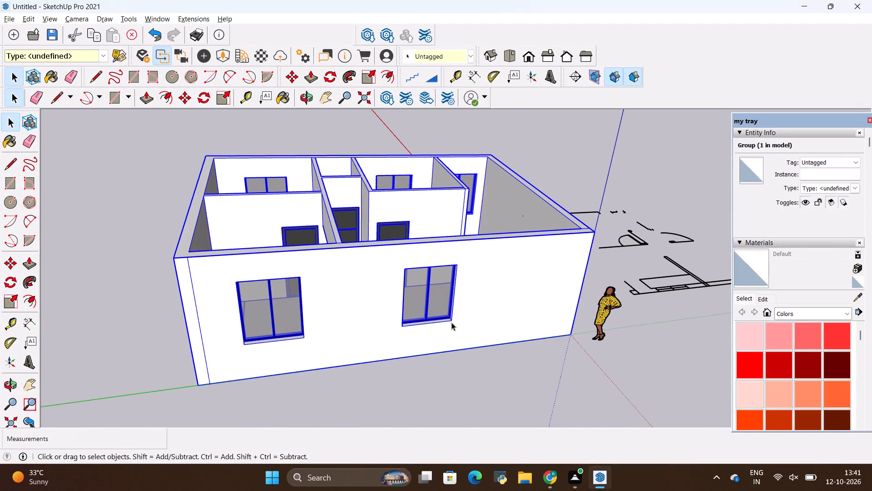
pyautogui.press('space')
pyautogui.click(130, 270)
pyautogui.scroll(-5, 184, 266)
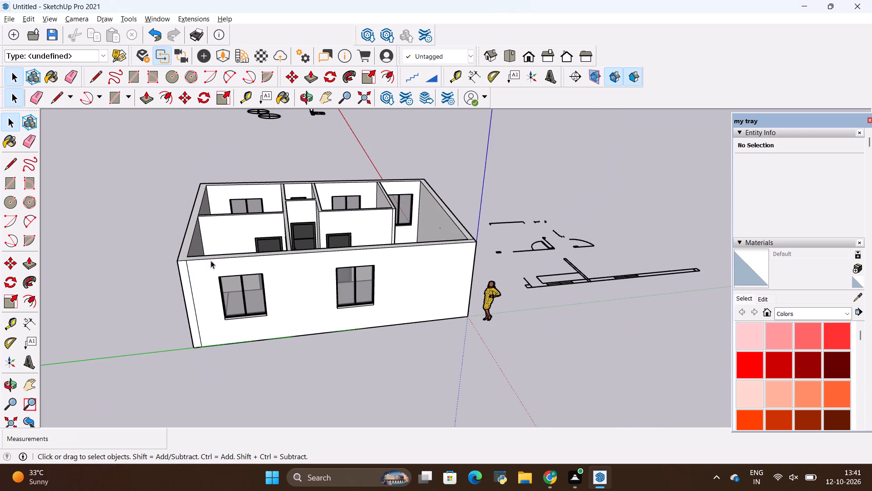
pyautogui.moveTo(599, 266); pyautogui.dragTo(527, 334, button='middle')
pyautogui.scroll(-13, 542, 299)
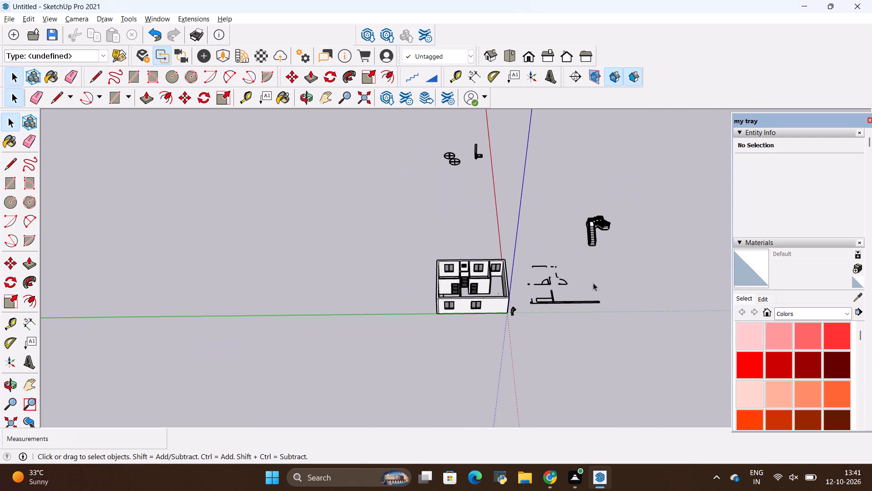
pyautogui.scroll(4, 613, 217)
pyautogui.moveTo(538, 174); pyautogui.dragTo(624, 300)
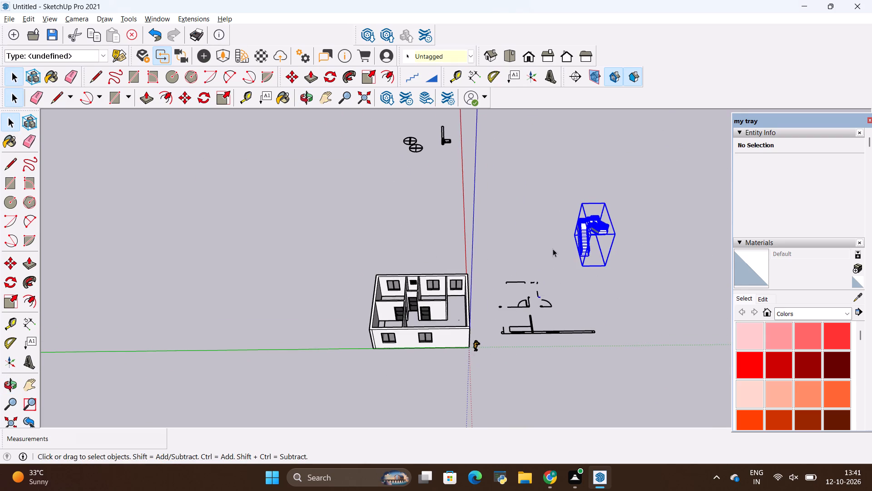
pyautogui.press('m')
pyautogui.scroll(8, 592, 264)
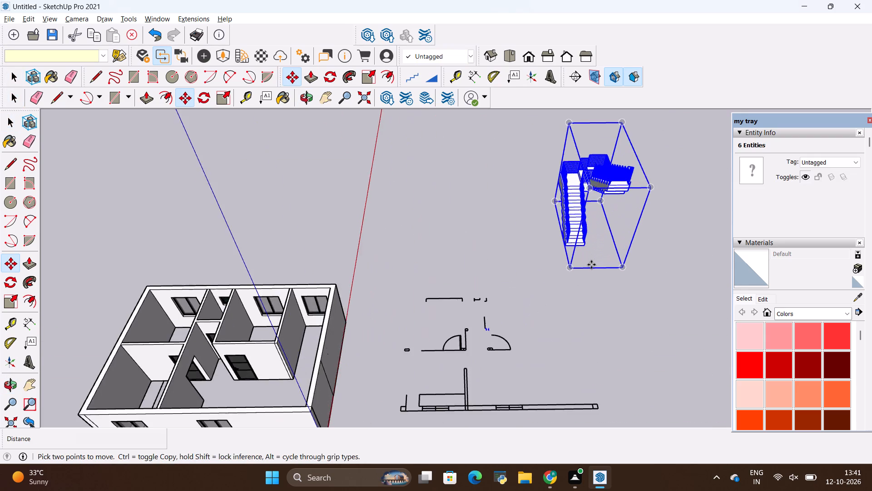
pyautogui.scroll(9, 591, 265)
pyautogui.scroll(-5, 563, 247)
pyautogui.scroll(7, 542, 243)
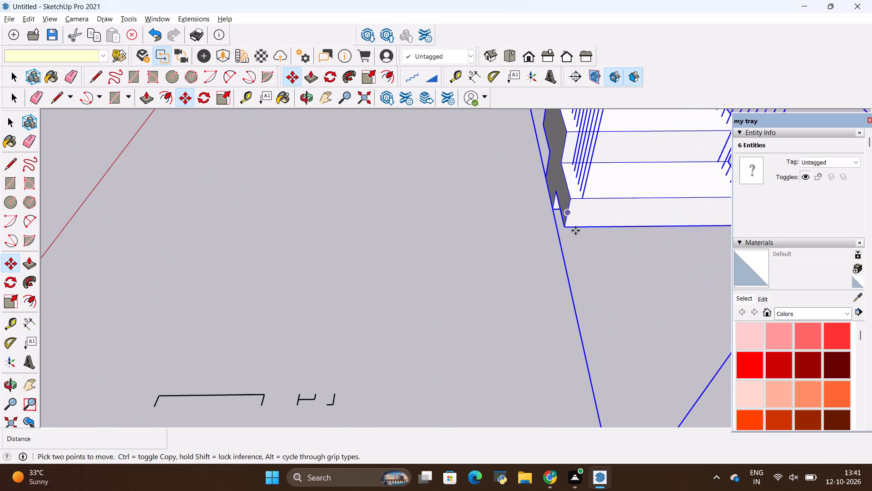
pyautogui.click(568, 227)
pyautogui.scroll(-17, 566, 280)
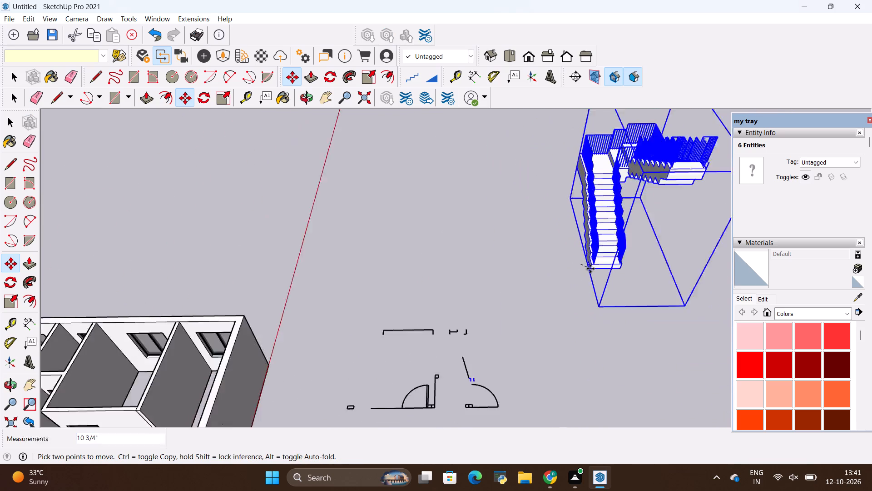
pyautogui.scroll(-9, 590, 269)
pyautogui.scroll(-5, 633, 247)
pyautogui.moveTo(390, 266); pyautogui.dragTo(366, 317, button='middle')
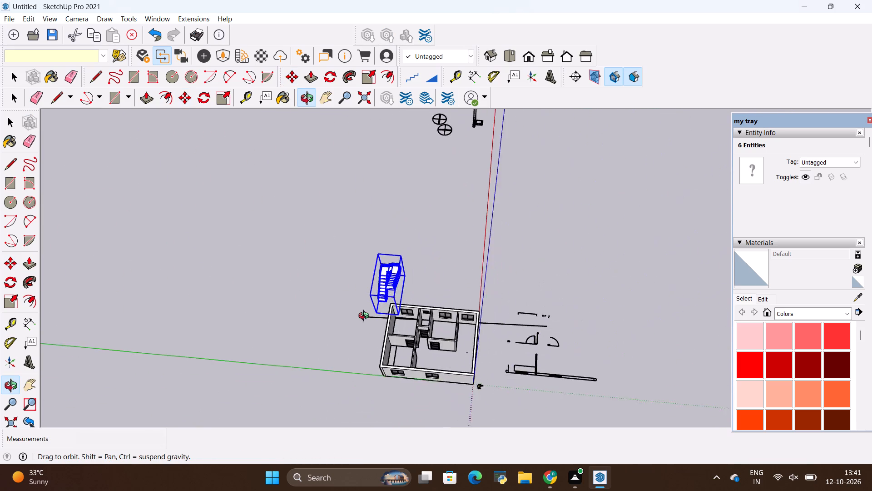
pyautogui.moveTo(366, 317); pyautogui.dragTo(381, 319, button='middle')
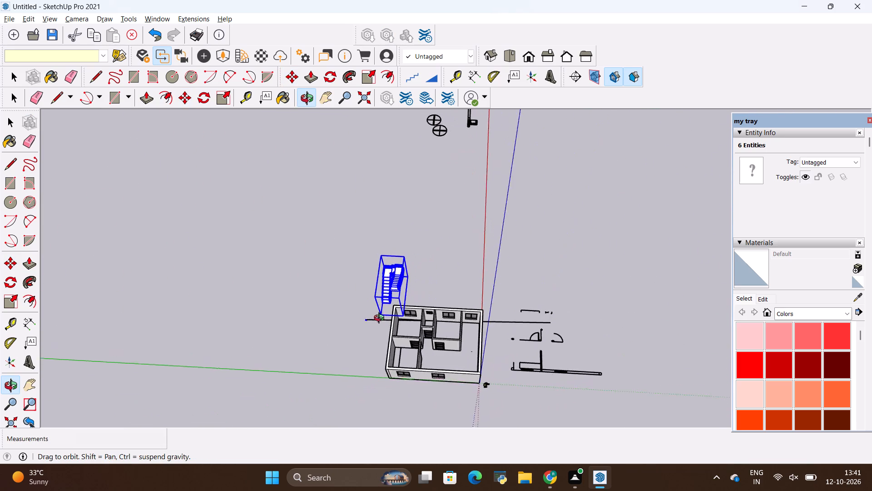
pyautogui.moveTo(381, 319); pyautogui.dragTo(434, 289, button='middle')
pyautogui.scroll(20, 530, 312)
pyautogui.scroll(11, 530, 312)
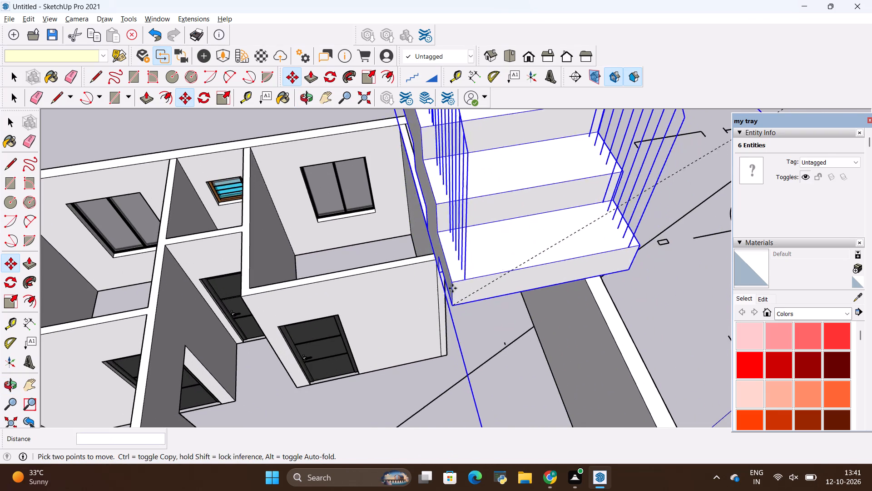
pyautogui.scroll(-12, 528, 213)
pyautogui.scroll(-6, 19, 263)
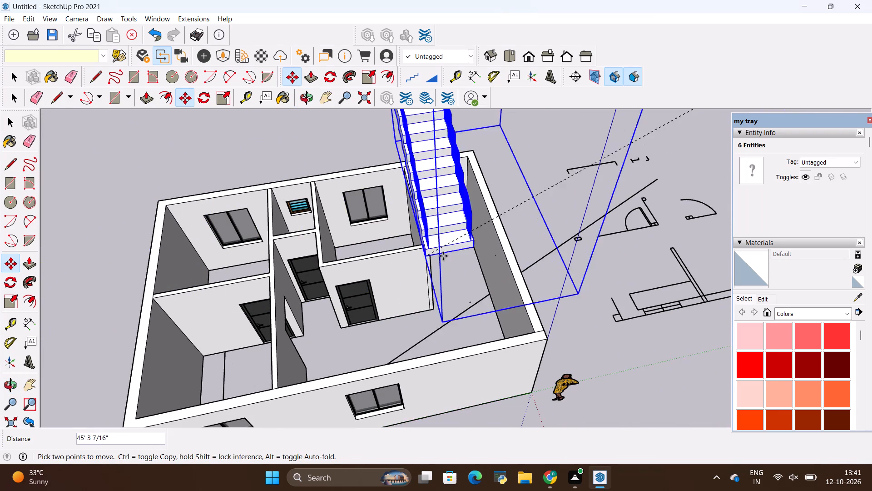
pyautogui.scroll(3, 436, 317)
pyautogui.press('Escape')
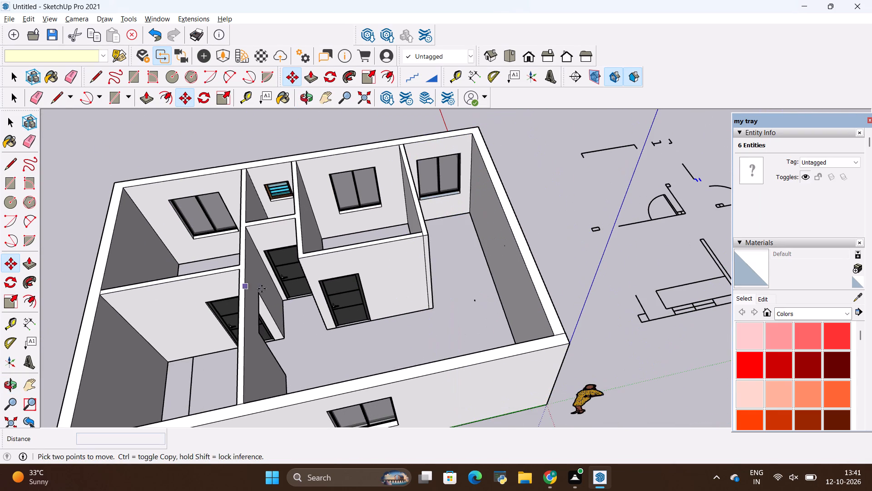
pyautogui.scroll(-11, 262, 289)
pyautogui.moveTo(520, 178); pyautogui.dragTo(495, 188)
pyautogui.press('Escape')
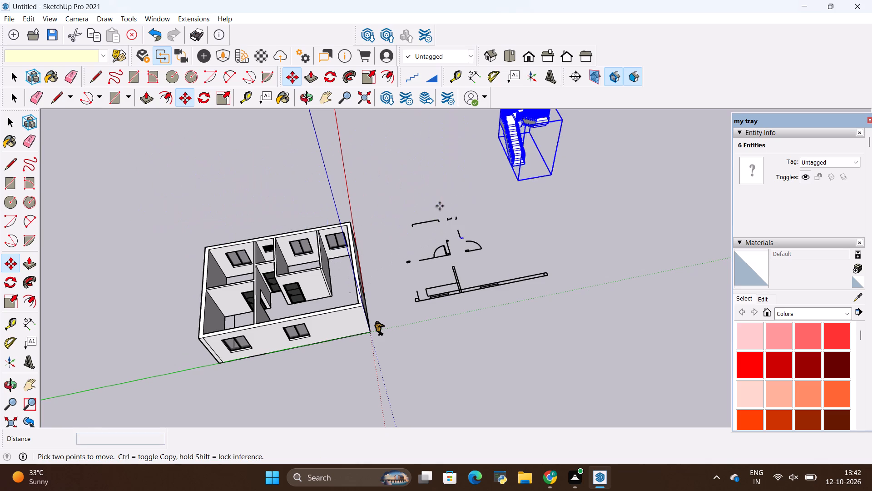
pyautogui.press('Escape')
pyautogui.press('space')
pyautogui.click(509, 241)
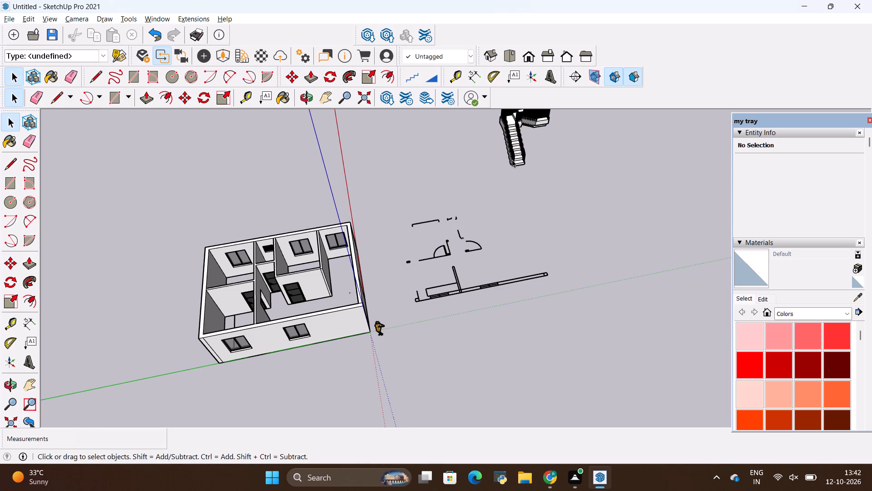
# Move the staircase group by the bottom corner of its first step to the base corner of the bedroom wall beside the stair bay.
pyautogui.click(512, 160)
pyautogui.scroll(6, 513, 155)
pyautogui.scroll(8, 518, 203)
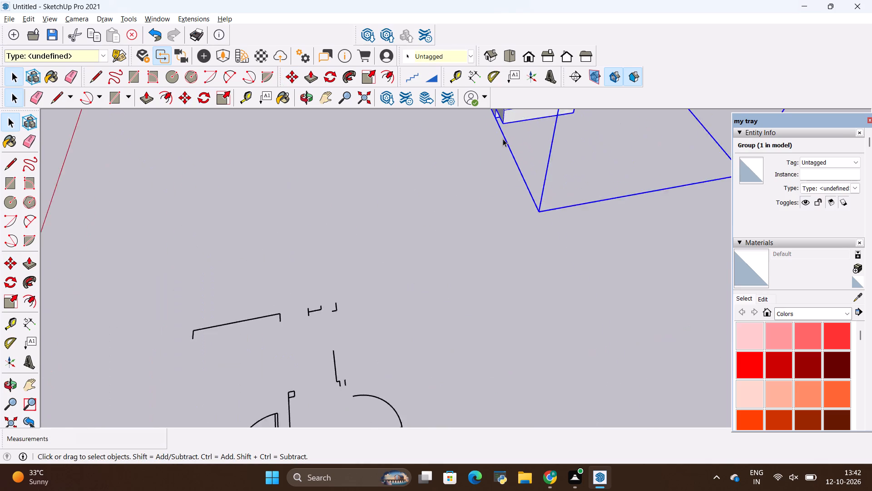
pyautogui.scroll(2, 503, 139)
pyautogui.scroll(-5, 504, 175)
pyautogui.press('m')
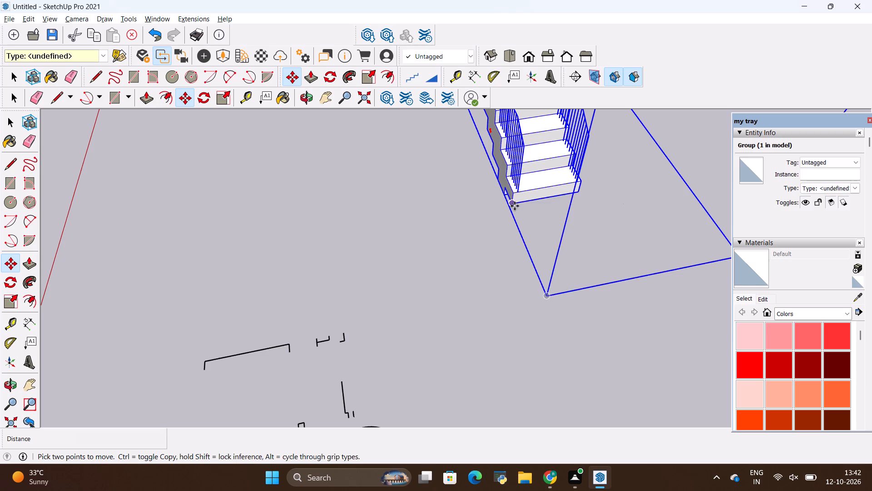
pyautogui.moveTo(515, 206); pyautogui.dragTo(503, 208)
pyautogui.scroll(-19, 314, 313)
pyautogui.scroll(-7, 555, 200)
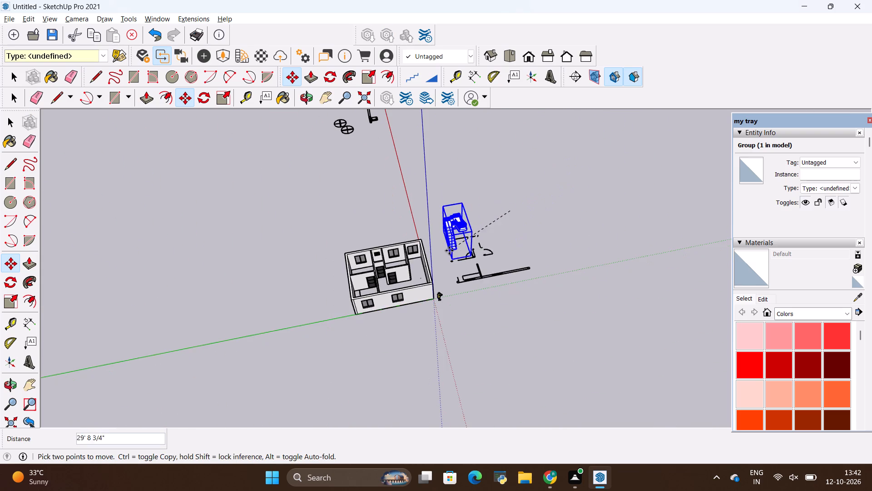
pyautogui.moveTo(448, 247); pyautogui.dragTo(411, 338, button='middle')
pyautogui.scroll(19, 367, 310)
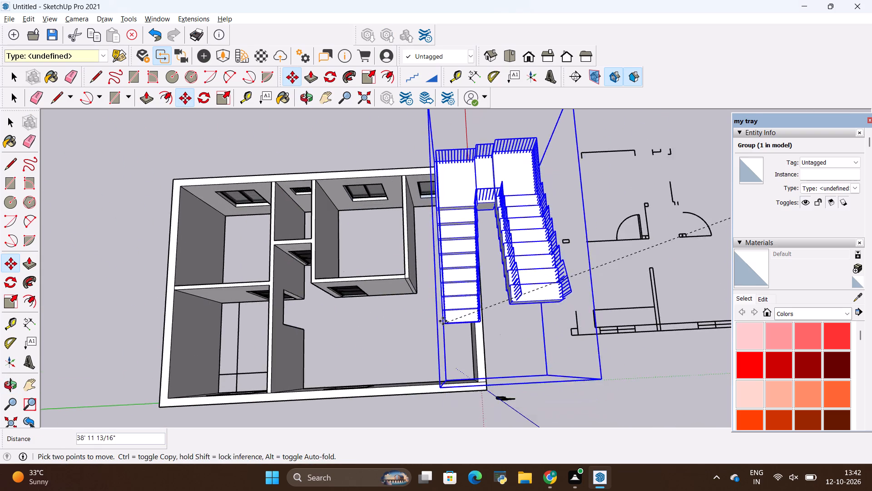
pyautogui.scroll(20, 443, 321)
pyautogui.scroll(4, 443, 321)
pyautogui.moveTo(414, 402); pyautogui.dragTo(410, 329, button='middle')
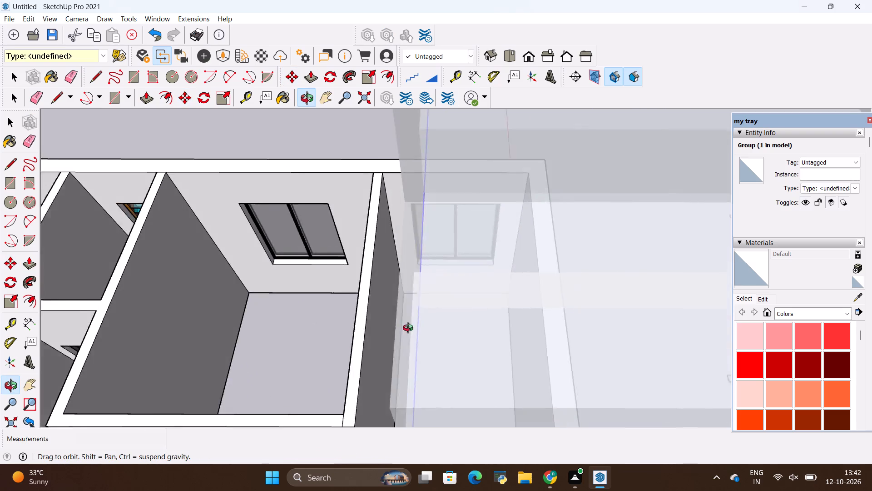
pyautogui.moveTo(410, 329); pyautogui.dragTo(412, 330, button='middle')
pyautogui.scroll(5, 396, 397)
pyautogui.scroll(-15, 401, 333)
pyautogui.scroll(1, 411, 306)
pyautogui.scroll(-4, 411, 306)
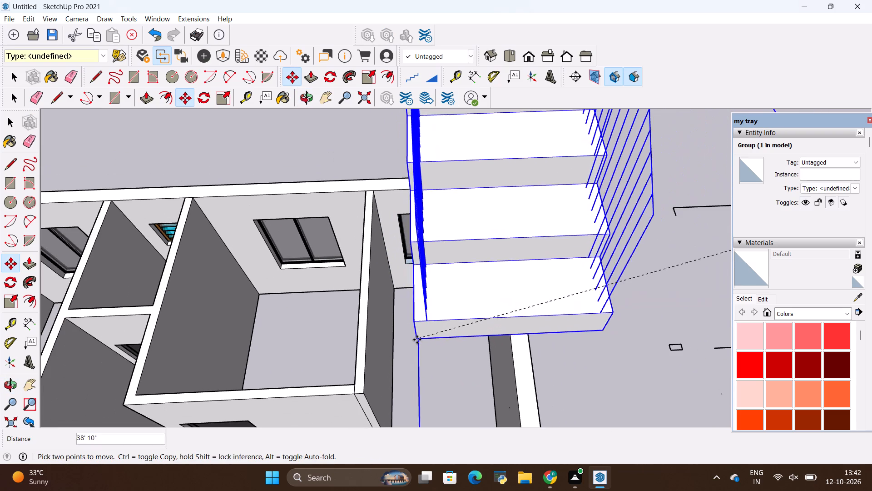
pyautogui.keyDown('shift'); pyautogui.moveTo(417, 342); pyautogui.dragTo(403, 250, button='middle'); pyautogui.keyUp('shift')
pyautogui.keyDown('shift'); pyautogui.moveTo(419, 389); pyautogui.dragTo(419, 274, button='middle'); pyautogui.keyUp('shift')
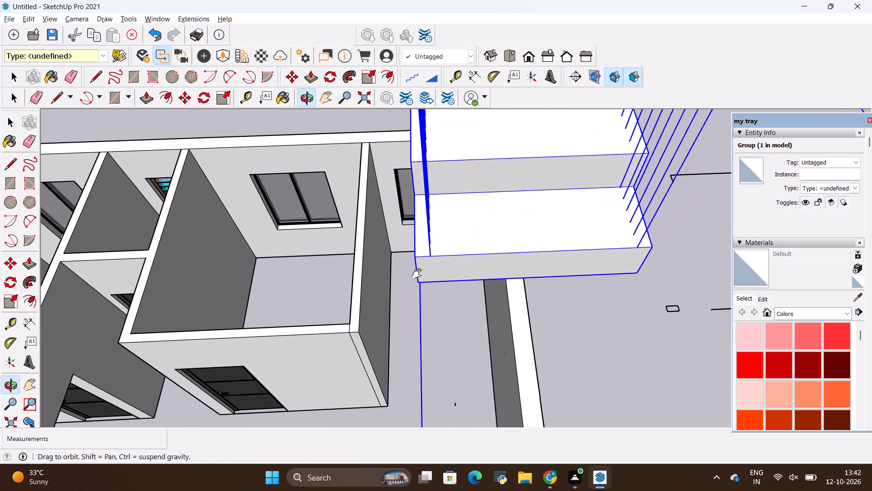
pyautogui.keyDown('shift'); pyautogui.moveTo(419, 274); pyautogui.dragTo(420, 280, button='middle'); pyautogui.keyUp('shift')
pyautogui.scroll(13, 400, 399)
pyautogui.scroll(-14, 394, 362)
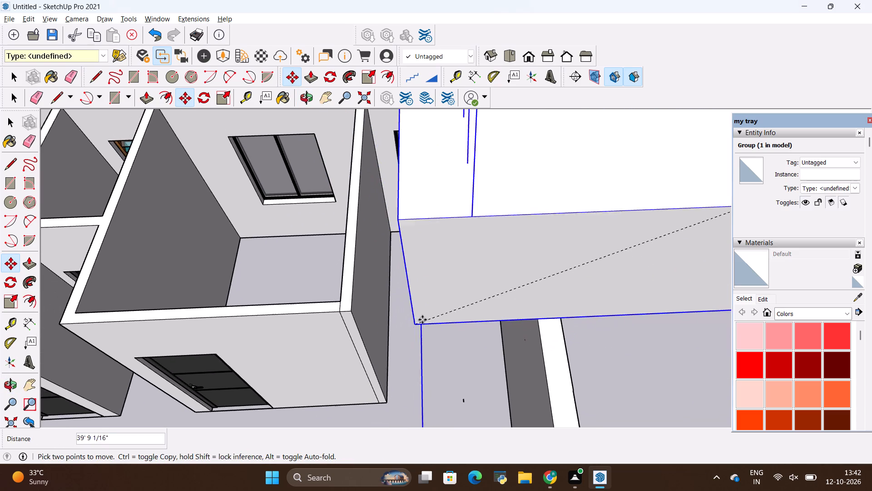
pyautogui.scroll(-8, 437, 316)
pyautogui.moveTo(431, 416); pyautogui.dragTo(438, 261, button='middle')
pyautogui.keyDown('shift'); pyautogui.moveTo(432, 370); pyautogui.dragTo(462, 242, button='middle'); pyautogui.keyUp('shift')
pyautogui.scroll(-1, 471, 381)
pyautogui.keyDown('shift'); pyautogui.moveTo(471, 381); pyautogui.dragTo(463, 280, button='middle'); pyautogui.keyUp('shift')
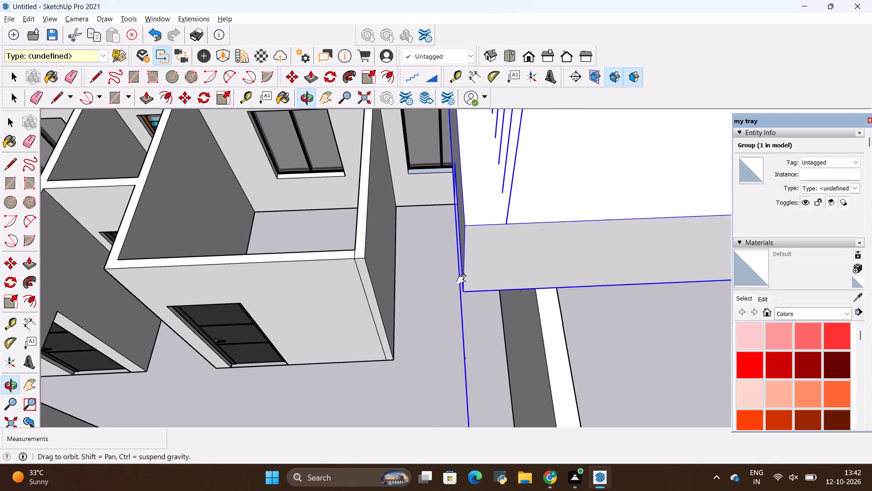
pyautogui.keyDown('shift'); pyautogui.moveTo(463, 280); pyautogui.dragTo(466, 259, button='middle'); pyautogui.keyUp('shift')
pyautogui.scroll(20, 426, 374)
pyautogui.scroll(4, 426, 374)
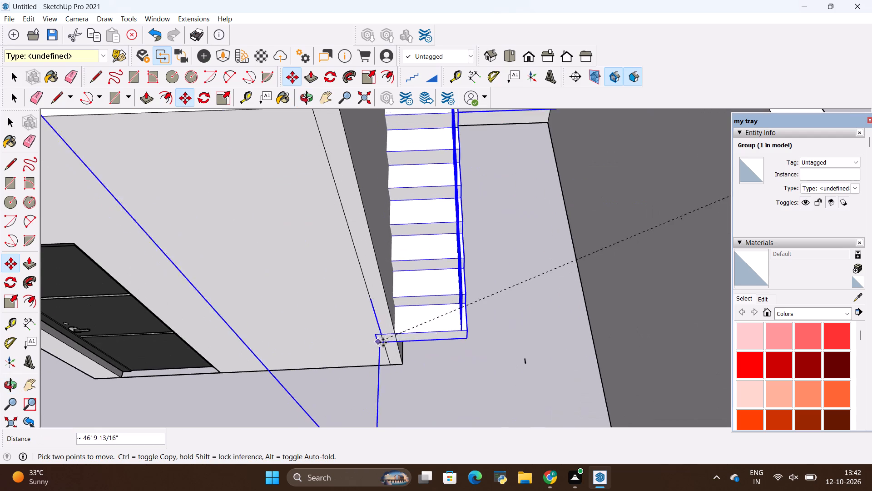
pyautogui.click(397, 362)
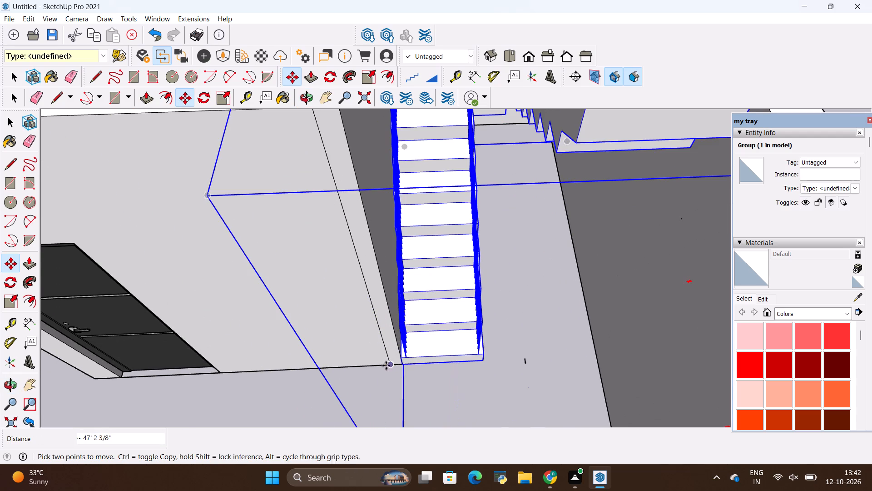
pyautogui.scroll(2, 371, 381)
pyautogui.moveTo(381, 375); pyautogui.dragTo(312, 294, button='middle')
pyautogui.moveTo(311, 291); pyautogui.dragTo(356, 344, button='middle')
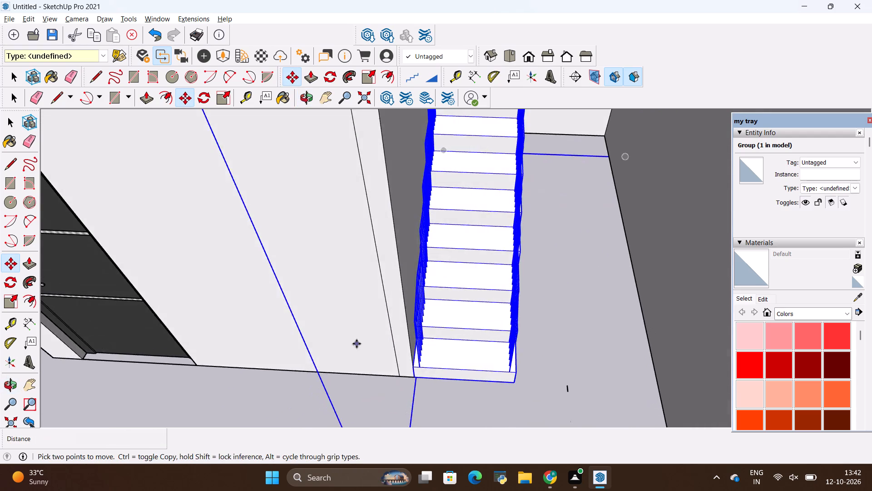
pyautogui.scroll(-19, 357, 344)
pyautogui.press('space')
pyautogui.click(494, 211)
# Examine the placed staircase from above and from the side to check how it fits between the bedroom and outer walls.
pyautogui.scroll(-6, 469, 257)
pyautogui.moveTo(368, 296); pyautogui.dragTo(332, 240, button='middle')
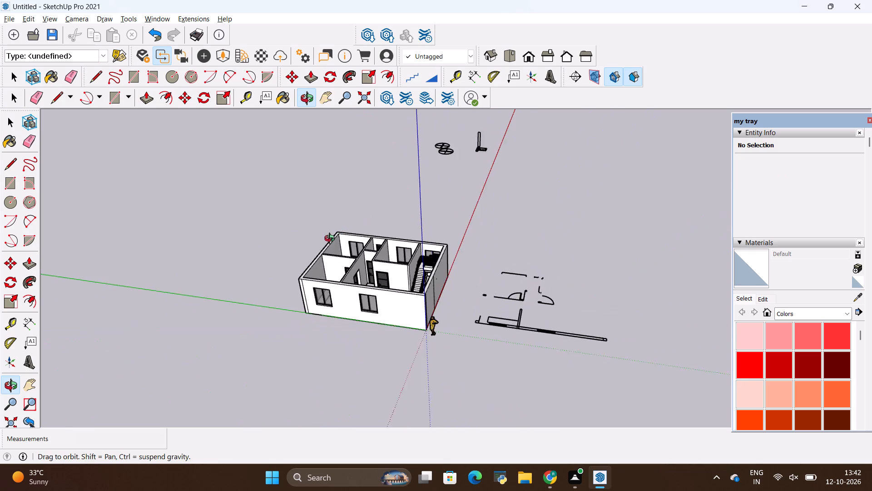
pyautogui.moveTo(332, 240); pyautogui.dragTo(322, 384, button='middle')
pyautogui.scroll(10, 384, 281)
pyautogui.moveTo(503, 310); pyautogui.dragTo(243, 332, button='middle')
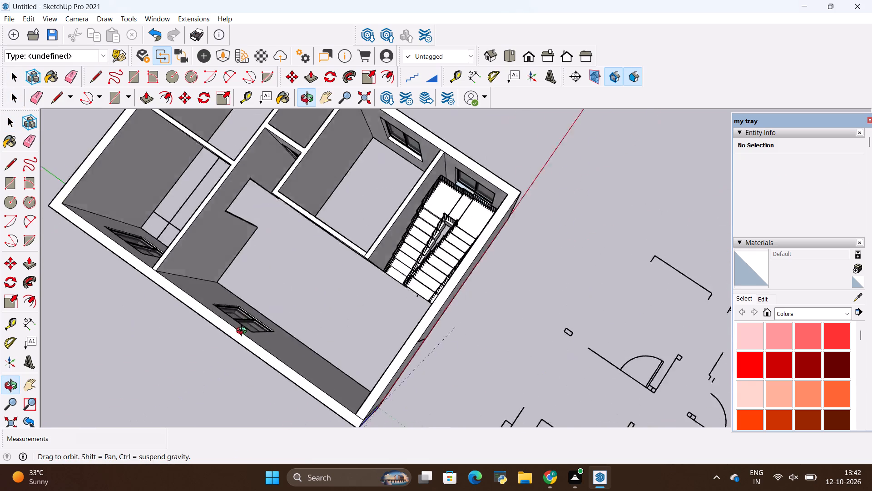
pyautogui.moveTo(243, 332); pyautogui.dragTo(233, 160, button='middle')
pyautogui.scroll(11, 484, 177)
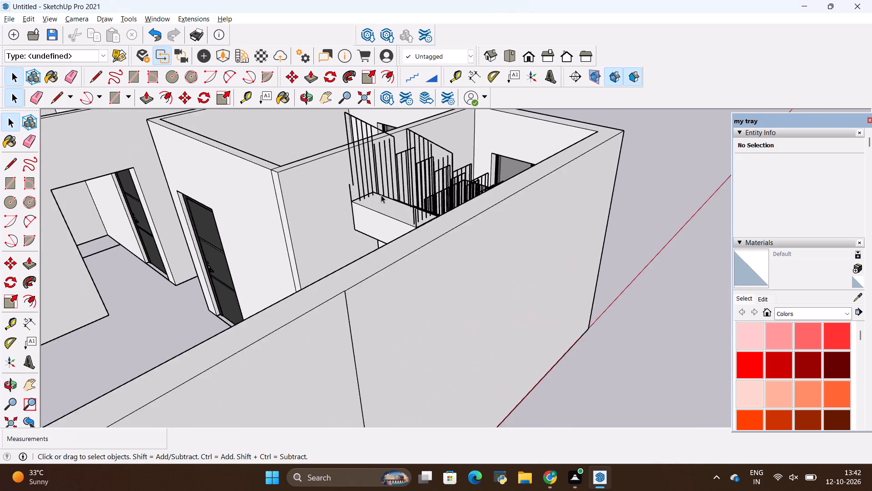
pyautogui.scroll(4, 381, 195)
pyautogui.scroll(5, 455, 239)
pyautogui.scroll(-19, 443, 294)
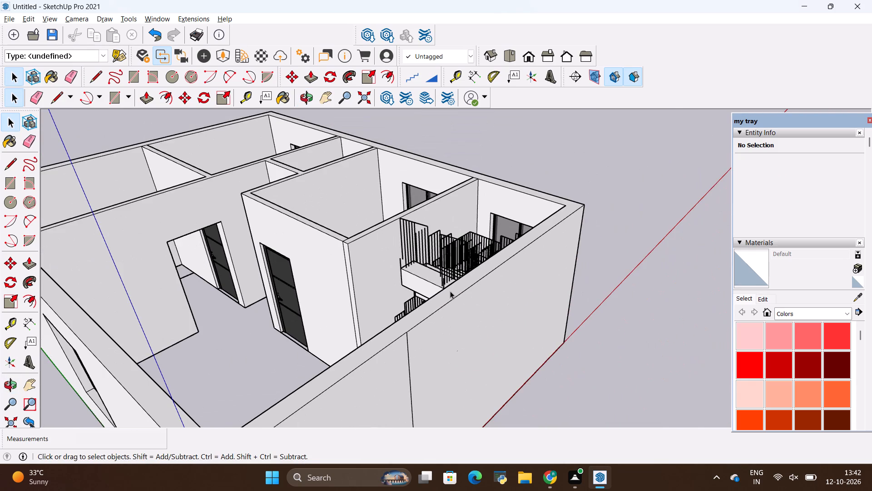
pyautogui.press('space')
pyautogui.click(677, 235)
pyautogui.scroll(-12, 314, 246)
pyautogui.moveTo(202, 251); pyautogui.dragTo(304, 327, button='middle')
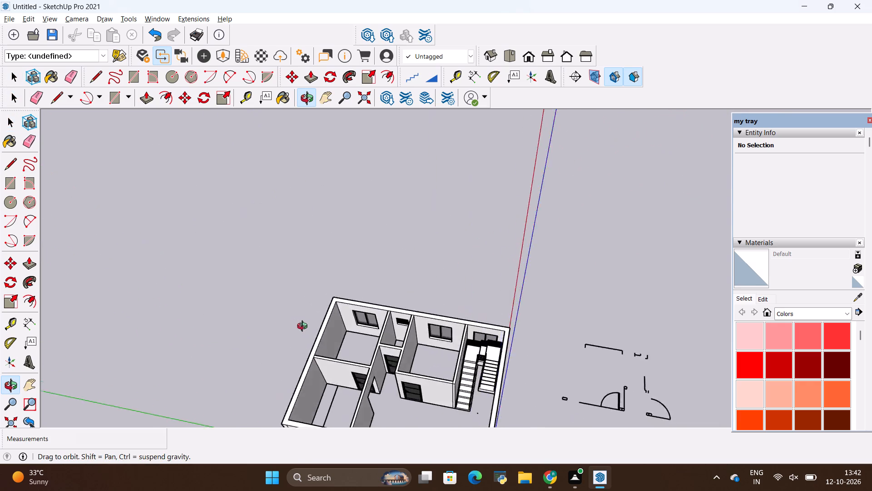
pyautogui.moveTo(304, 327); pyautogui.dragTo(366, 248, button='middle')
pyautogui.scroll(-5, 379, 231)
pyautogui.moveTo(451, 230); pyautogui.dragTo(457, 302, button='middle')
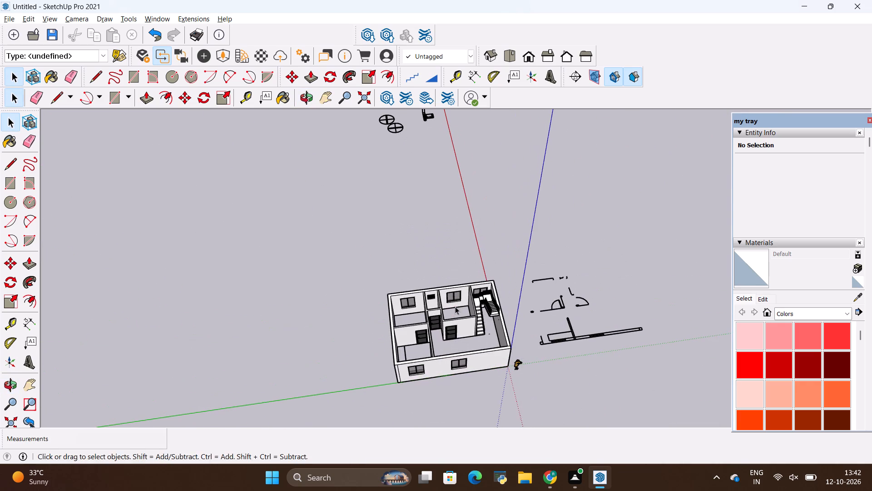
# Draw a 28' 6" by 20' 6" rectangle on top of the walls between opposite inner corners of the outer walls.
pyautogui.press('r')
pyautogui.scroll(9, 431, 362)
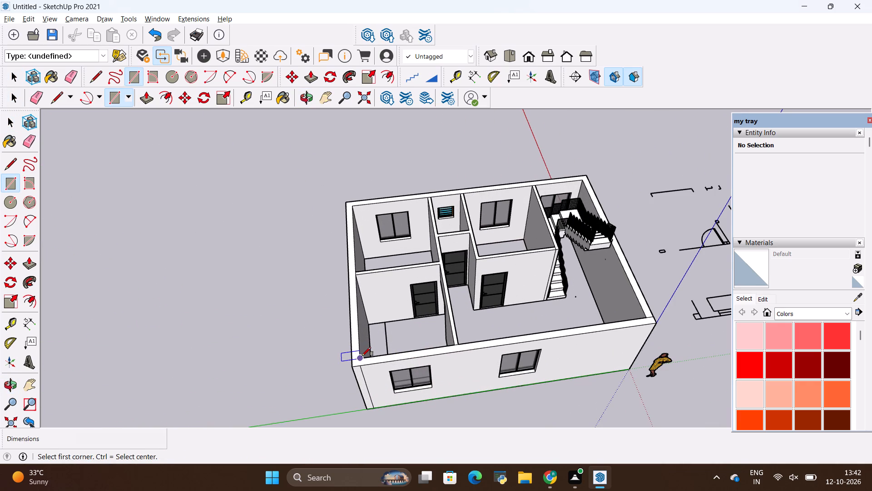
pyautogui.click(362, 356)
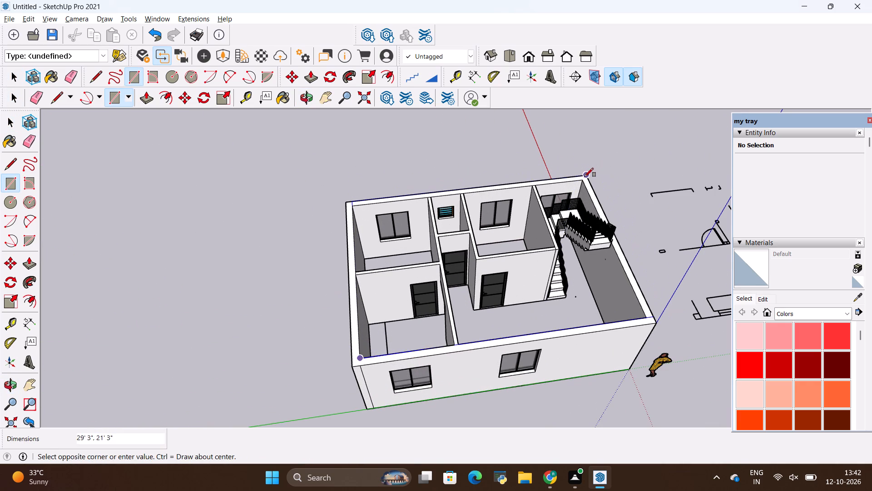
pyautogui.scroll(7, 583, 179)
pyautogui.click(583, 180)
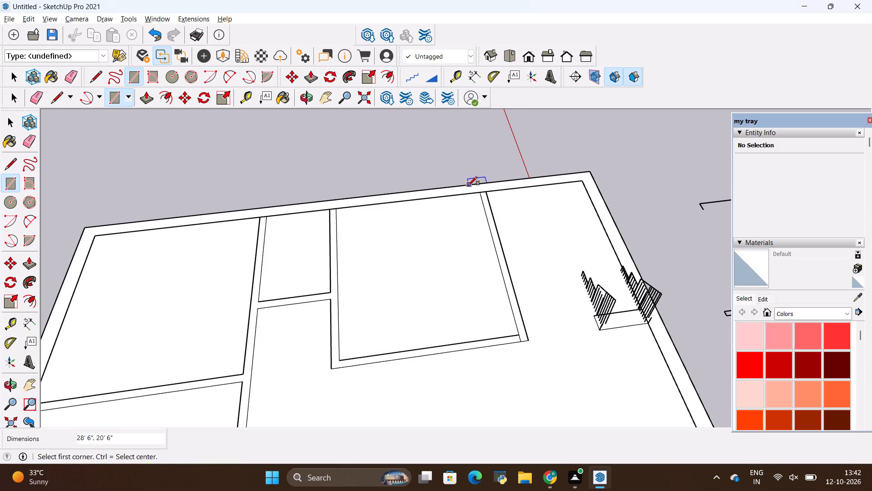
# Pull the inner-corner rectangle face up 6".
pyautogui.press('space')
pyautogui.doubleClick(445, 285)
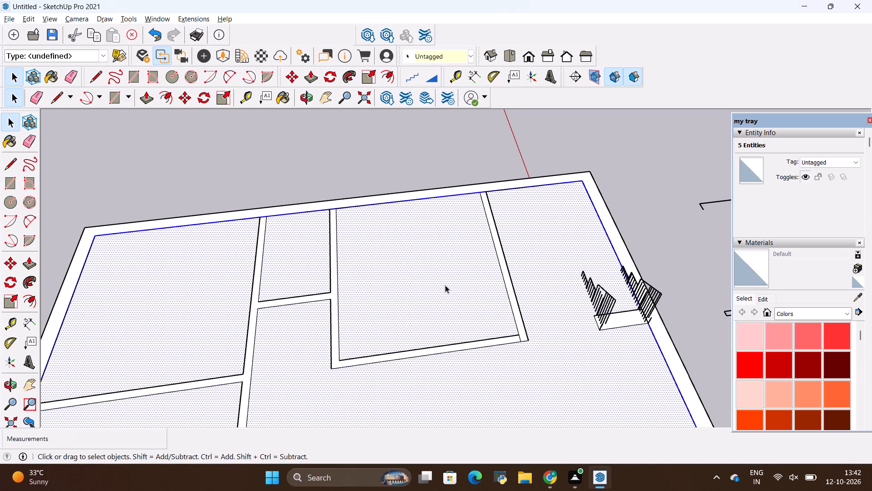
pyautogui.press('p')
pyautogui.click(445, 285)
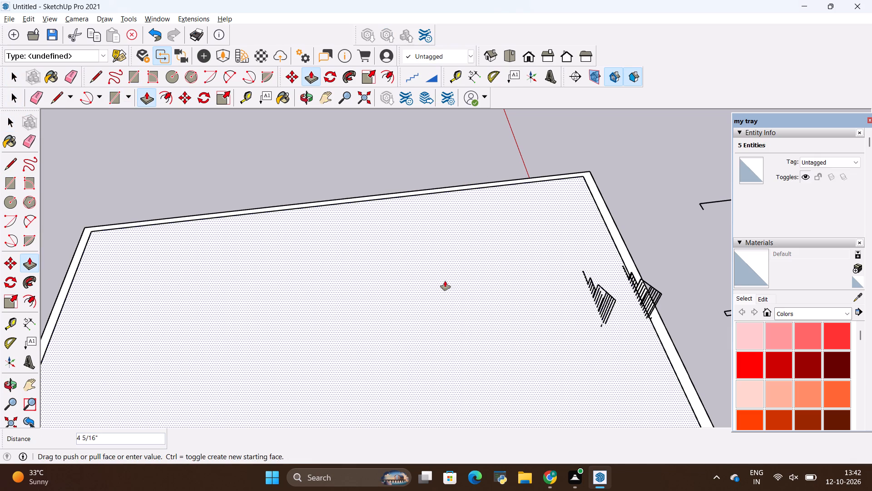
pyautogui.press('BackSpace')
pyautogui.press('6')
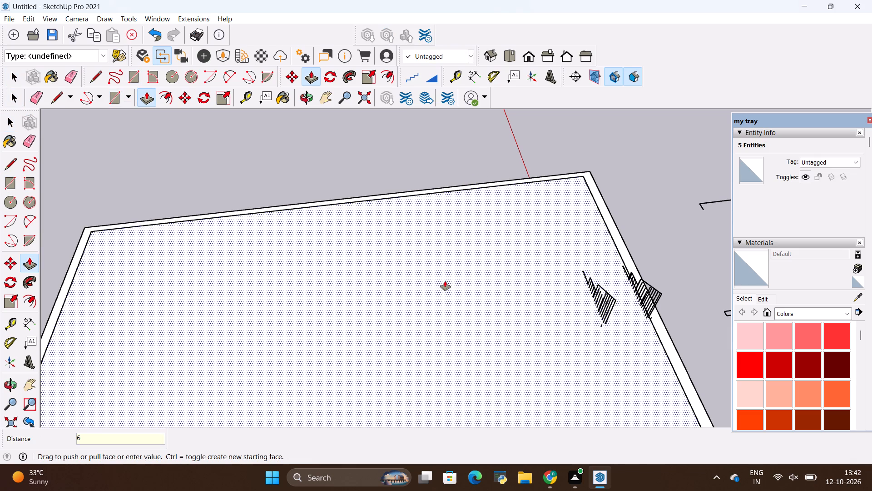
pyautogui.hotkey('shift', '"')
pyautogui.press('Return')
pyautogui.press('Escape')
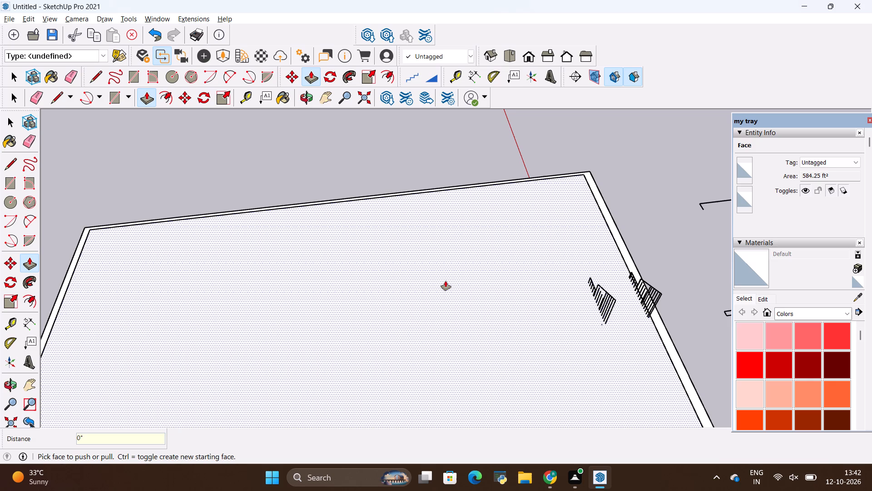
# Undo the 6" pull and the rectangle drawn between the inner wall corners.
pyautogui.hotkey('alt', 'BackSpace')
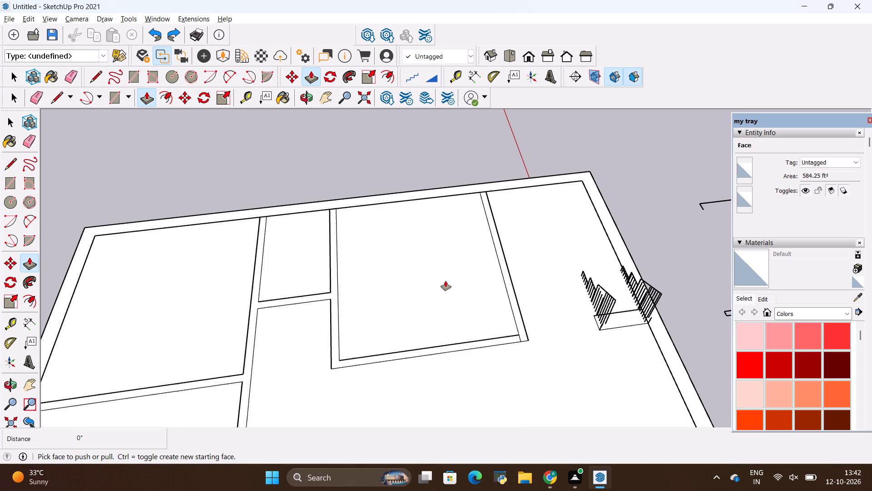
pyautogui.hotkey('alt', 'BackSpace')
# Draw a roof rectangle of about 30' by 22' on top of the house between opposite outer wall corners.
pyautogui.press('r')
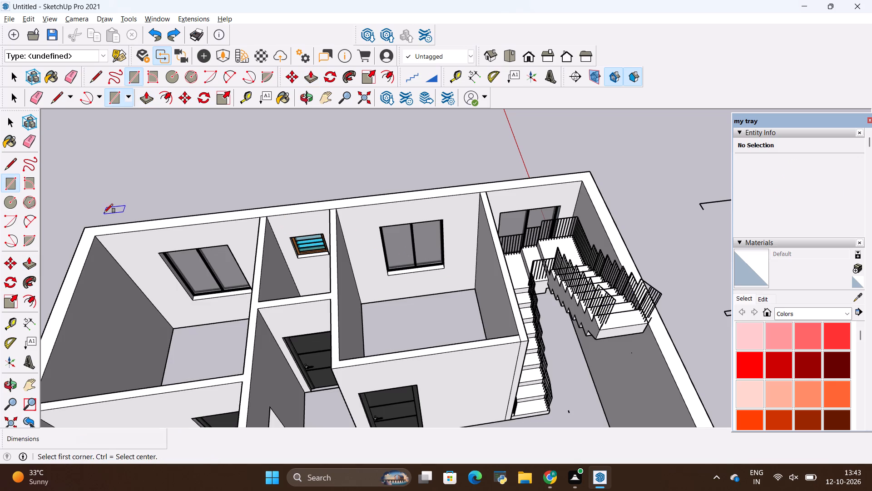
pyautogui.click(85, 226)
pyautogui.scroll(-6, 161, 110)
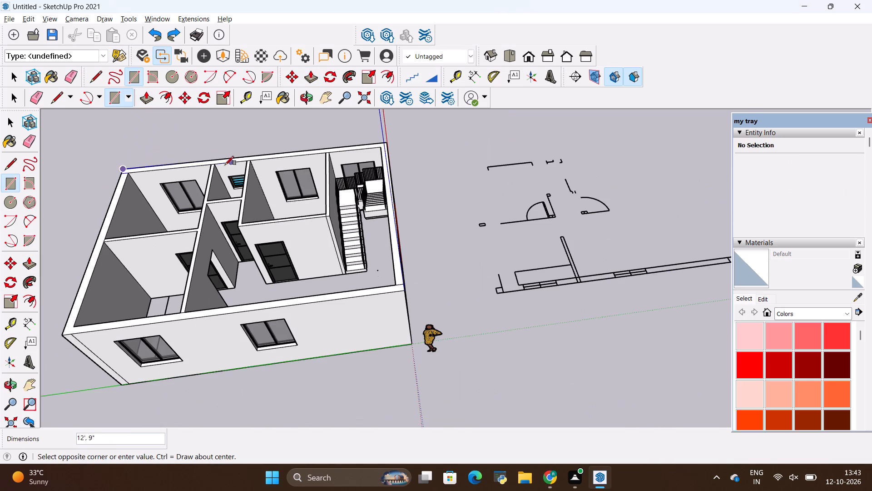
pyautogui.click(406, 292)
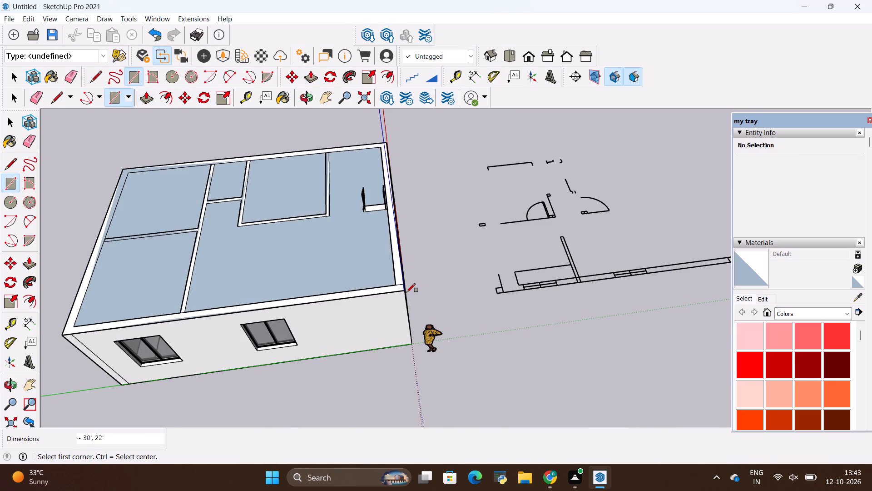
# Pull the roof rectangle up 6" to form the slab.
pyautogui.press('p')
pyautogui.click(333, 257)
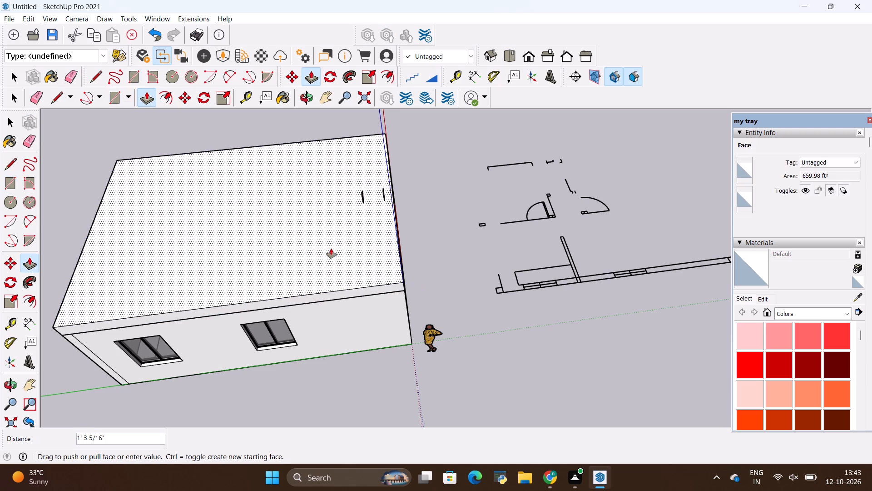
pyautogui.press('BackSpace')
pyautogui.press('6')
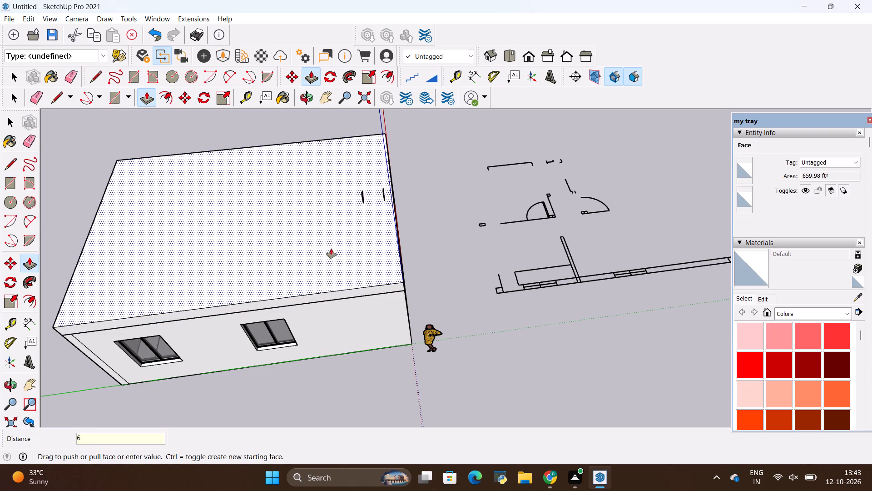
pyautogui.hotkey('shift', '"')
pyautogui.press('Return')
pyautogui.press('Escape')
# Group all the connected faces and edges of the 6" slab on top of the house.
pyautogui.press('space')
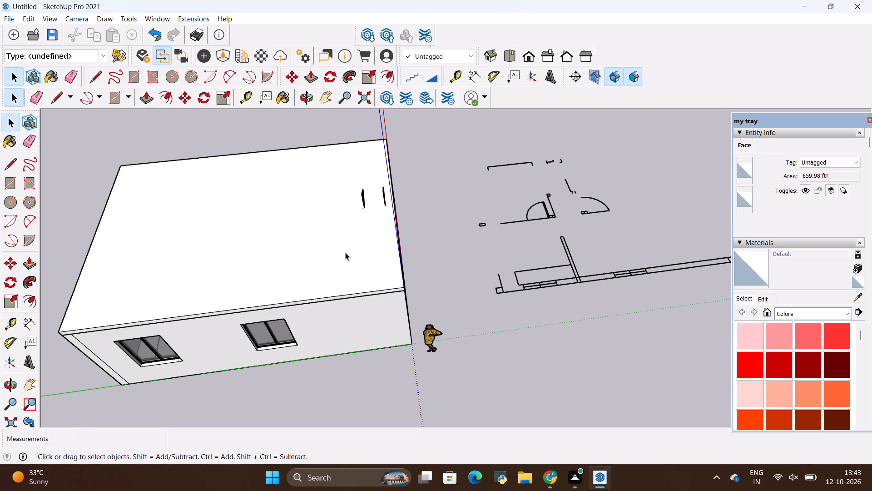
pyautogui.tripleClick(345, 252)
pyautogui.tripleClick(345, 252)
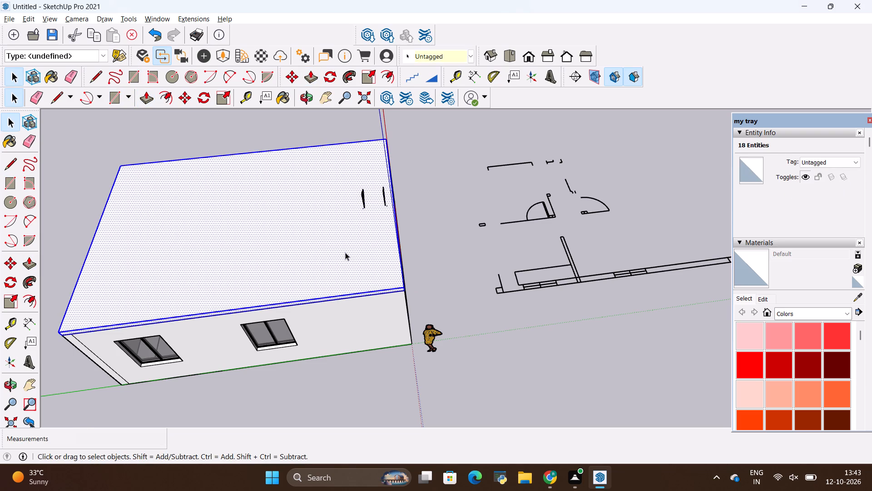
pyautogui.scroll(-12, 403, 366)
pyautogui.moveTo(376, 394); pyautogui.dragTo(264, 240, button='middle')
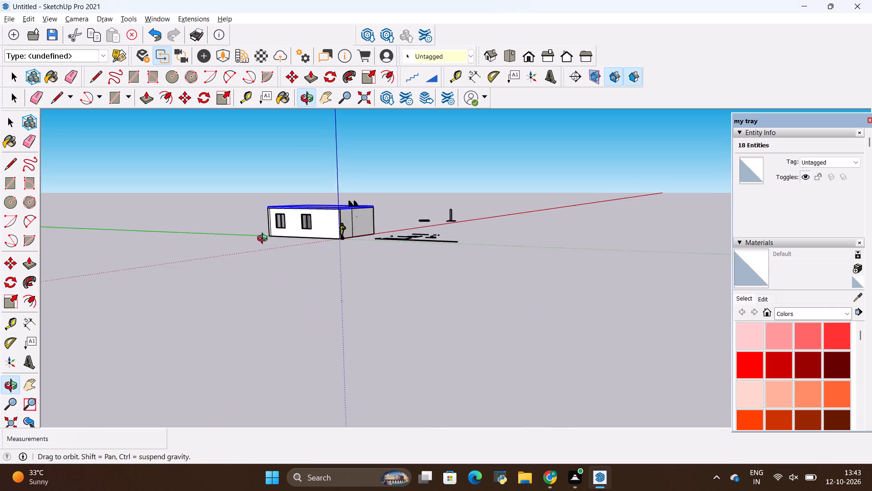
pyautogui.moveTo(264, 240); pyautogui.dragTo(225, 322, button='middle')
pyautogui.scroll(2, 270, 232)
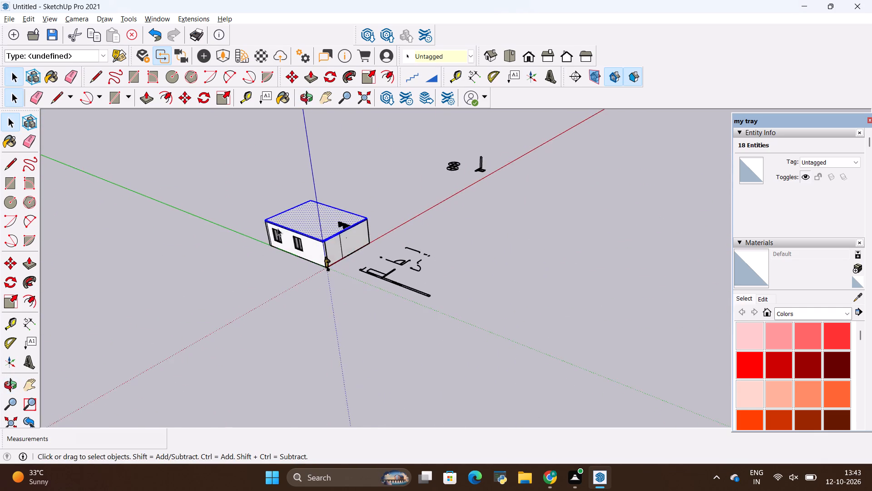
pyautogui.scroll(8, 277, 228)
pyautogui.scroll(-17, 340, 282)
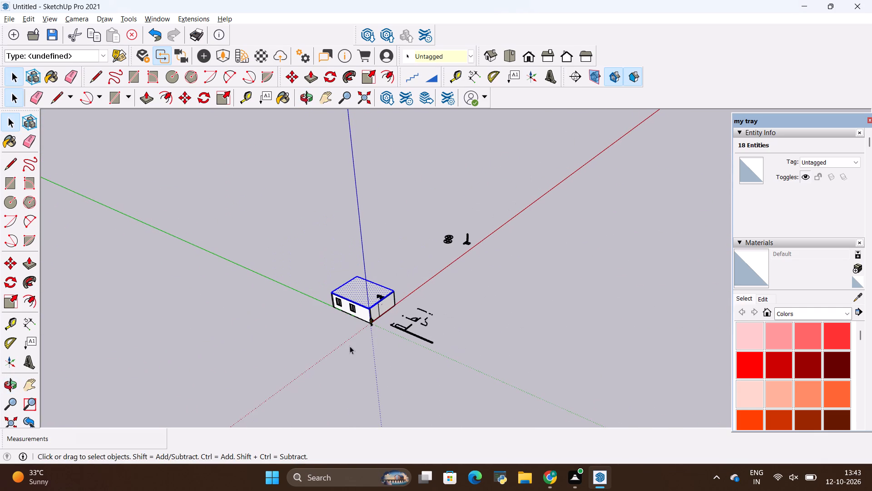
pyautogui.moveTo(349, 346); pyautogui.dragTo(374, 280, button='middle')
pyautogui.scroll(5, 381, 279)
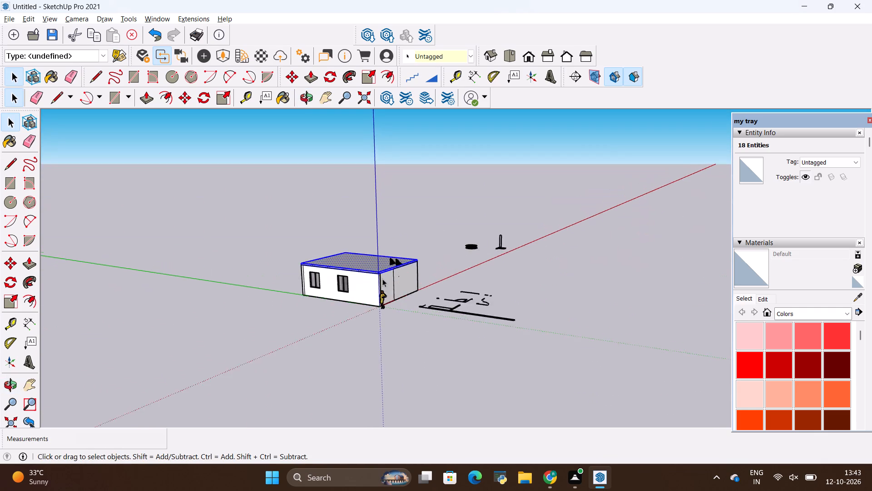
pyautogui.scroll(19, 382, 279)
pyautogui.rightClick(381, 274)
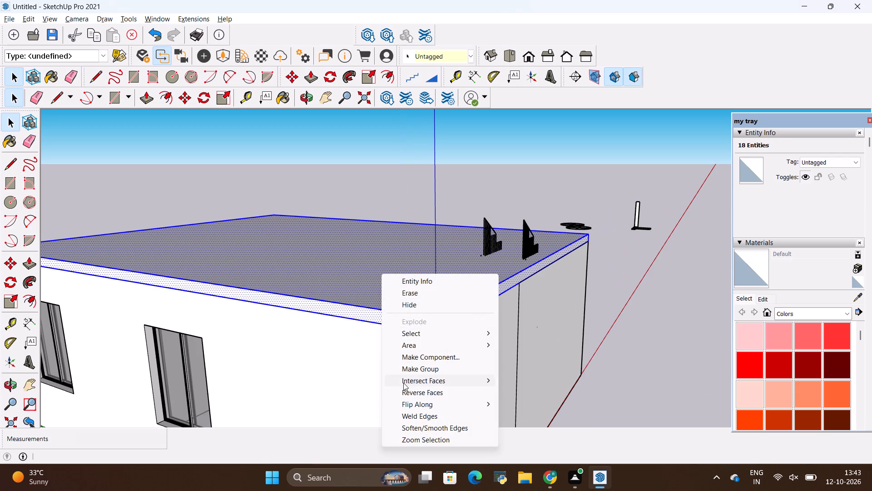
pyautogui.click(403, 370)
# Move the slab group down 10' 6" so its top corner meets the bottom outer corner of the walls at the origin.
pyautogui.scroll(-6, 397, 278)
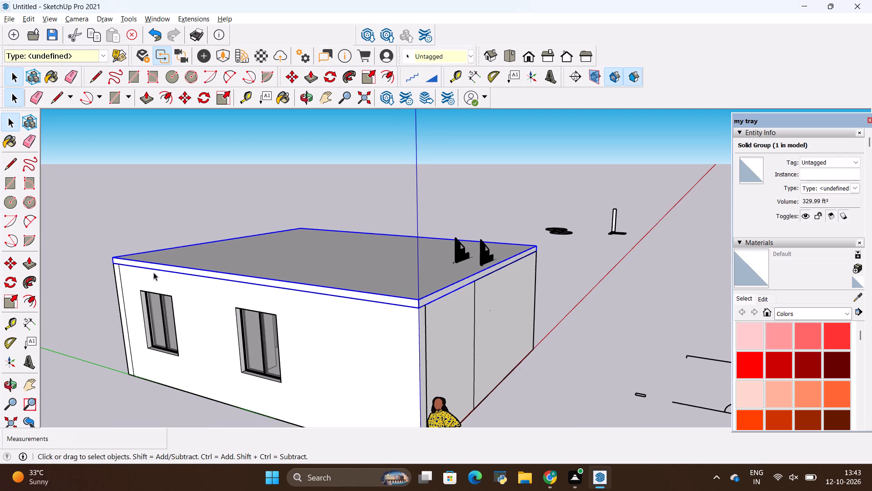
pyautogui.click(96, 271)
pyautogui.click(216, 261)
pyautogui.press('m')
pyautogui.click(420, 302)
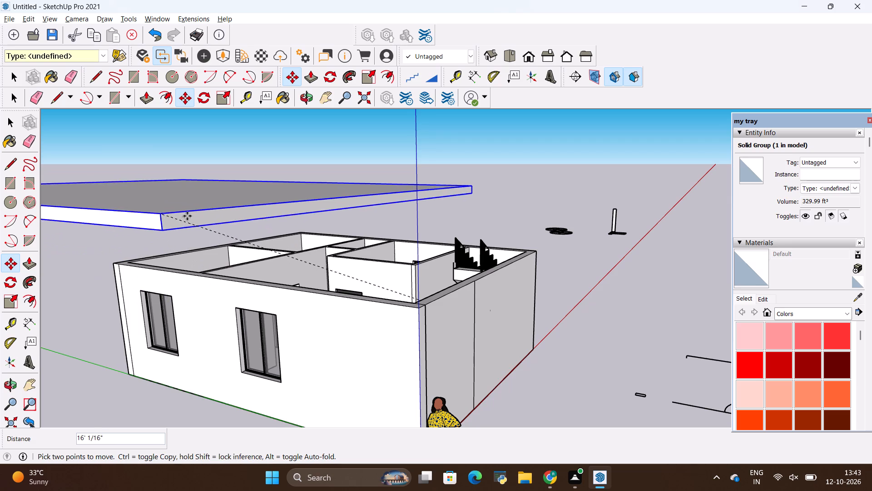
pyautogui.scroll(-5, 418, 206)
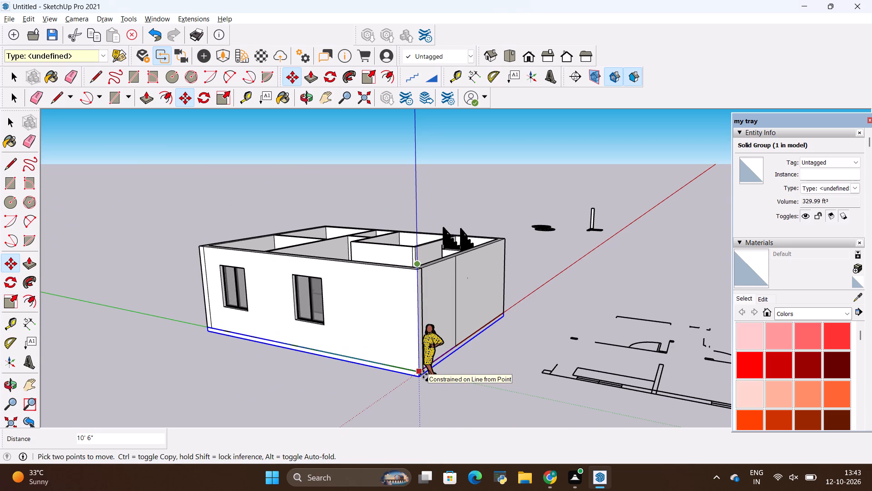
pyautogui.scroll(11, 423, 374)
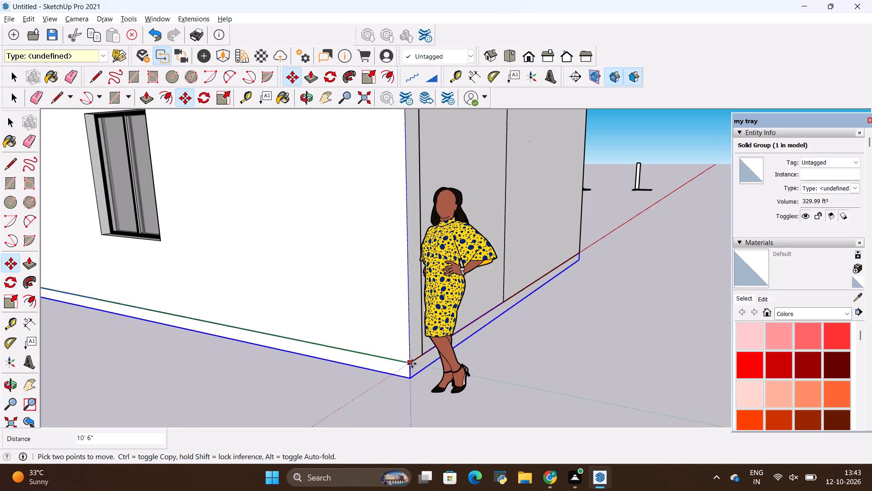
pyautogui.click(411, 363)
pyautogui.press('space')
pyautogui.click(294, 386)
# Examine the house from above and from different sides, checking the slab beneath the walls and the room layout.
pyautogui.scroll(-11, 532, 253)
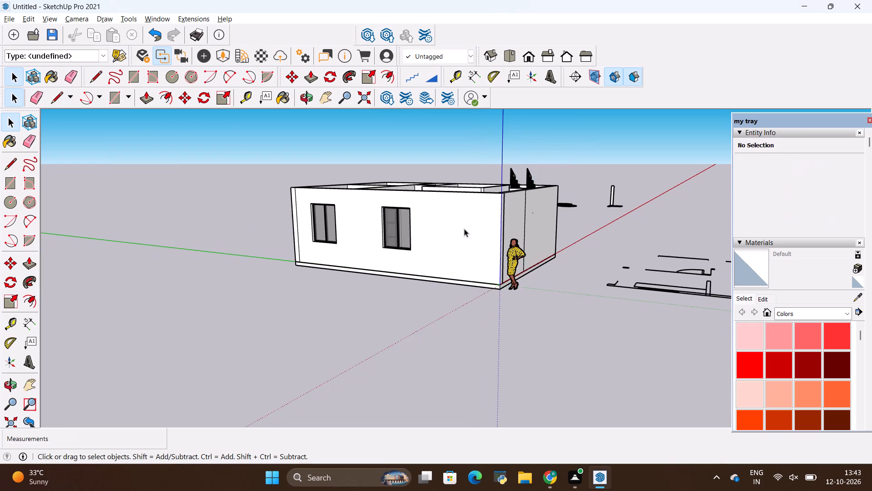
pyautogui.moveTo(424, 246); pyautogui.dragTo(583, 379, button='middle')
pyautogui.scroll(-6, 467, 280)
pyautogui.moveTo(432, 237); pyautogui.dragTo(454, 385, button='middle')
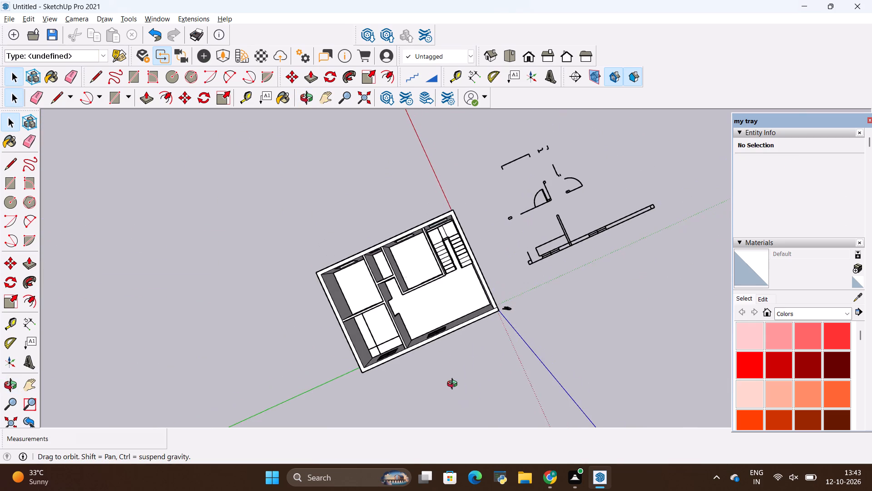
pyautogui.moveTo(454, 385); pyautogui.dragTo(505, 323, button='middle')
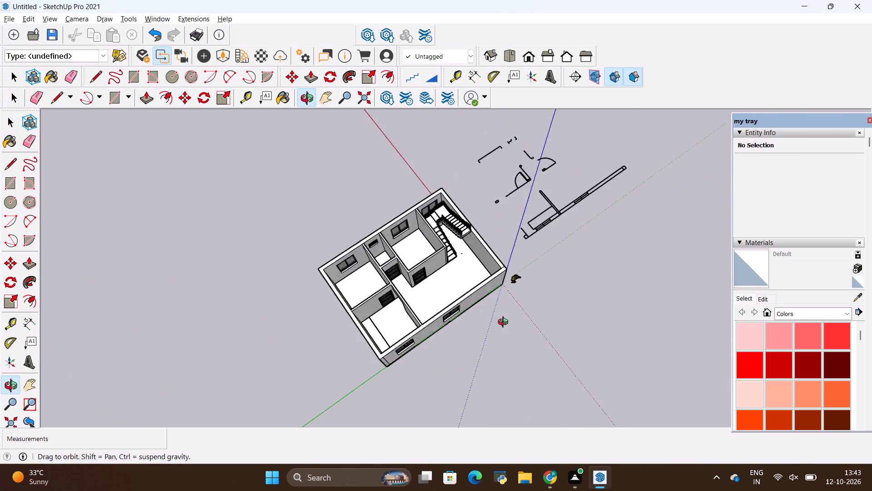
pyautogui.moveTo(505, 323); pyautogui.dragTo(621, 286, button='middle')
pyautogui.moveTo(0, 306); pyautogui.dragTo(313, 347, button='middle')
pyautogui.scroll(-4, 282, 317)
pyautogui.moveTo(253, 322); pyautogui.dragTo(553, 315, button='middle')
pyautogui.scroll(-6, 487, 319)
pyautogui.scroll(9, 495, 353)
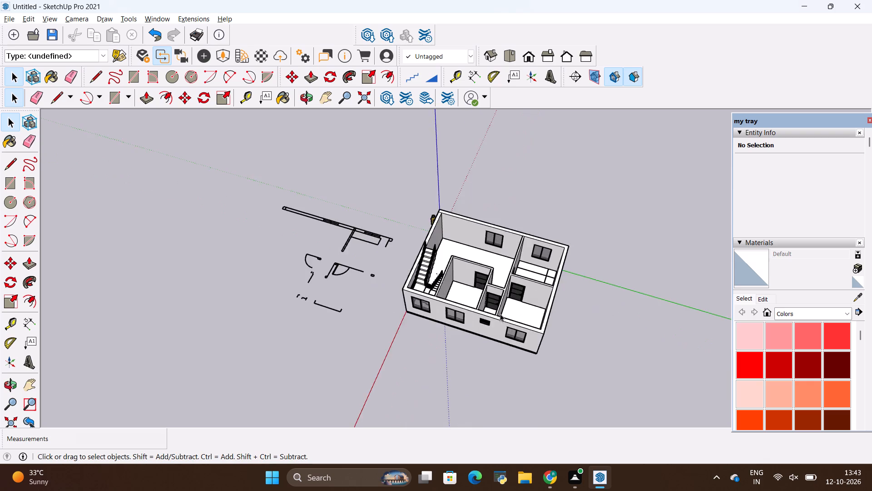
pyautogui.scroll(7, 500, 314)
pyautogui.scroll(-5, 495, 333)
pyautogui.scroll(8, 564, 261)
pyautogui.scroll(-6, 518, 272)
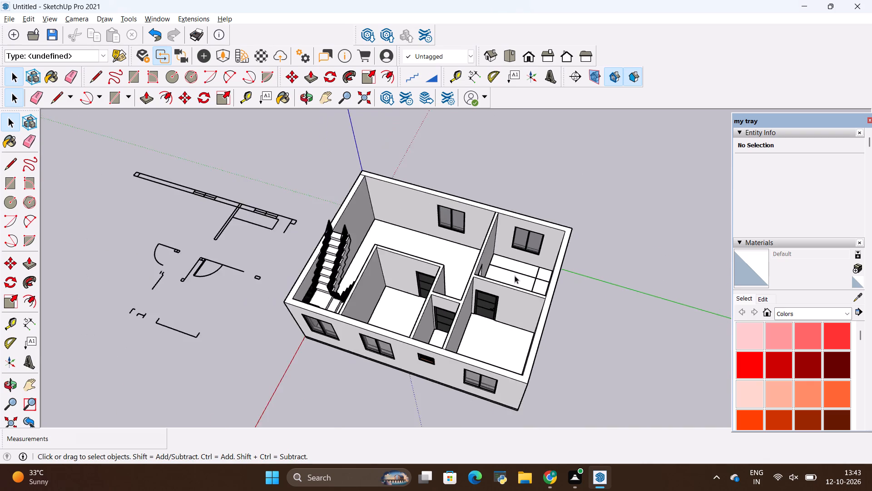
pyautogui.scroll(-5, 515, 276)
pyautogui.moveTo(395, 348); pyautogui.dragTo(486, 344, button='middle')
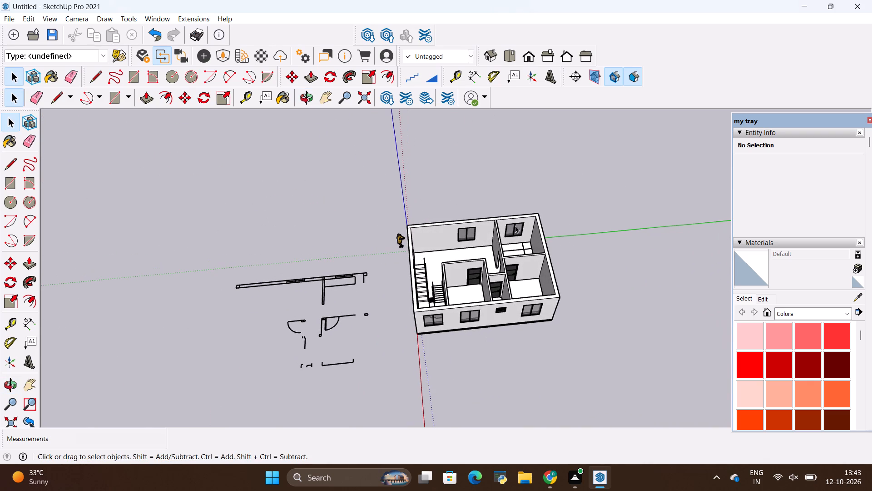
pyautogui.scroll(6, 511, 221)
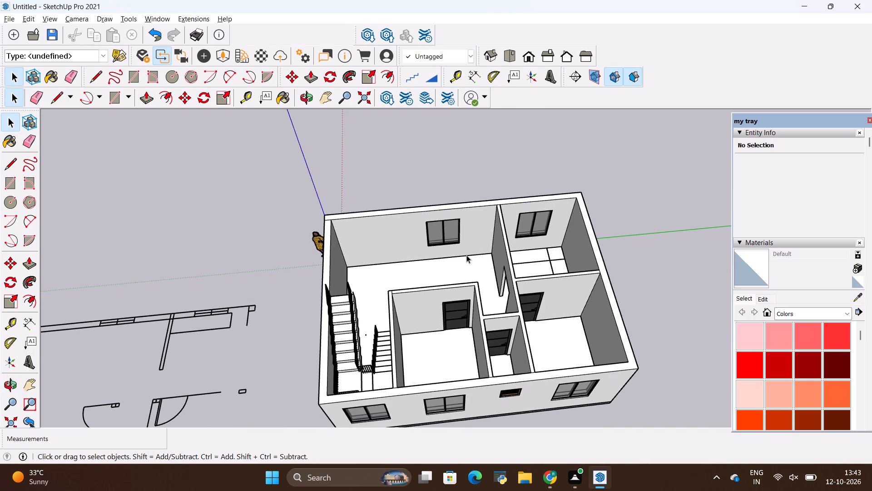
pyautogui.scroll(-11, 382, 291)
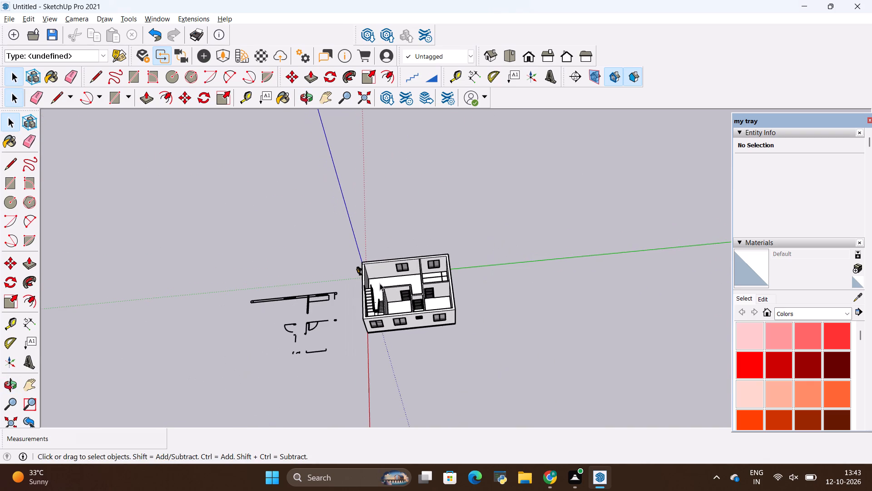
pyautogui.moveTo(517, 316); pyautogui.dragTo(0, 357, button='middle')
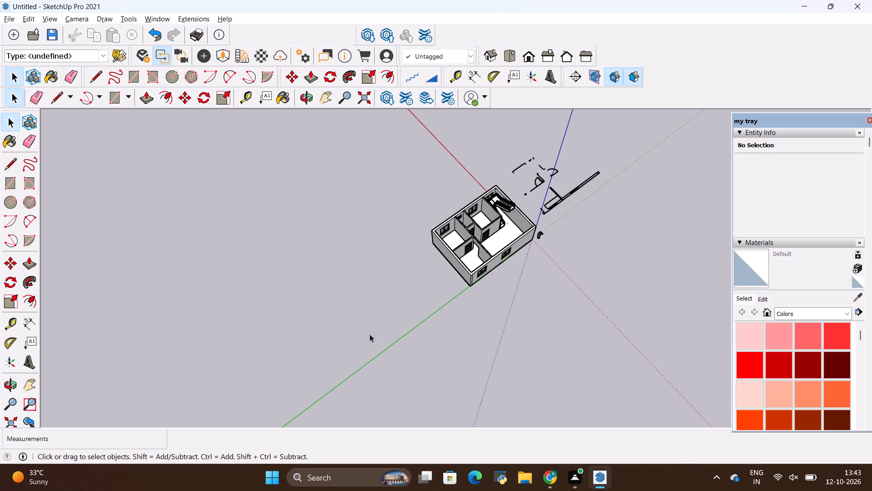
pyautogui.moveTo(370, 334); pyautogui.dragTo(149, 264, button='middle')
pyautogui.scroll(8, 607, 243)
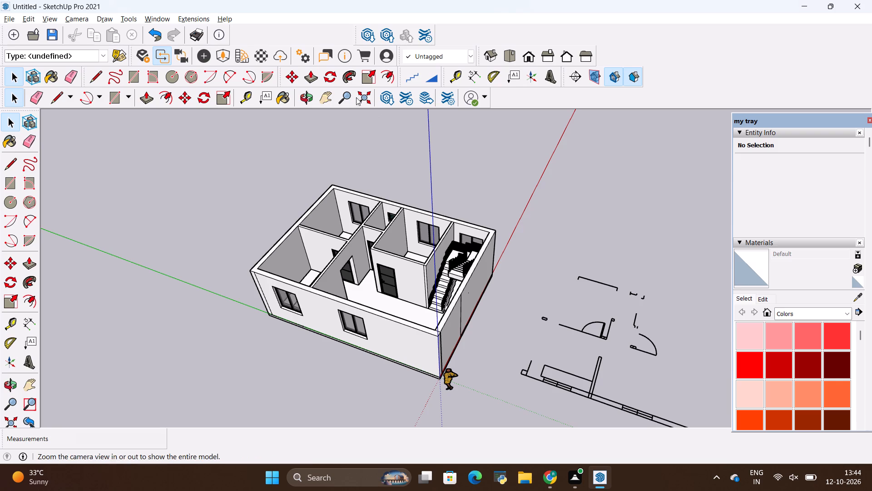
# Inspect the open-topped rooms, doors, windows and staircase up close from several angles.
pyautogui.scroll(-4, 312, 90)
pyautogui.scroll(-6, 346, 312)
pyautogui.scroll(14, 359, 245)
pyautogui.scroll(-3, 368, 234)
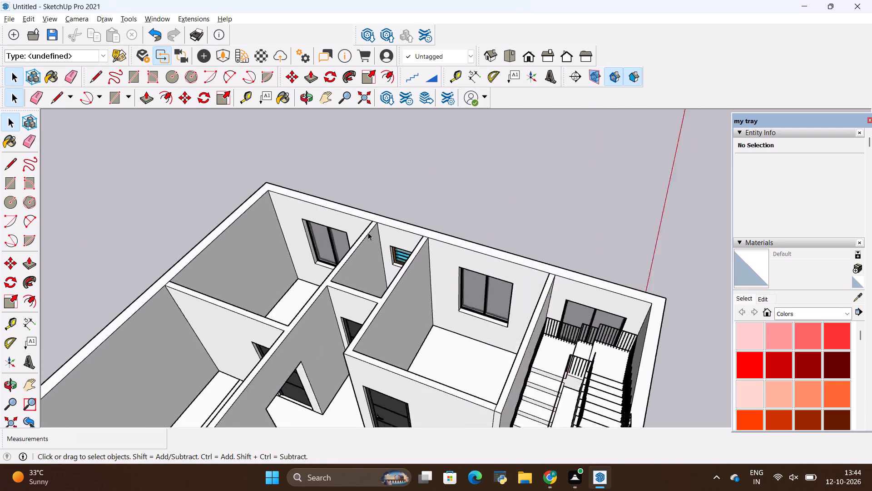
pyautogui.scroll(-11, 368, 232)
pyautogui.scroll(13, 383, 330)
pyautogui.moveTo(487, 192); pyautogui.dragTo(362, 240, button='middle')
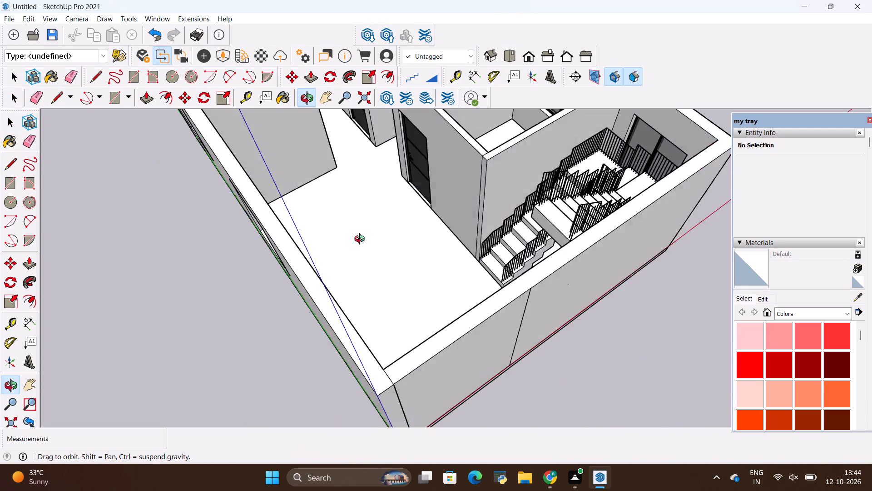
pyautogui.moveTo(362, 240); pyautogui.dragTo(634, 219, button='middle')
pyautogui.moveTo(633, 212); pyautogui.dragTo(594, 222, button='middle')
pyautogui.scroll(1, 594, 220)
pyautogui.scroll(-3, 592, 218)
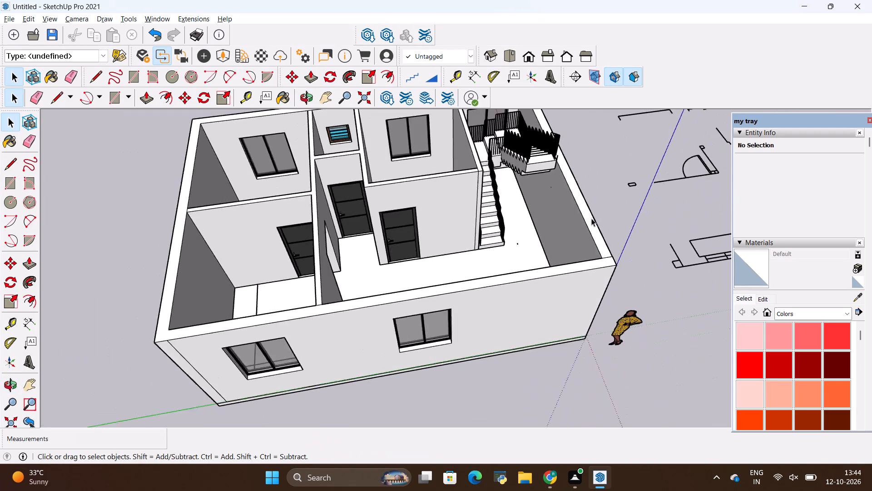
pyautogui.scroll(-10, 591, 218)
pyautogui.scroll(8, 564, 181)
pyautogui.scroll(-4, 563, 180)
pyautogui.moveTo(584, 191); pyautogui.dragTo(566, 195, button='middle')
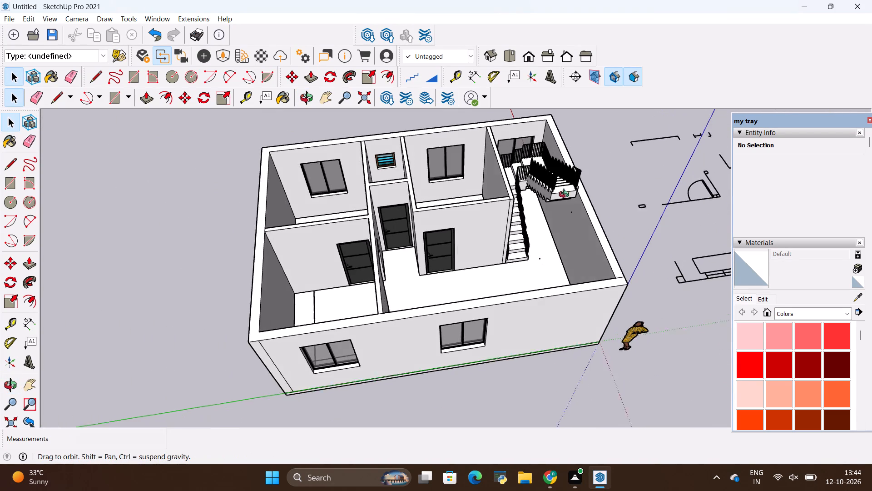
pyautogui.moveTo(566, 195); pyautogui.dragTo(505, 205, button='middle')
pyautogui.scroll(-7, 505, 204)
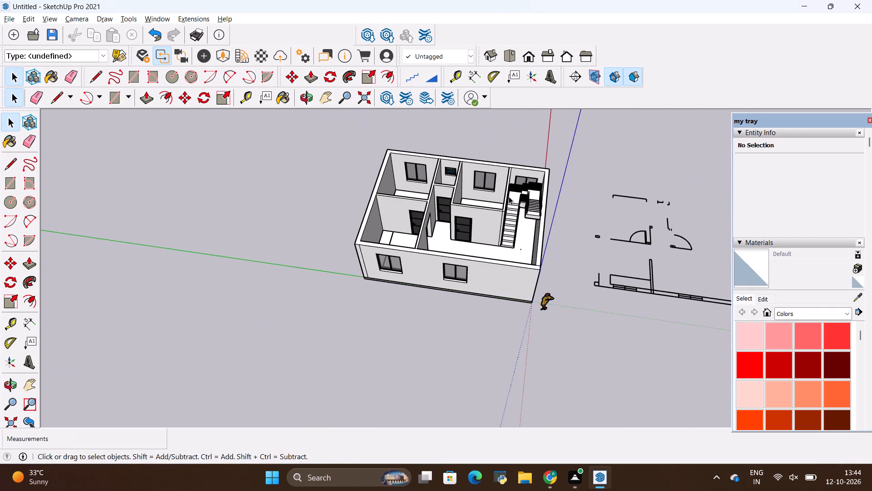
# Review the whole house from all around, including the outer walls, windows and base slab.
pyautogui.press('space')
pyautogui.click(522, 147)
pyautogui.scroll(11, 490, 188)
pyautogui.scroll(-7, 495, 234)
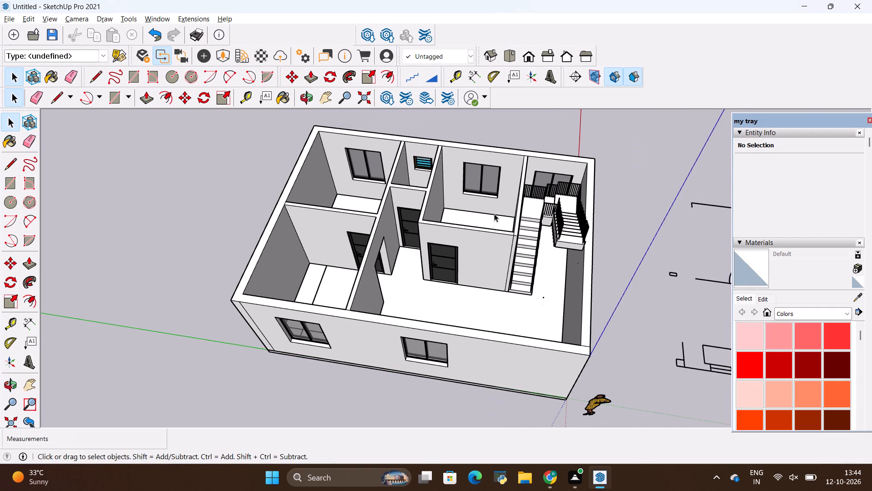
pyautogui.moveTo(566, 170); pyautogui.dragTo(141, 159, button='middle')
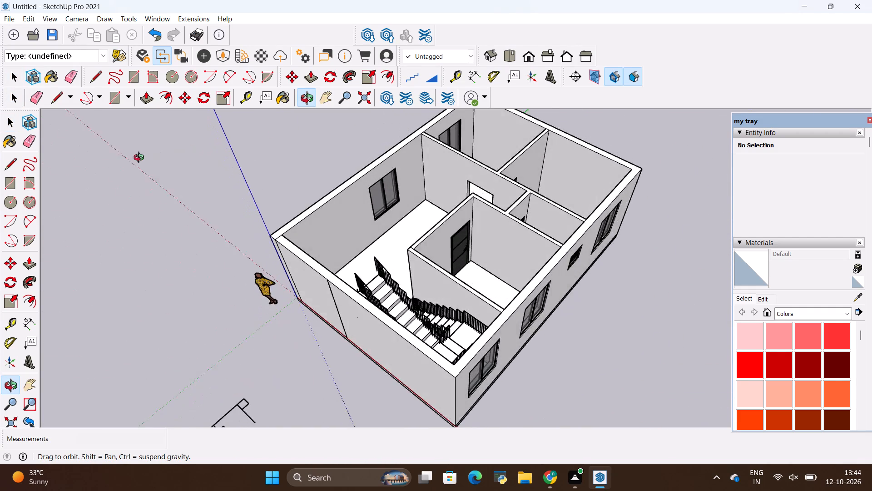
pyautogui.moveTo(141, 159); pyautogui.dragTo(493, 189, button='middle')
pyautogui.scroll(-4, 482, 200)
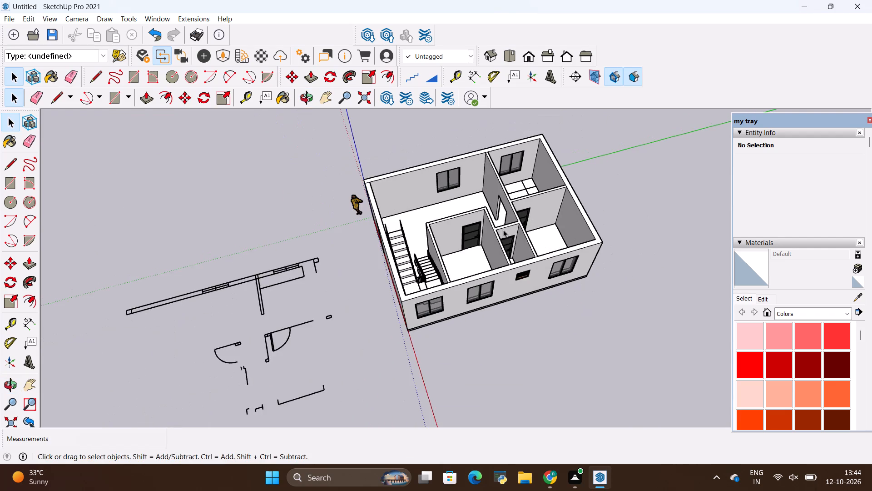
pyautogui.scroll(-1, 559, 297)
pyautogui.moveTo(559, 297); pyautogui.dragTo(269, 204, button='middle')
pyautogui.middleClick(807, 324)
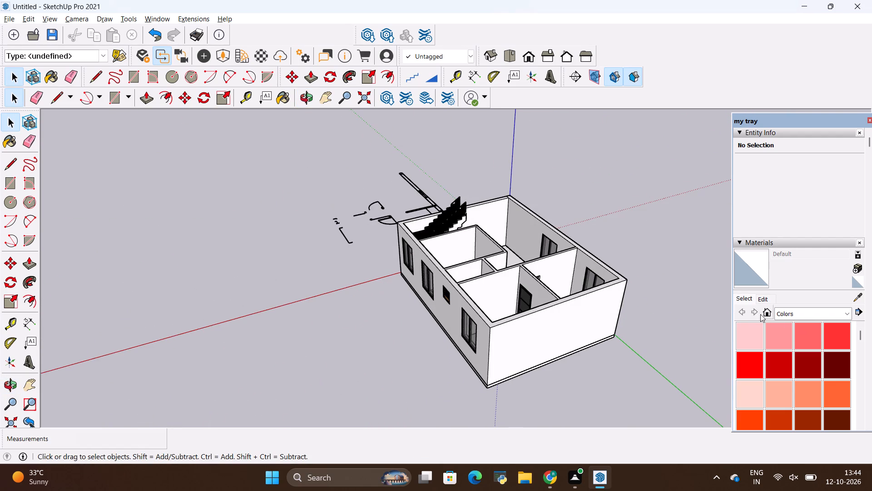
pyautogui.moveTo(703, 307); pyautogui.dragTo(419, 300, button='middle')
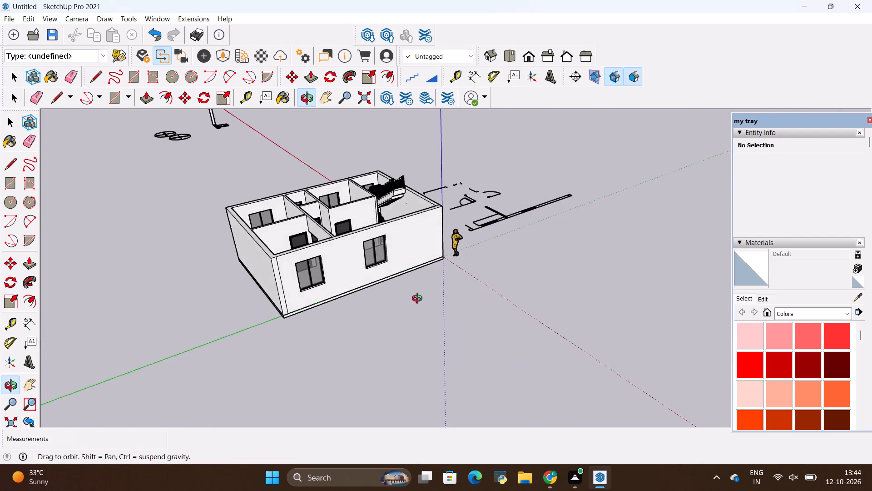
pyautogui.moveTo(419, 300); pyautogui.dragTo(565, 327, button='middle')
pyautogui.scroll(-6, 223, 272)
pyautogui.moveTo(186, 285); pyautogui.dragTo(285, 340, button='middle')
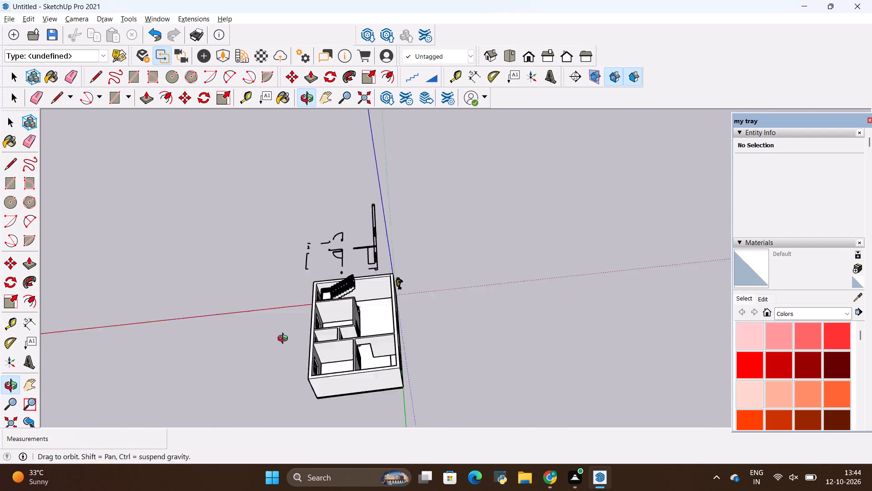
pyautogui.moveTo(285, 340); pyautogui.dragTo(579, 302, button='middle')
pyautogui.press('space')
pyautogui.click(369, 261)
pyautogui.scroll(-5, 351, 252)
pyautogui.scroll(1, 540, 265)
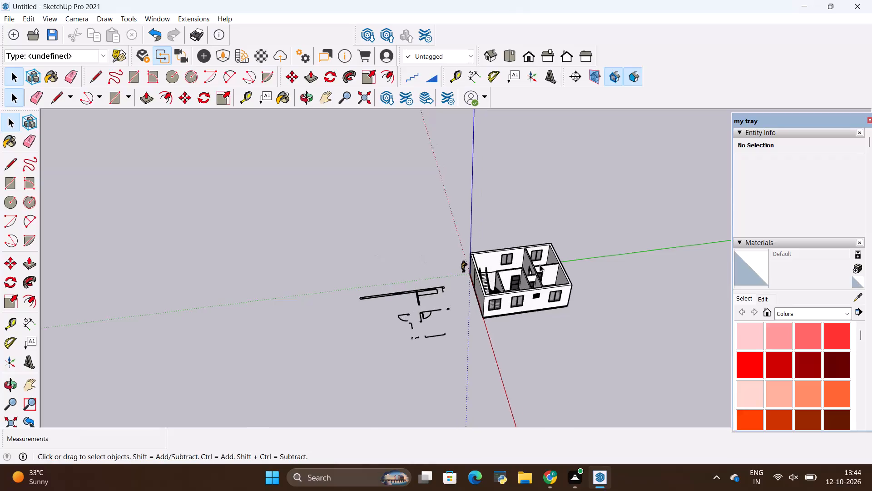
pyautogui.scroll(20, 540, 265)
pyautogui.scroll(2, 540, 265)
pyautogui.scroll(-6, 508, 286)
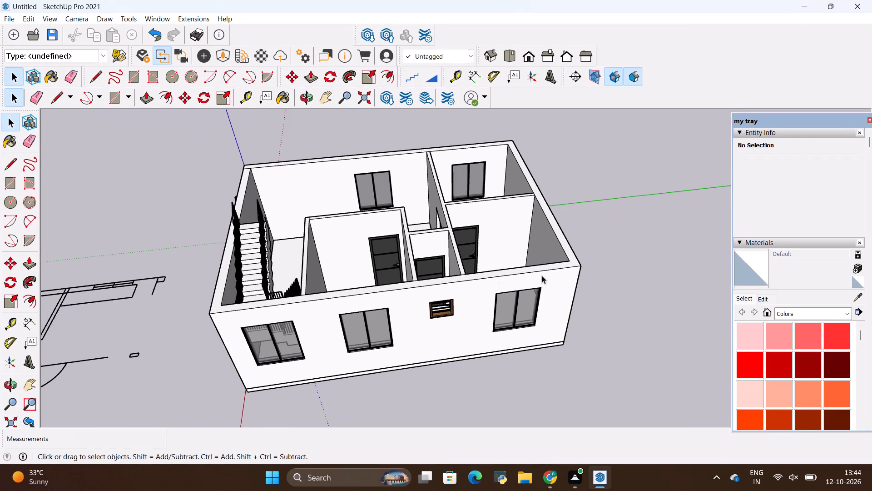
# Examine the house from above and from the windowed long side, checking the rooms, staircase and floor.
pyautogui.scroll(1, 648, 221)
pyautogui.moveTo(648, 221); pyautogui.dragTo(604, 255, button='middle')
pyautogui.scroll(-6, 604, 251)
pyautogui.press('space')
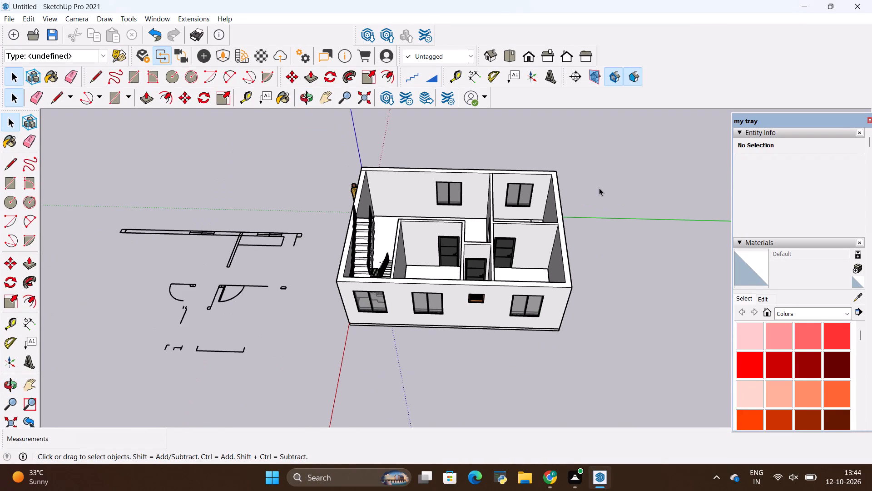
pyautogui.click(598, 188)
pyautogui.scroll(-6, 580, 208)
pyautogui.moveTo(495, 288); pyautogui.dragTo(548, 186, button='middle')
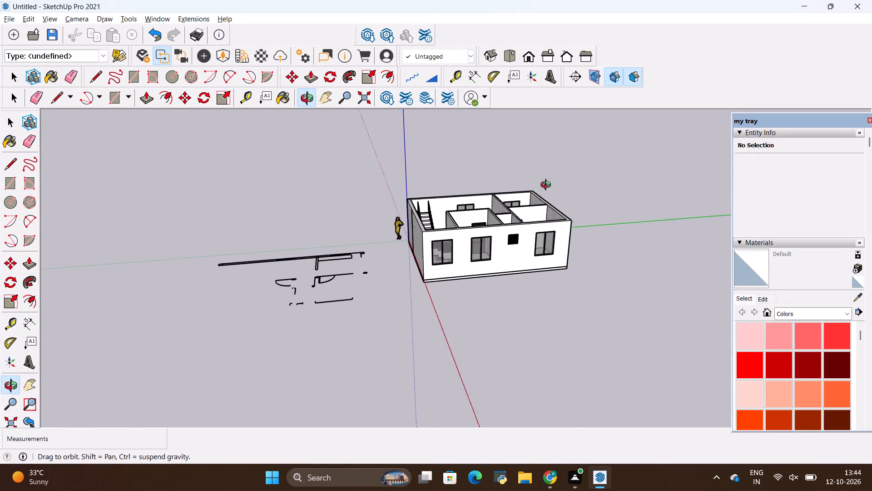
pyautogui.moveTo(548, 186); pyautogui.dragTo(545, 180, button='middle')
pyautogui.scroll(17, 532, 189)
pyautogui.scroll(-8, 489, 210)
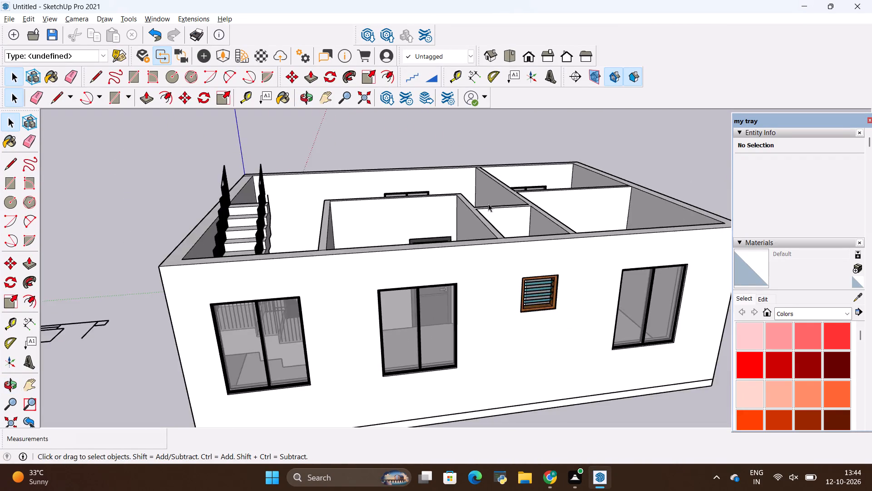
pyautogui.scroll(-4, 488, 204)
pyautogui.moveTo(552, 178); pyautogui.dragTo(500, 261, button='middle')
pyautogui.scroll(-6, 500, 261)
pyautogui.scroll(5, 510, 220)
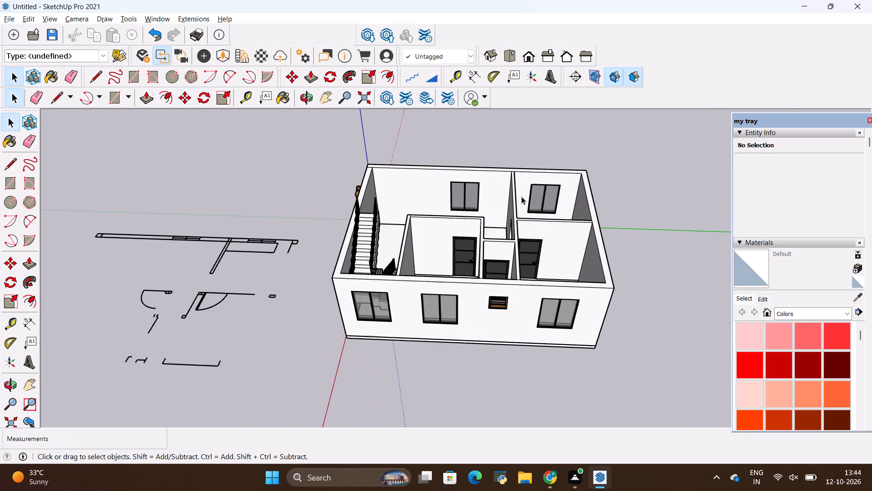
pyautogui.scroll(4, 530, 173)
pyautogui.scroll(-5, 530, 175)
pyautogui.moveTo(548, 234); pyautogui.dragTo(550, 332, button='middle')
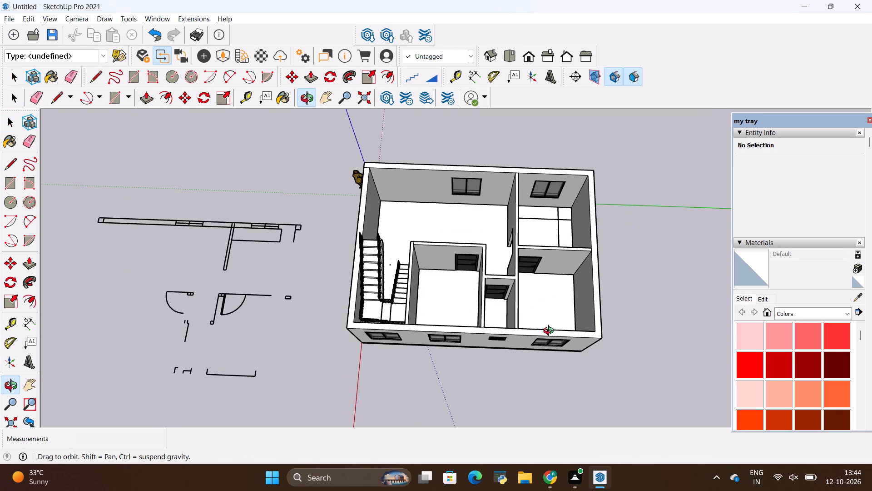
pyautogui.moveTo(550, 332); pyautogui.dragTo(556, 332, button='middle')
pyautogui.scroll(10, 474, 293)
pyautogui.scroll(-3, 381, 241)
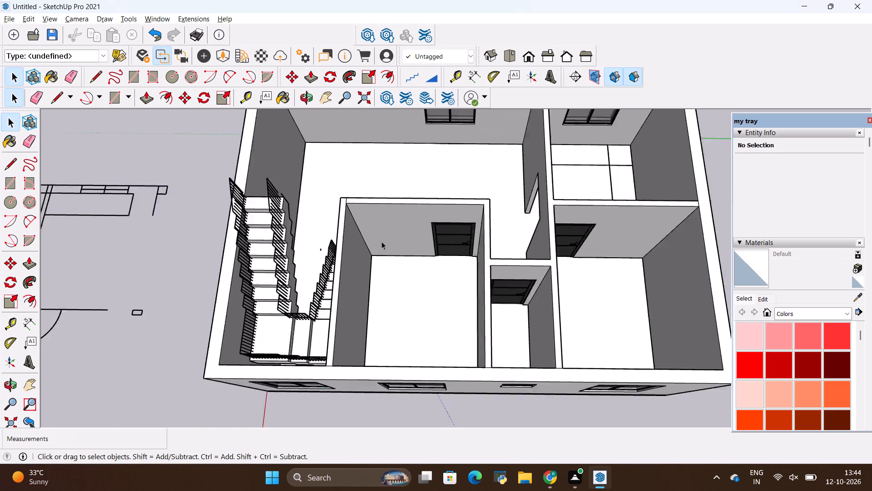
pyautogui.scroll(-10, 381, 241)
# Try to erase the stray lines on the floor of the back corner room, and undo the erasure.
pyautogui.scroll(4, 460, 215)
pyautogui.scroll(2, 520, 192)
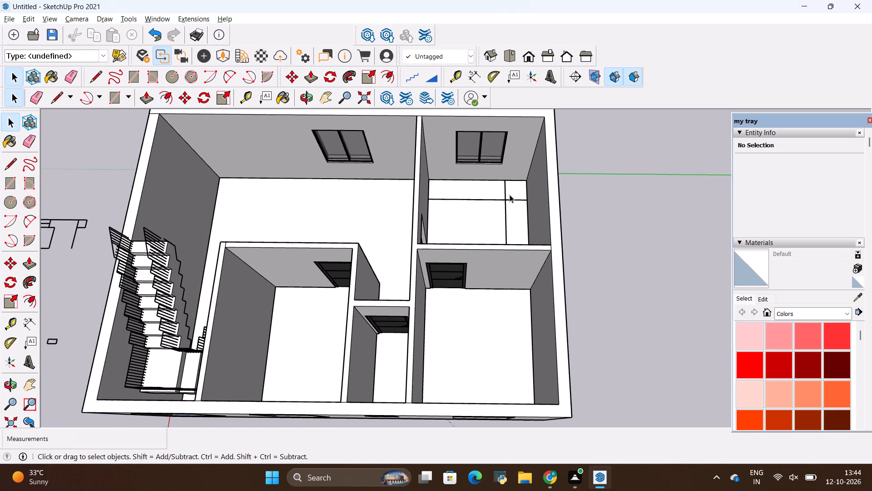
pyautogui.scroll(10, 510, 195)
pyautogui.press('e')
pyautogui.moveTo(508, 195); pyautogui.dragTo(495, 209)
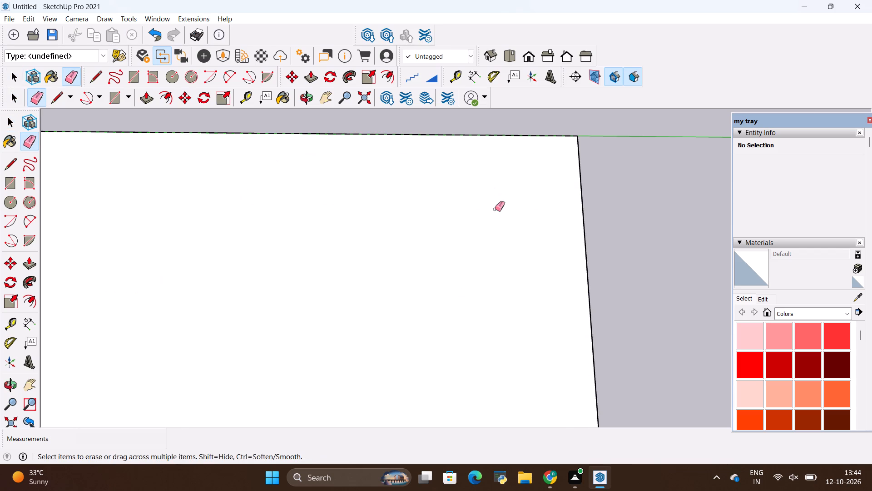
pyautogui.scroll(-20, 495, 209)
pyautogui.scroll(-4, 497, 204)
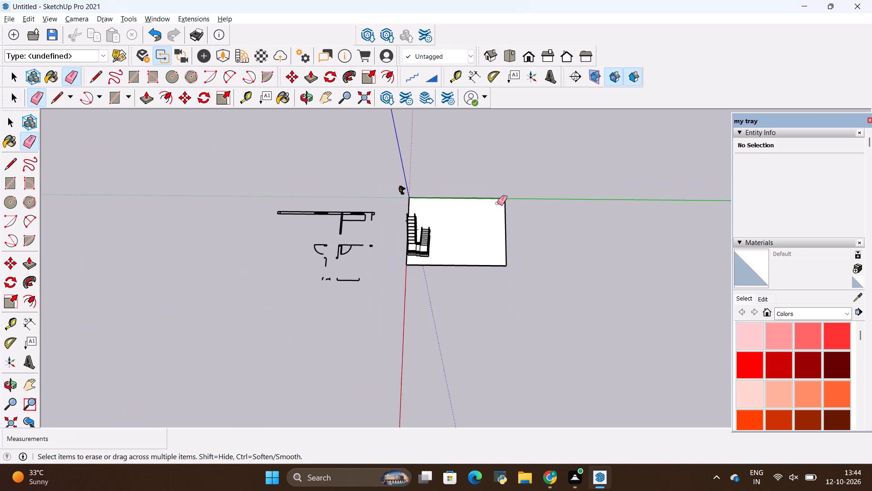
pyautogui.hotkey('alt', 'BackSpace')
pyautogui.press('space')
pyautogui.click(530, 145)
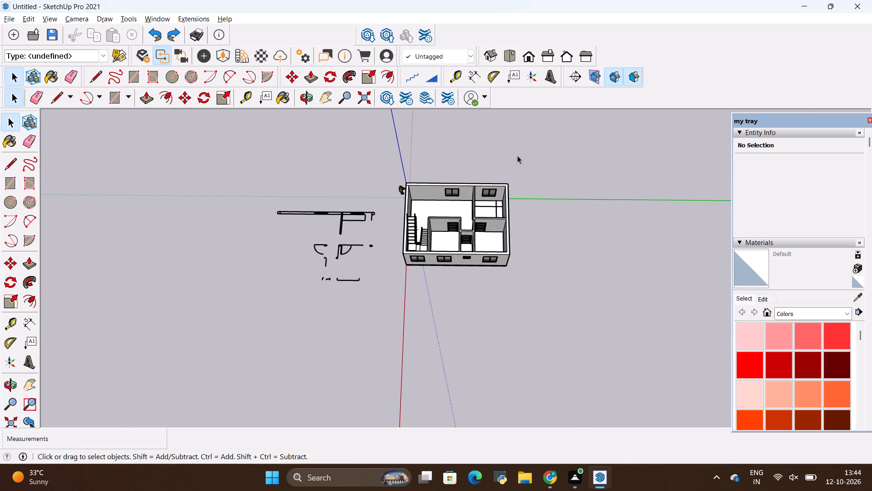
# Inspect the house from all around, including its rear wall, staircase and windowless end wall.
pyautogui.scroll(11, 486, 184)
pyautogui.scroll(-6, 513, 205)
pyautogui.moveTo(610, 246); pyautogui.dragTo(577, 257, button='middle')
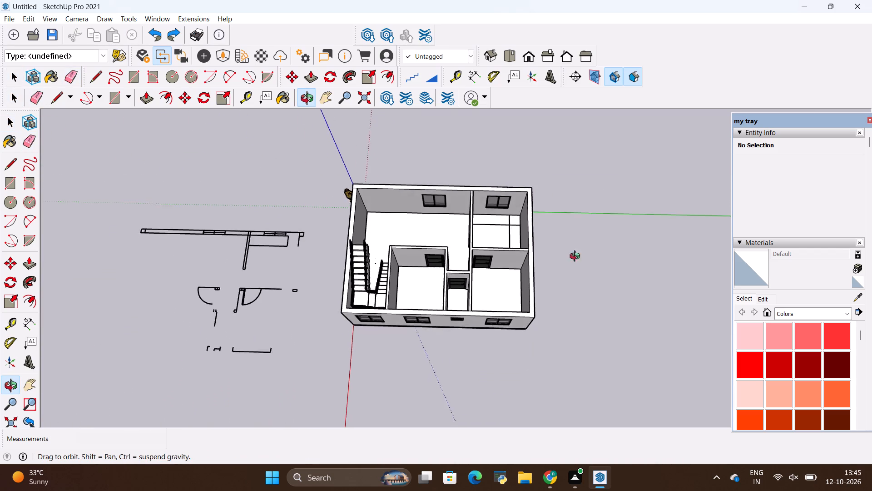
pyautogui.moveTo(577, 257); pyautogui.dragTo(0, 199, button='middle')
pyautogui.moveTo(424, 254); pyautogui.dragTo(296, 245, button='middle')
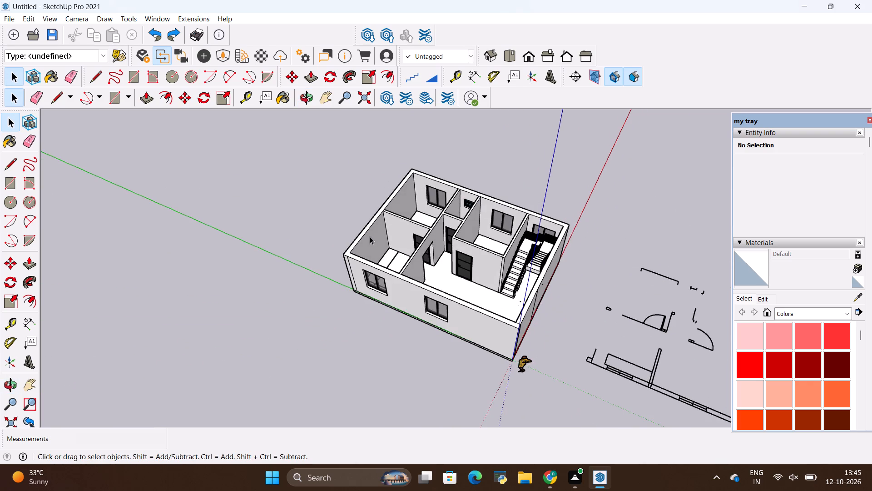
pyautogui.scroll(6, 487, 246)
pyautogui.scroll(-6, 488, 246)
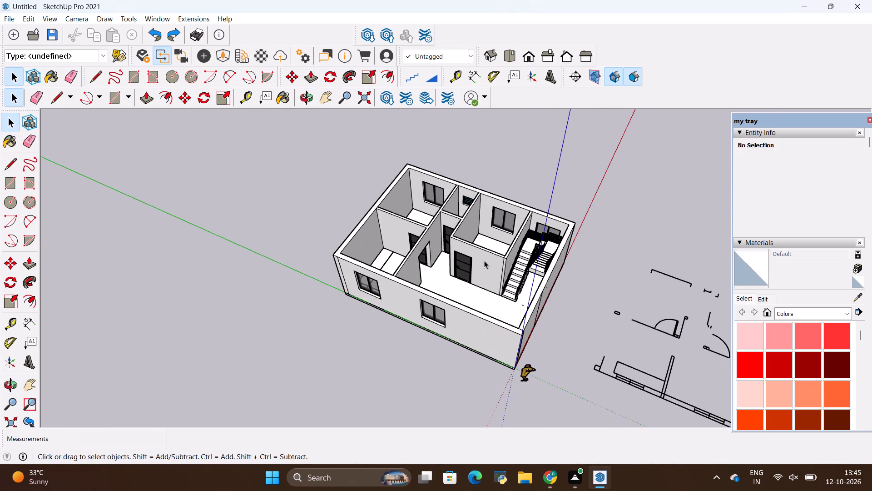
pyautogui.moveTo(483, 337); pyautogui.dragTo(499, 198, button='middle')
pyautogui.moveTo(567, 220); pyautogui.dragTo(191, 230, button='middle')
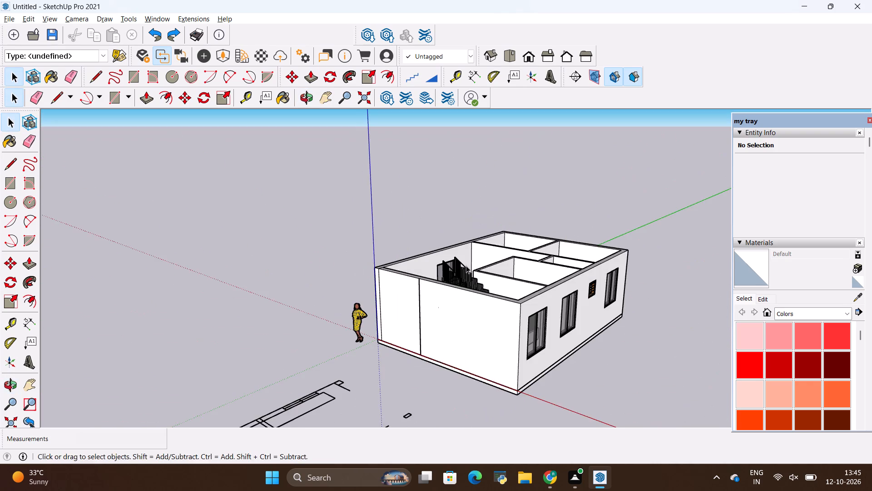
pyautogui.moveTo(466, 266); pyautogui.dragTo(666, 309, button='middle')
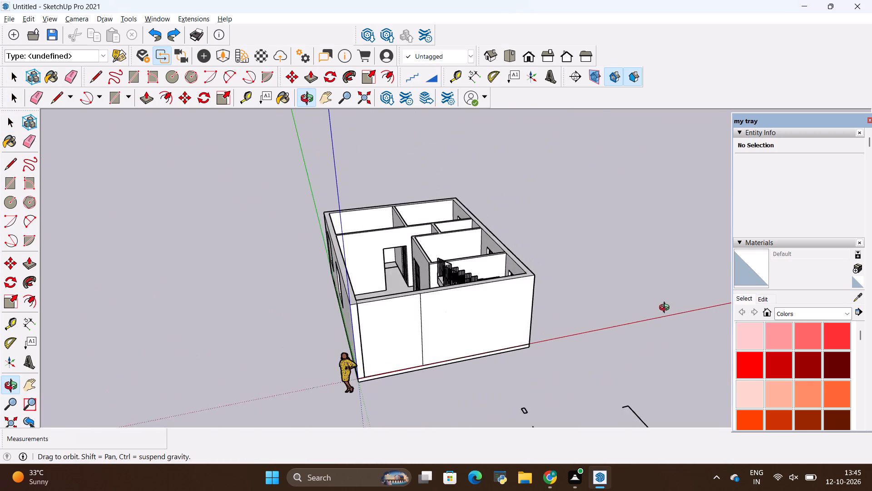
pyautogui.moveTo(666, 309); pyautogui.dragTo(597, 372, button='middle')
pyautogui.moveTo(341, 279); pyautogui.dragTo(645, 276, button='middle')
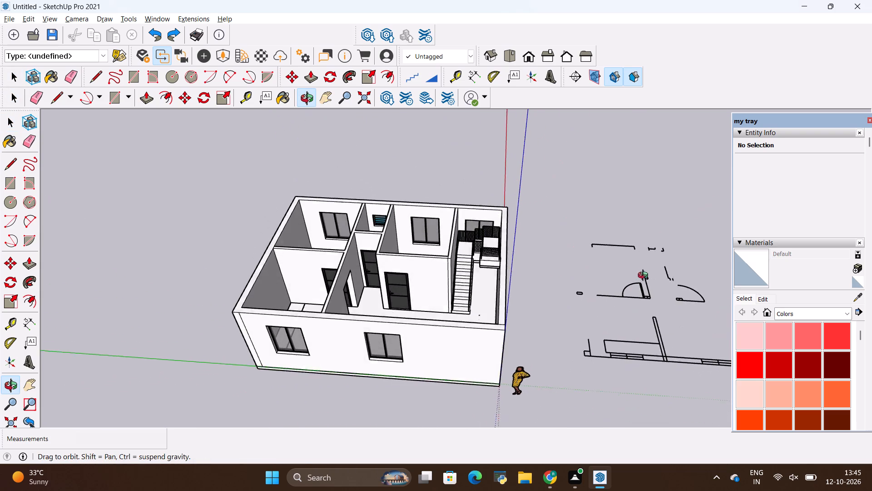
pyautogui.moveTo(645, 276); pyautogui.dragTo(650, 265, button='middle')
pyautogui.moveTo(420, 286); pyautogui.dragTo(316, 275, button='middle')
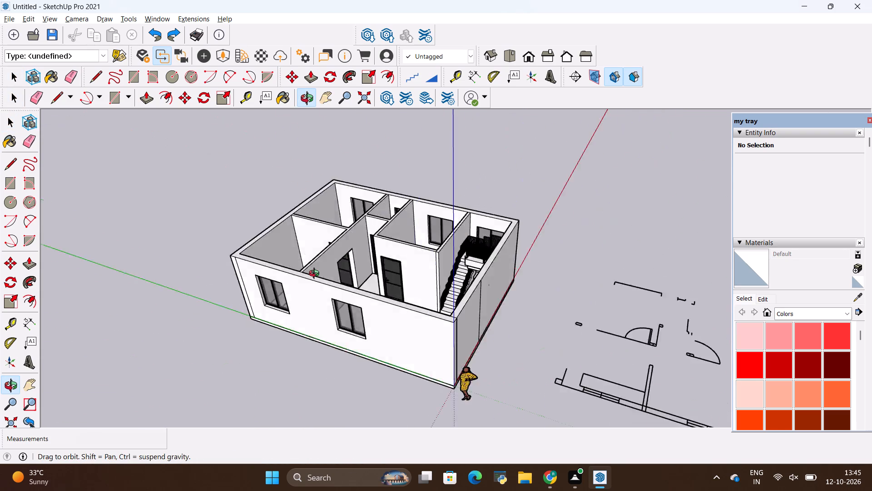
pyautogui.moveTo(316, 275); pyautogui.dragTo(201, 250, button='middle')
# Place a horizontal guide on the windowless end wall, 3' below its top edge.
pyautogui.scroll(10, 438, 280)
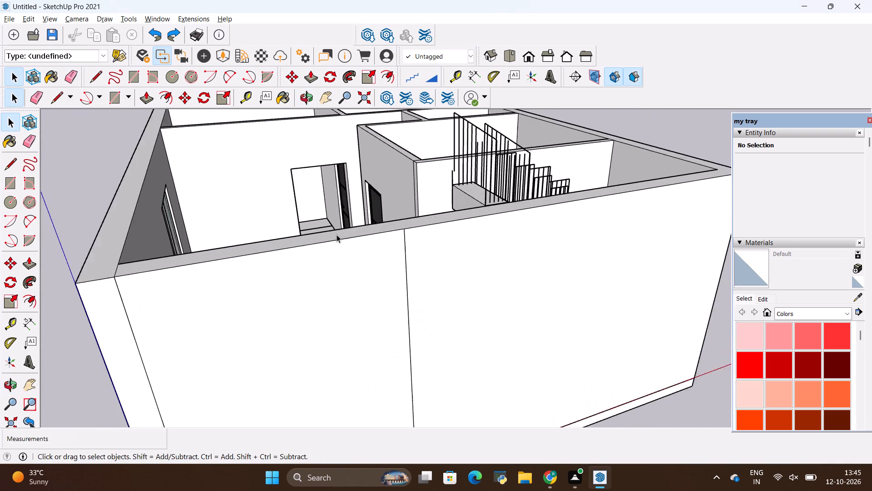
pyautogui.scroll(10, 337, 235)
pyautogui.scroll(-20, 395, 220)
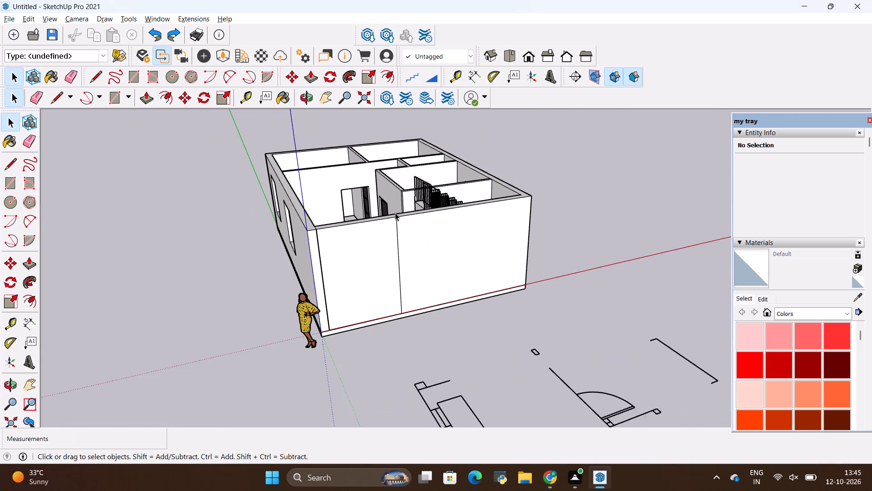
pyautogui.moveTo(396, 188); pyautogui.dragTo(416, 200, button='middle')
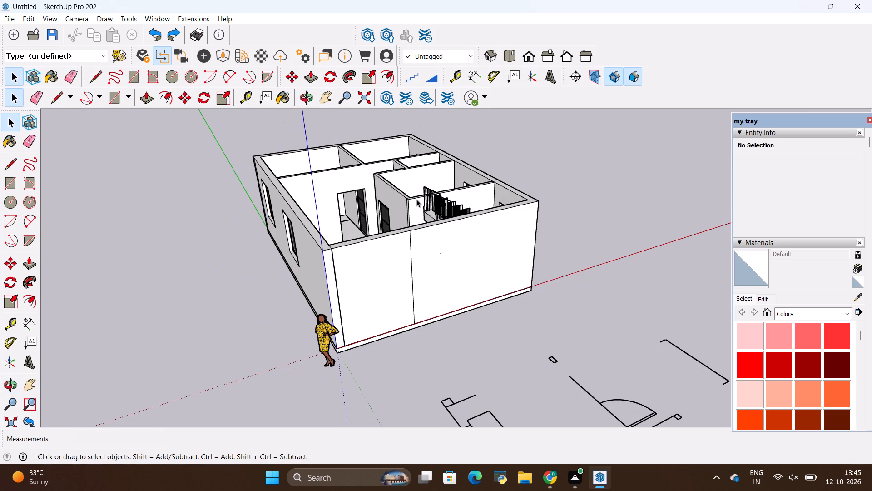
pyautogui.press('t')
pyautogui.click(391, 235)
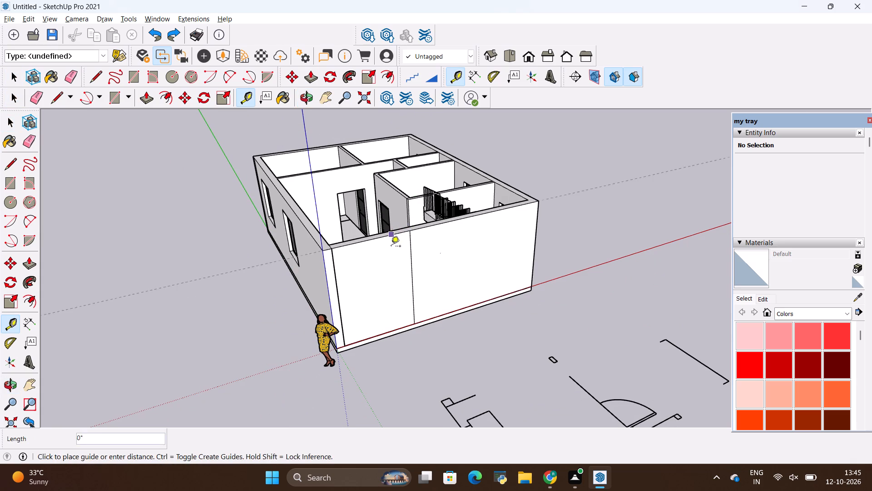
pyautogui.press('BackSpace')
pyautogui.write("3'")
pyautogui.press('Return')
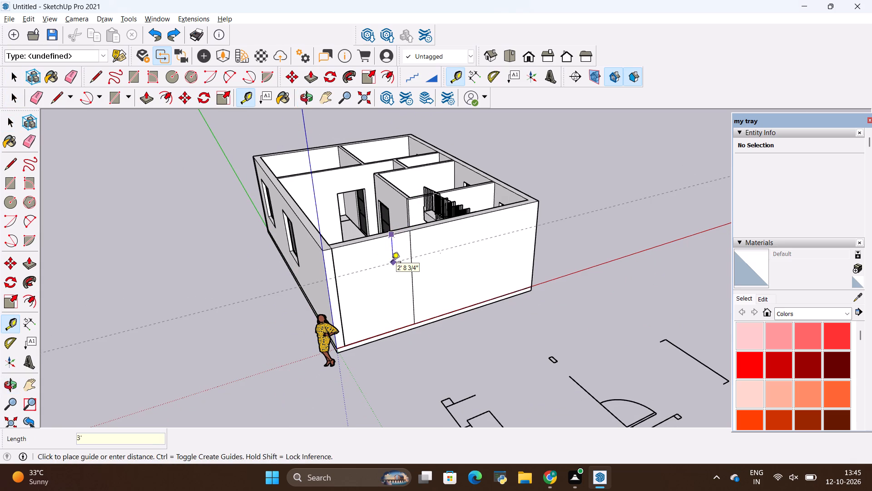
# Place a vertical guide 3' from the end wall's vertical dividing line, on the side nearer the origin corner.
pyautogui.click(414, 277)
pyautogui.press('BackSpace')
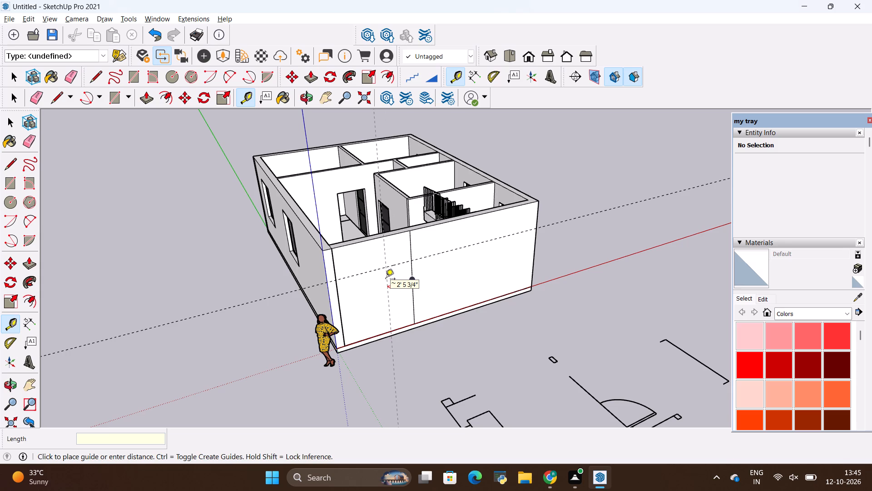
pyautogui.write("3'")
pyautogui.press('Return')
pyautogui.press('Escape')
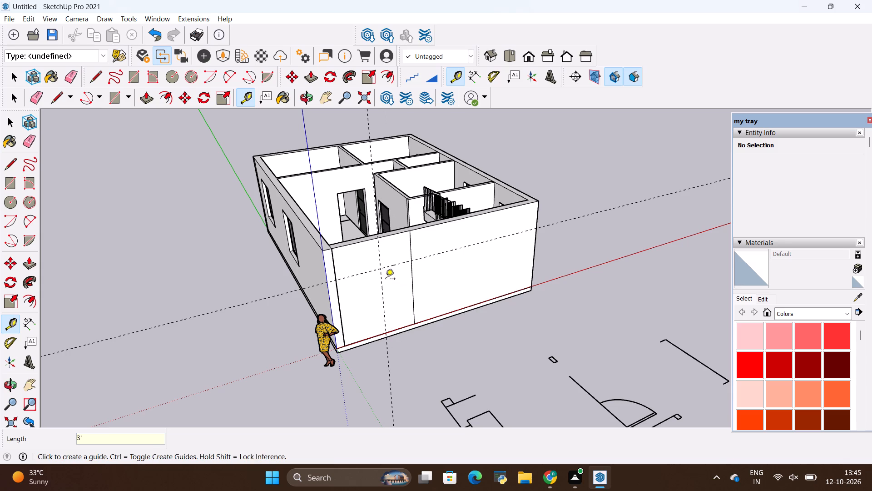
# Draw a door rectangle about 3' by 7' from the guides' intersection to the foot of the vertical dividing line.
pyautogui.press('r')
pyautogui.click(380, 270)
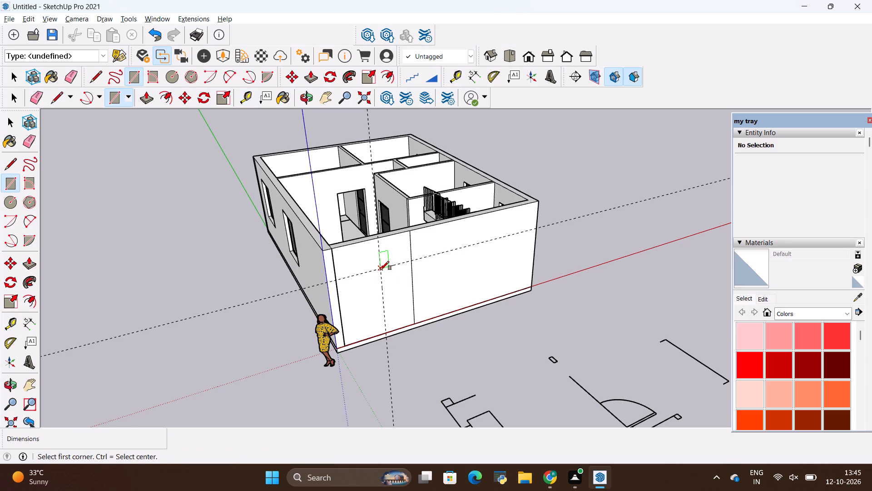
pyautogui.scroll(12, 429, 328)
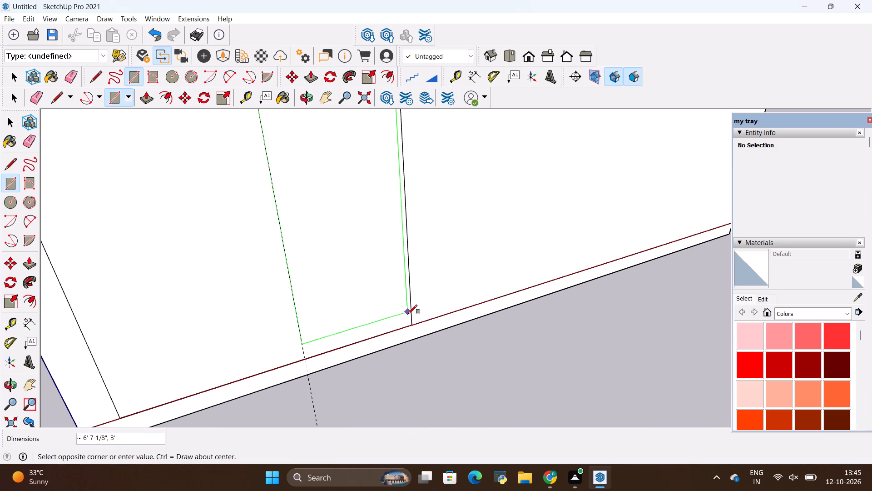
pyautogui.click(411, 322)
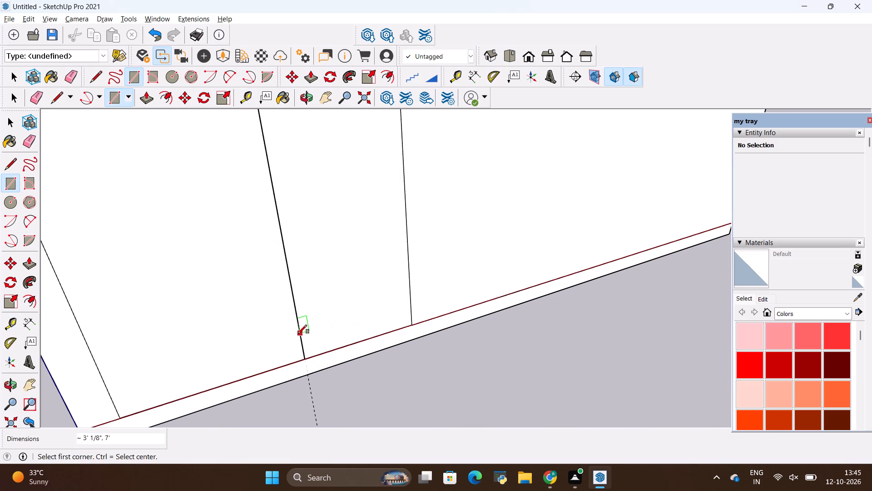
# Push/Pull the door rectangle inward to try to cut the opening through the end wall.
pyautogui.press('p')
pyautogui.click(313, 322)
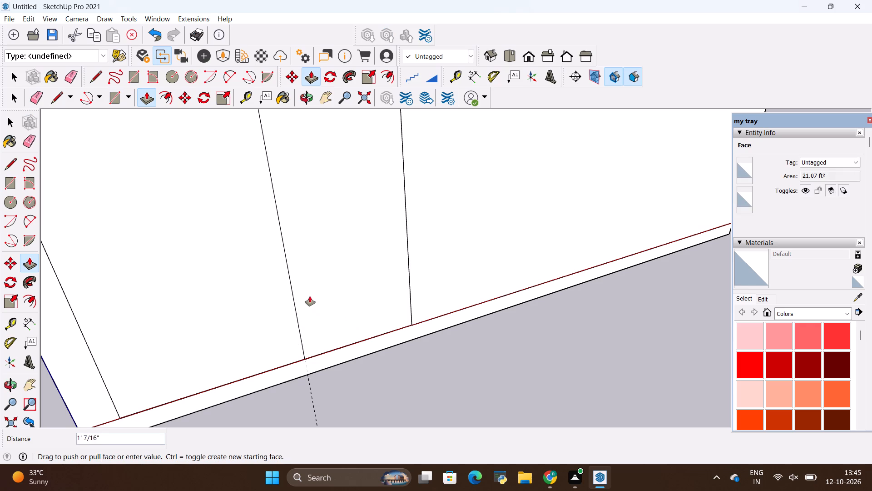
pyautogui.click(328, 256)
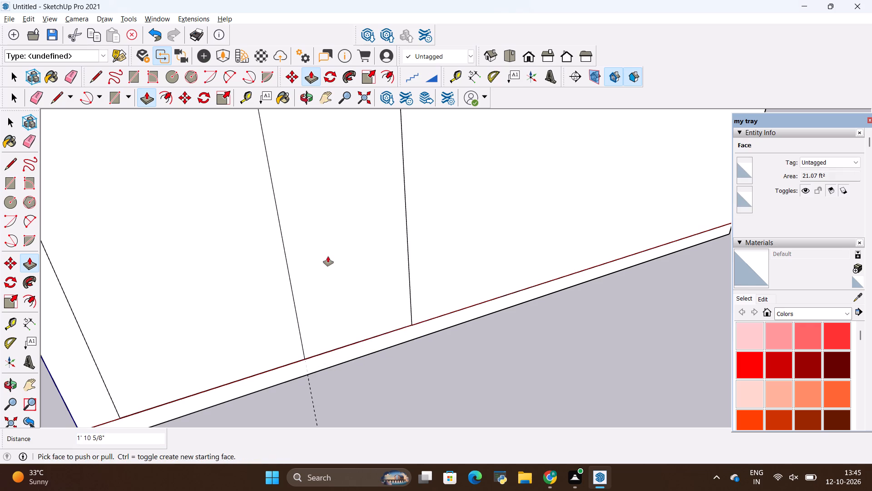
pyautogui.click(330, 275)
pyautogui.click(324, 256)
pyautogui.press('Escape')
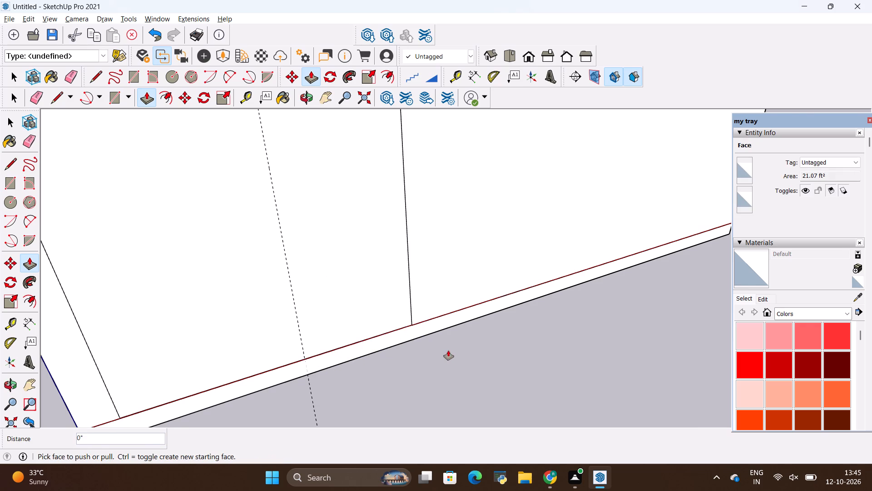
# Examine the end wall up close around the guides and the vertical line bounding the door area.
pyautogui.scroll(-11, 451, 351)
pyautogui.scroll(10, 446, 233)
pyautogui.scroll(8, 433, 271)
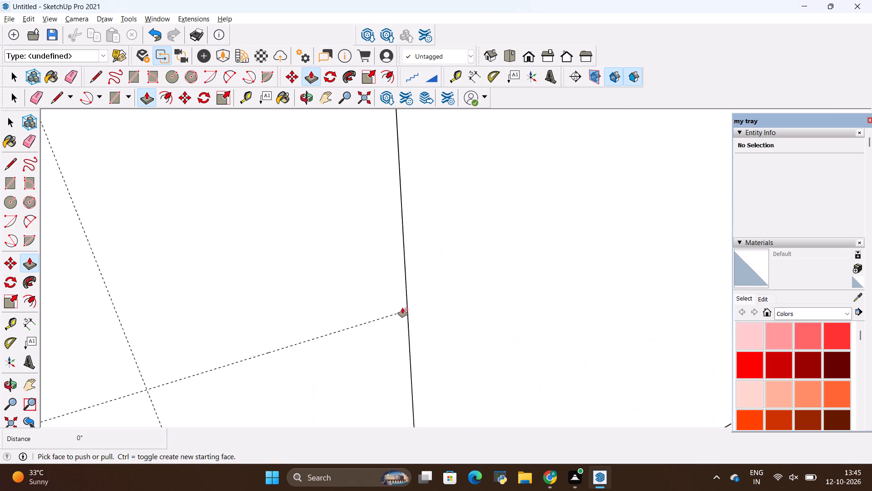
pyautogui.scroll(20, 402, 308)
pyautogui.scroll(20, 402, 308)
pyautogui.scroll(2, 402, 308)
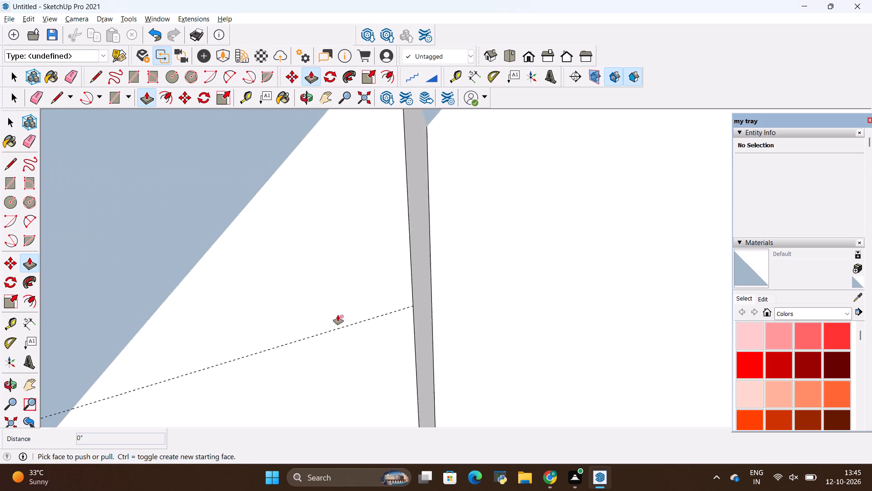
pyautogui.scroll(1, 338, 315)
pyautogui.scroll(-12, 371, 316)
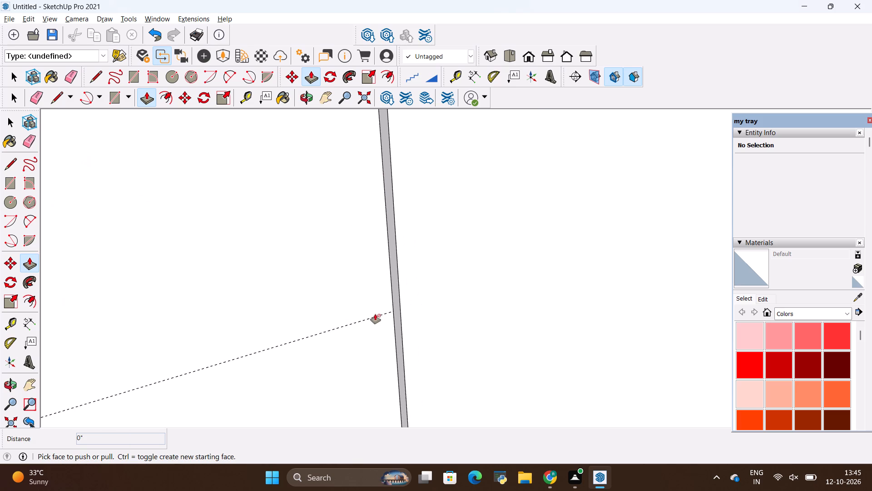
pyautogui.scroll(-20, 375, 314)
pyautogui.scroll(-20, 375, 314)
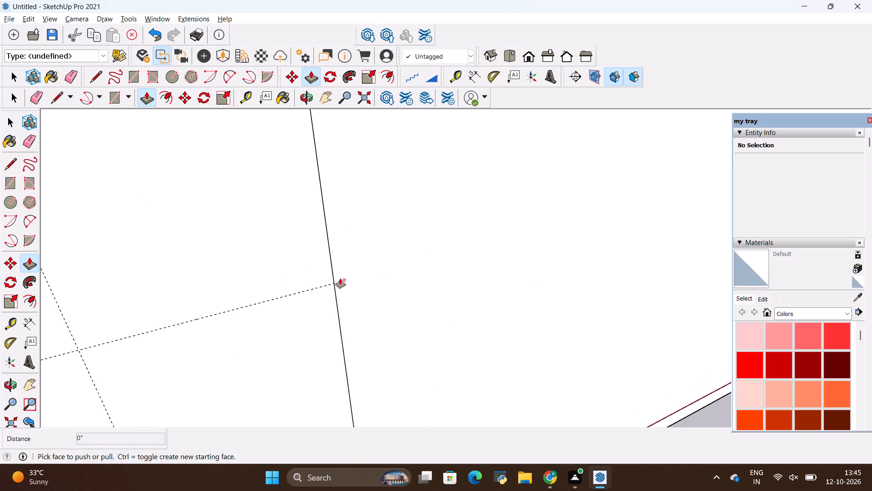
pyautogui.scroll(-11, 420, 277)
pyautogui.moveTo(401, 383); pyautogui.dragTo(384, 331, button='middle')
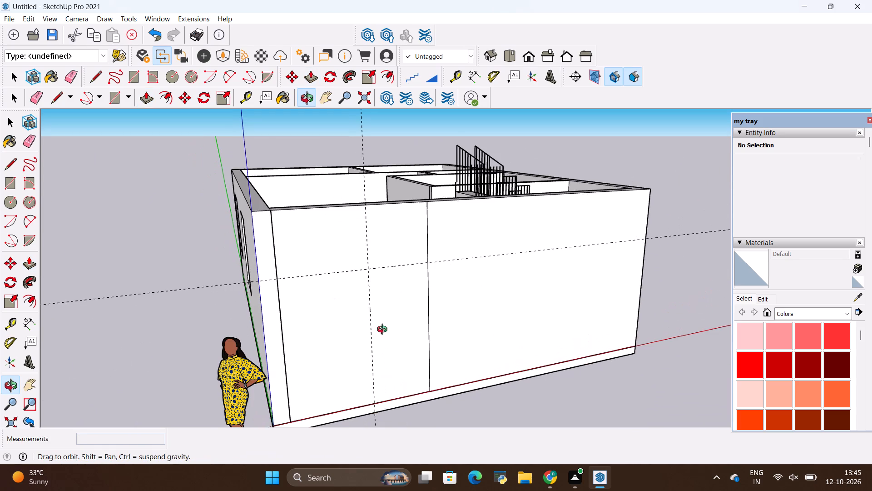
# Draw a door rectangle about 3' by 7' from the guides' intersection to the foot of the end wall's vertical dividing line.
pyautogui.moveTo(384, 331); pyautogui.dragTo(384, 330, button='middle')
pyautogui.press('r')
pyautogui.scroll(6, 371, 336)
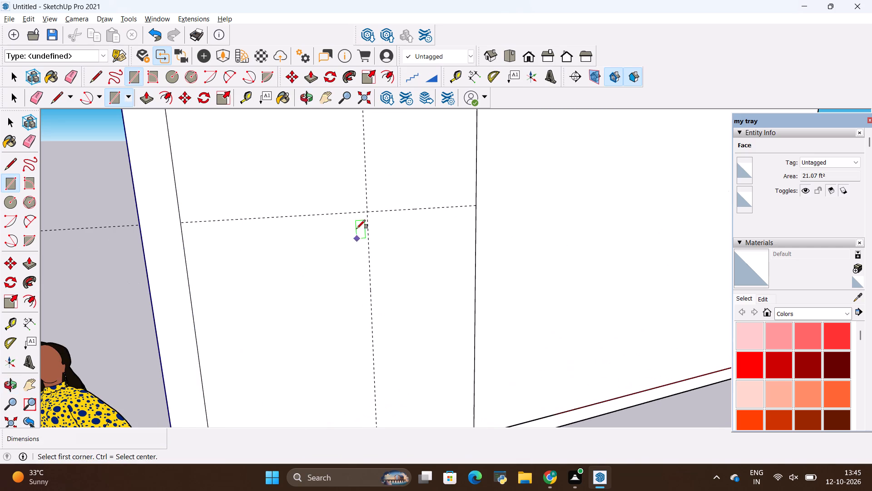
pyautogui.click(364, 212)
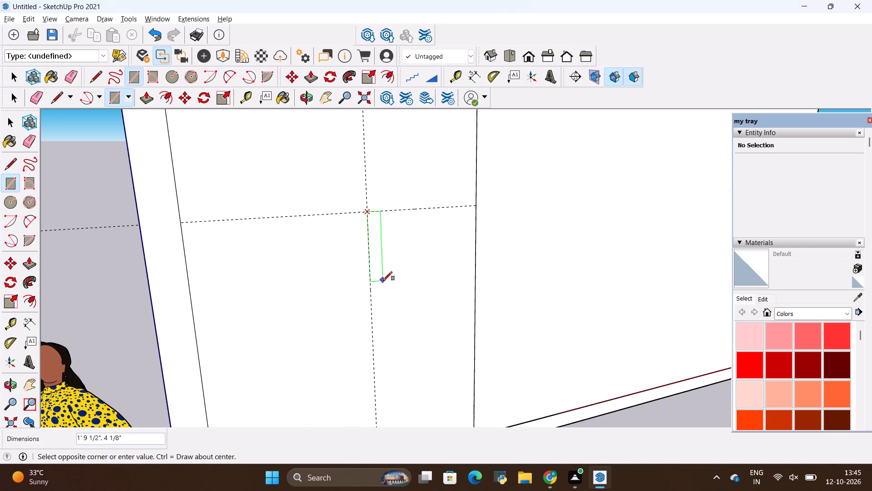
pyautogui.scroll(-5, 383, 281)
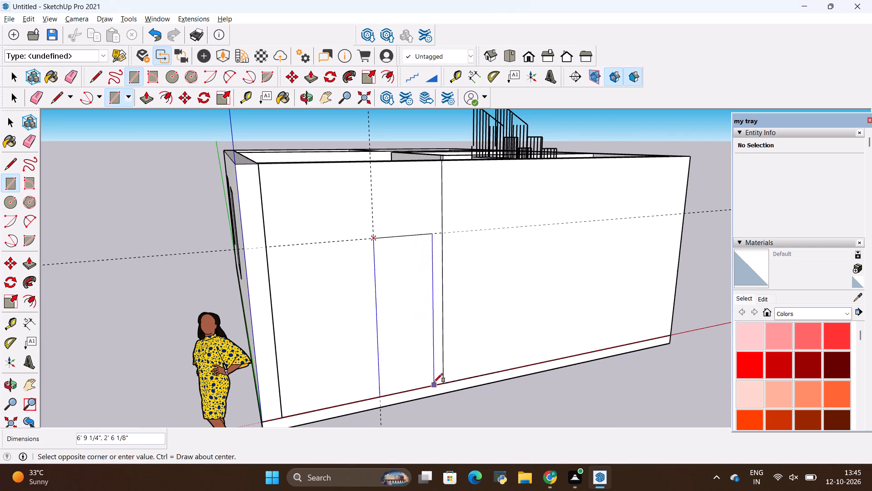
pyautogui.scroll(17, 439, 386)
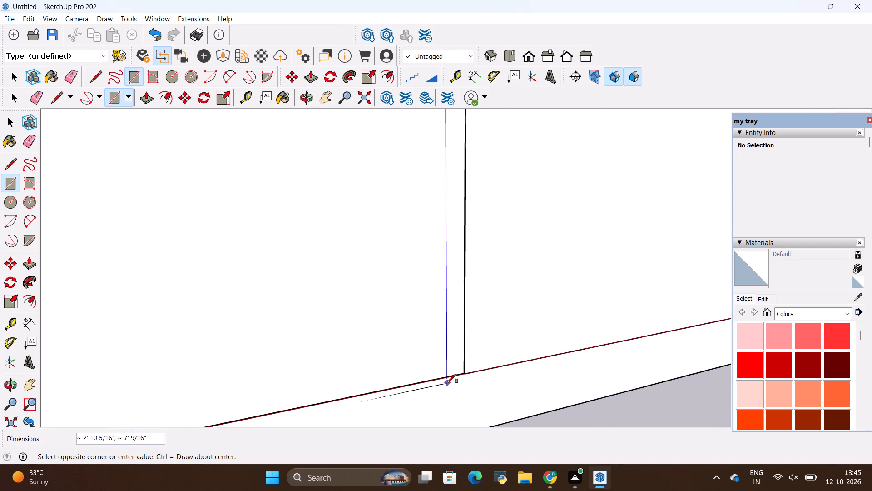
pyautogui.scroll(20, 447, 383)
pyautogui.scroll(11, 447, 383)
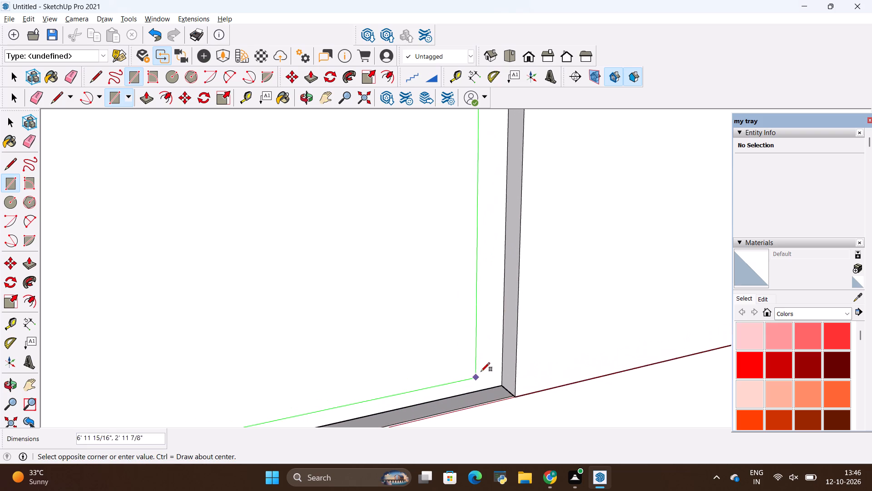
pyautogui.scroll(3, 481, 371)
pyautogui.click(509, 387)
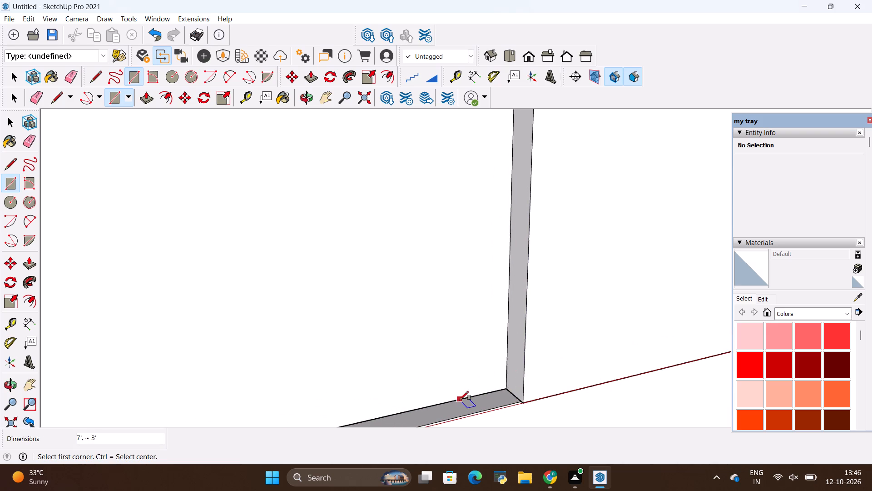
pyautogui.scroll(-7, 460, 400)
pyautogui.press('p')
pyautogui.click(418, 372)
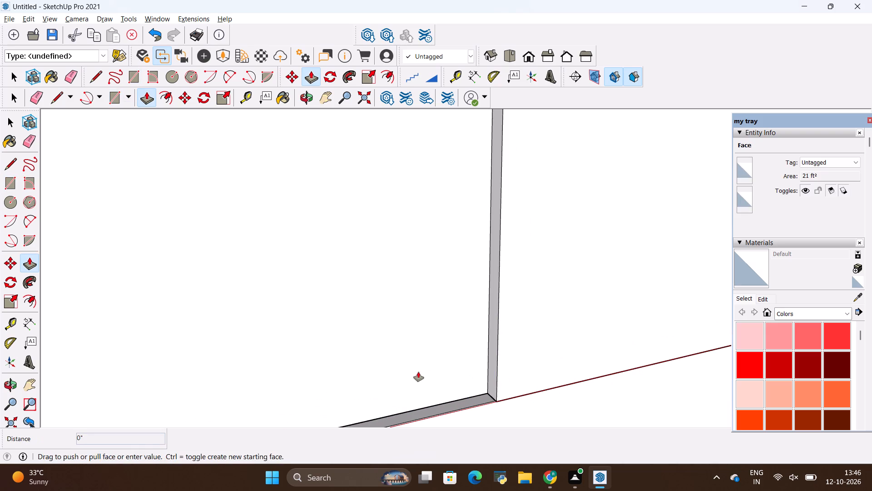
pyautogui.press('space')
# Check by selecting the door rectangle and the faces inside the wall group whether the rectangle belongs to the wall.
pyautogui.click(418, 371)
pyautogui.click(534, 333)
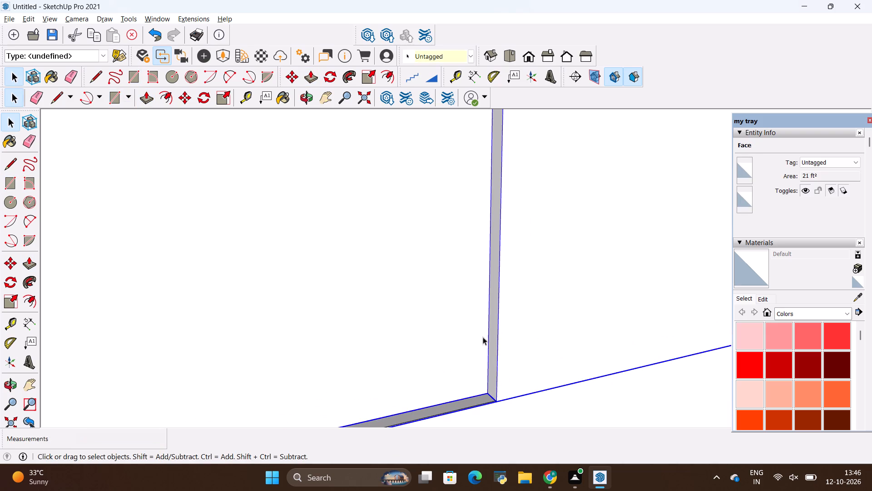
pyautogui.click(469, 337)
pyautogui.doubleClick(470, 337)
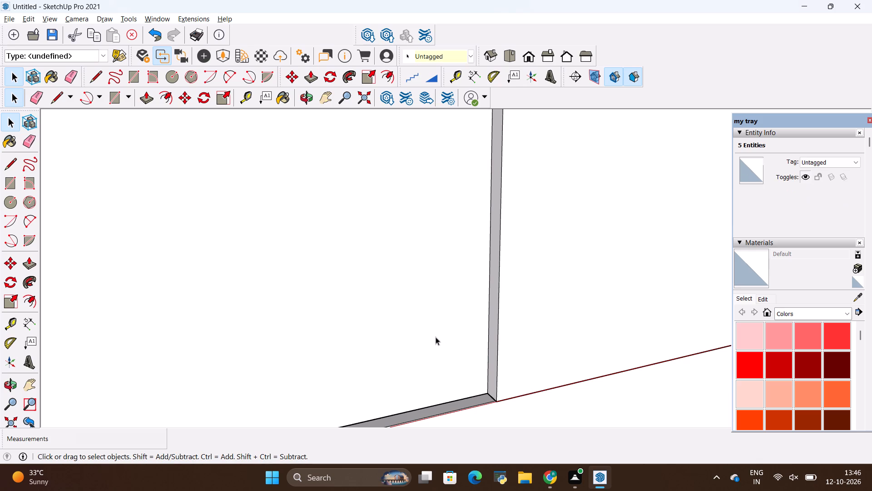
pyautogui.scroll(-20, 492, 340)
pyautogui.scroll(-20, 492, 340)
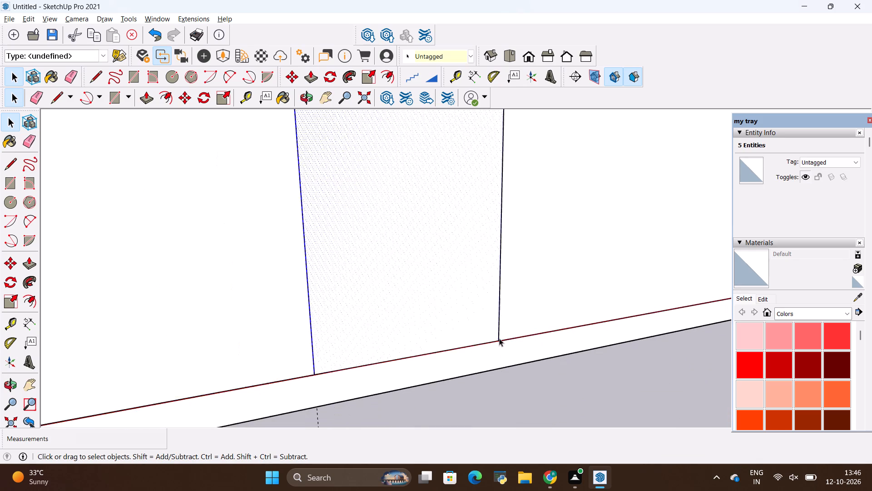
pyautogui.scroll(-17, 499, 338)
pyautogui.scroll(6, 486, 231)
pyautogui.press('space')
pyautogui.tripleClick(485, 231)
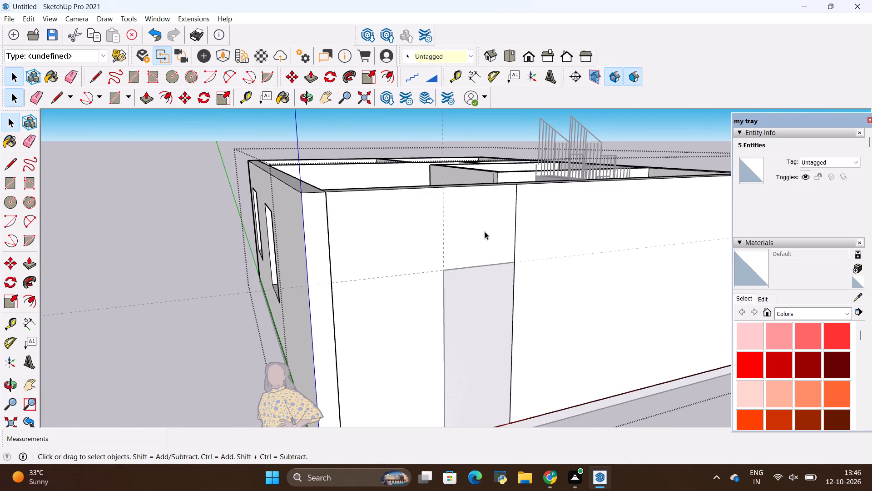
pyautogui.click(410, 285)
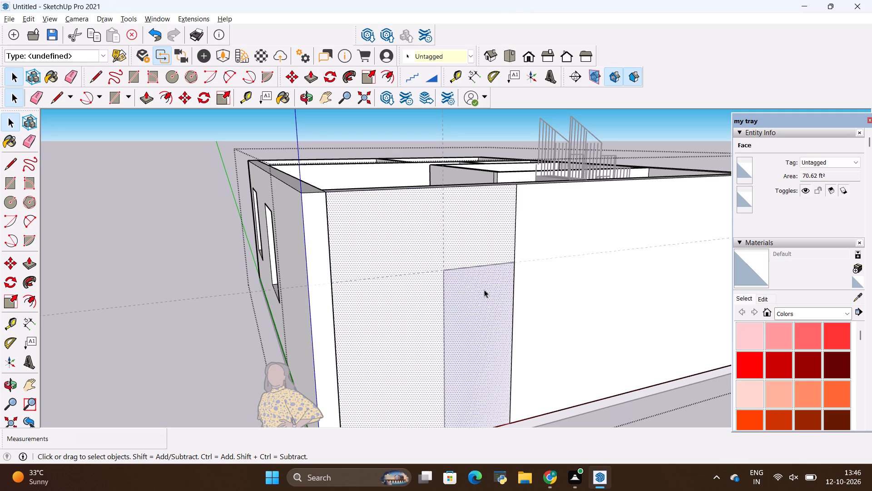
pyautogui.press('r')
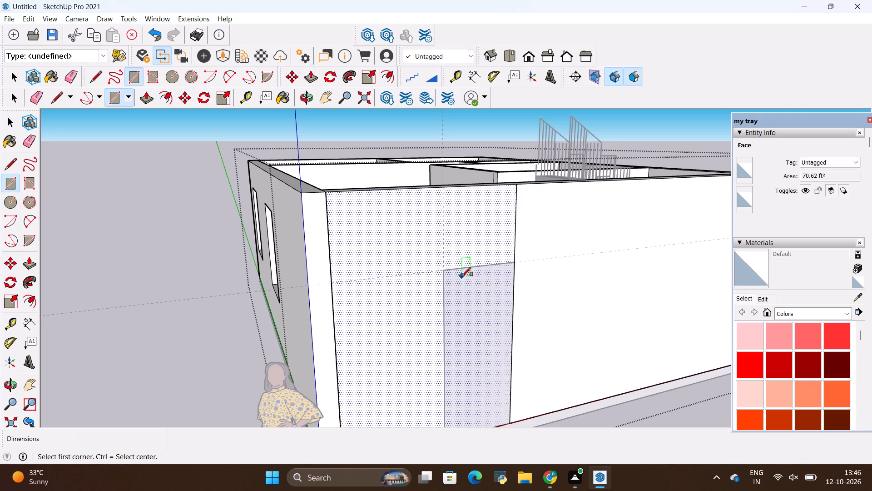
pyautogui.press('space')
pyautogui.click(193, 272)
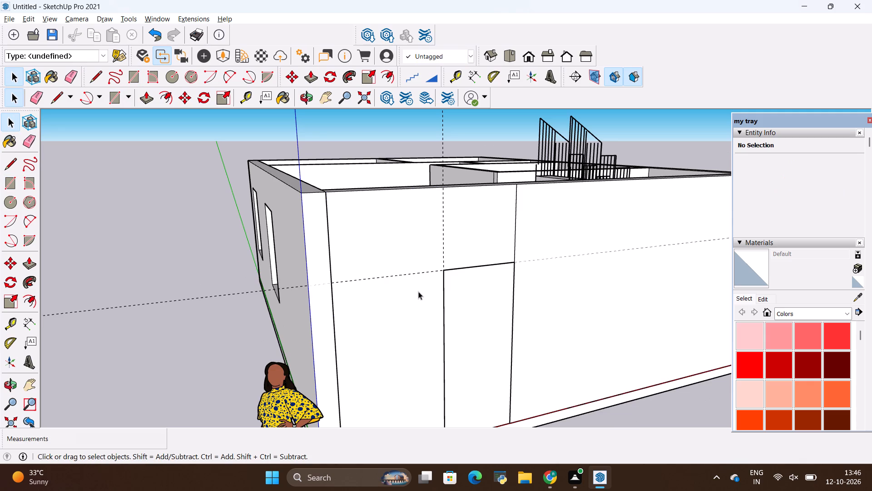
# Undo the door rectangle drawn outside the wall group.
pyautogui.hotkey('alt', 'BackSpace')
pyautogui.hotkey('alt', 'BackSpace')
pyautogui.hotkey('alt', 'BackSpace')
# Inside the wall group, draw a 3' by 7' door rectangle from the guides' intersection to the foot of the vertical dividing line.
pyautogui.press('space')
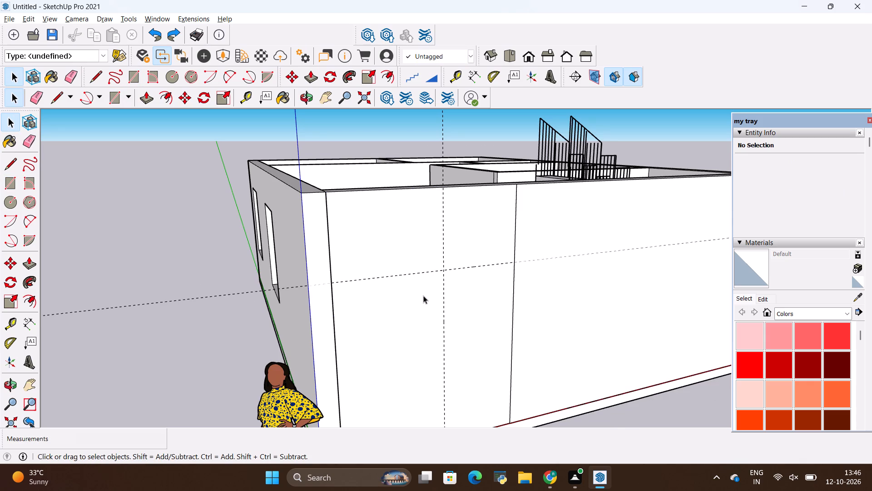
pyautogui.doubleClick(423, 296)
pyautogui.press('r')
pyautogui.scroll(3, 466, 316)
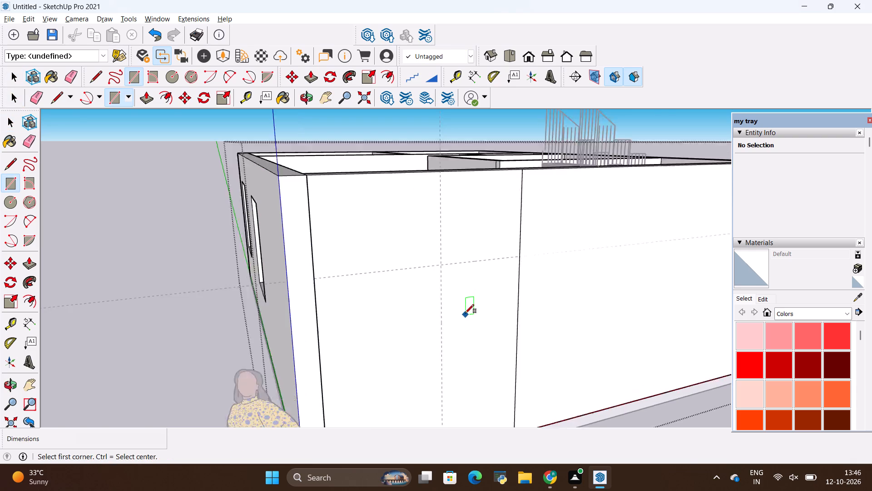
pyautogui.scroll(2, 465, 313)
pyautogui.click(428, 239)
pyautogui.scroll(-7, 471, 212)
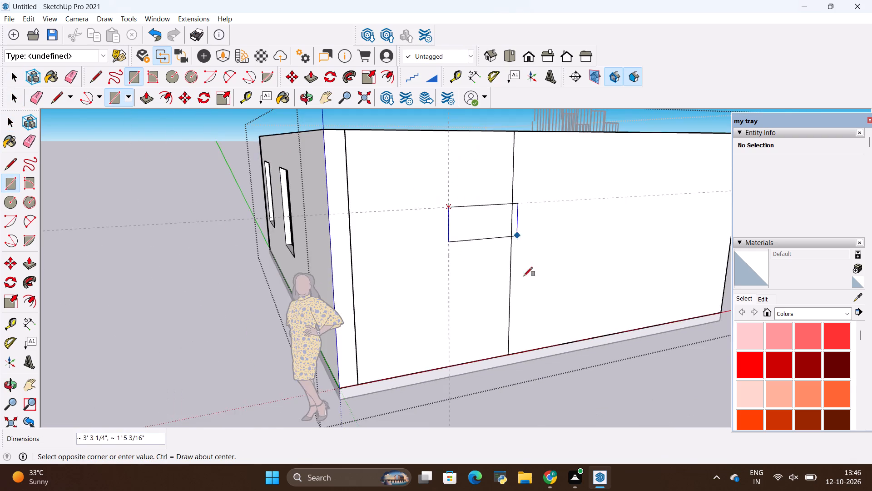
pyautogui.scroll(20, 528, 387)
pyautogui.scroll(13, 528, 387)
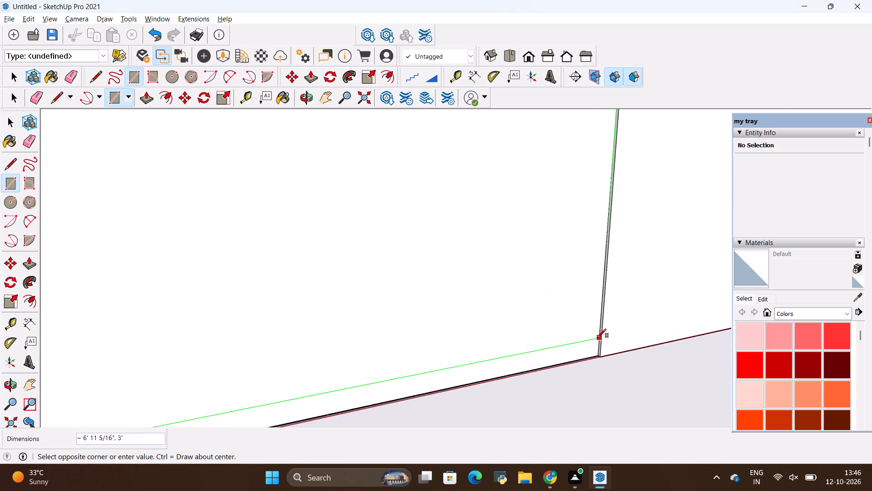
pyautogui.scroll(20, 597, 338)
pyautogui.scroll(10, 597, 338)
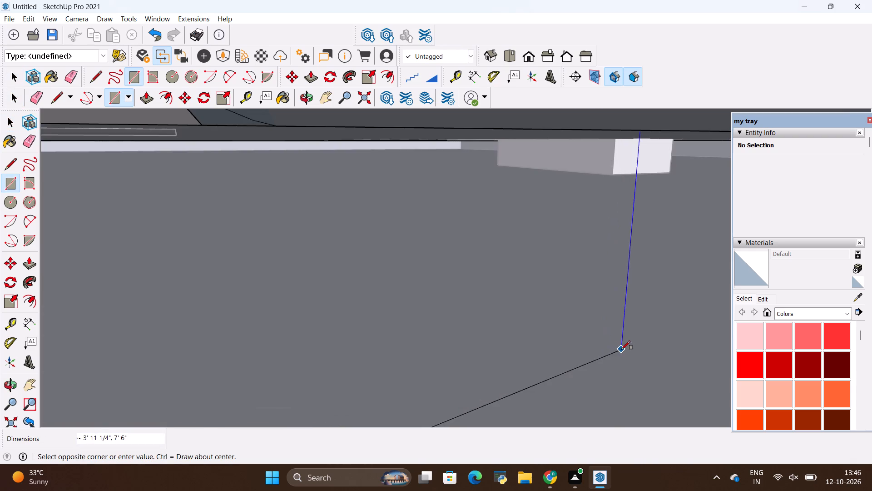
pyautogui.scroll(-4, 616, 349)
pyautogui.click(640, 331)
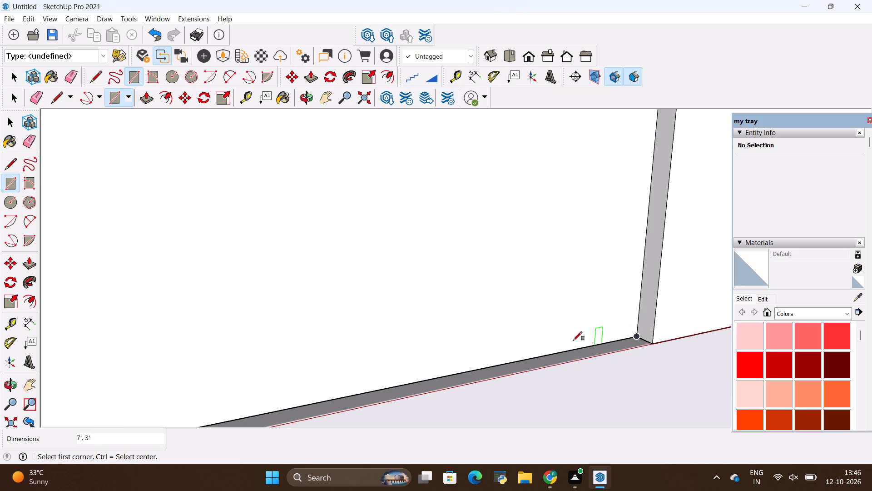
# Push/Pull the door rectangle inward about 8 7/8" through the end wall to cut the door opening.
pyautogui.press('space')
pyautogui.click(502, 328)
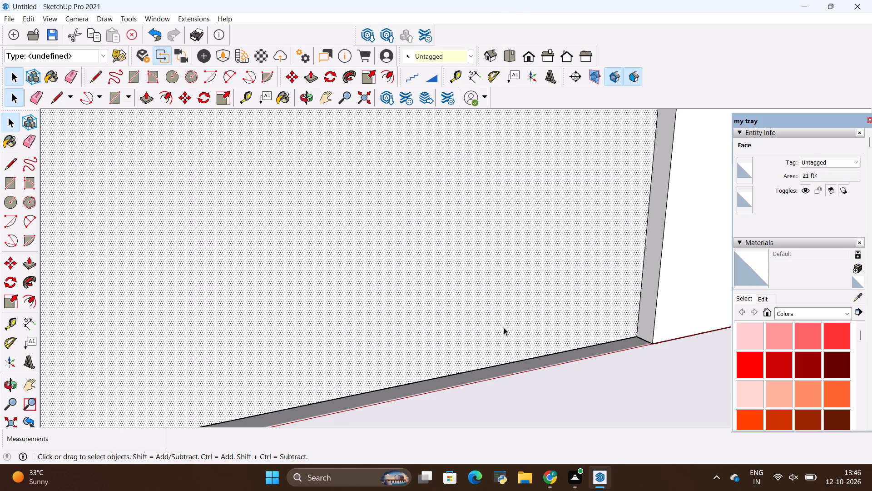
pyautogui.press('p')
pyautogui.click(504, 327)
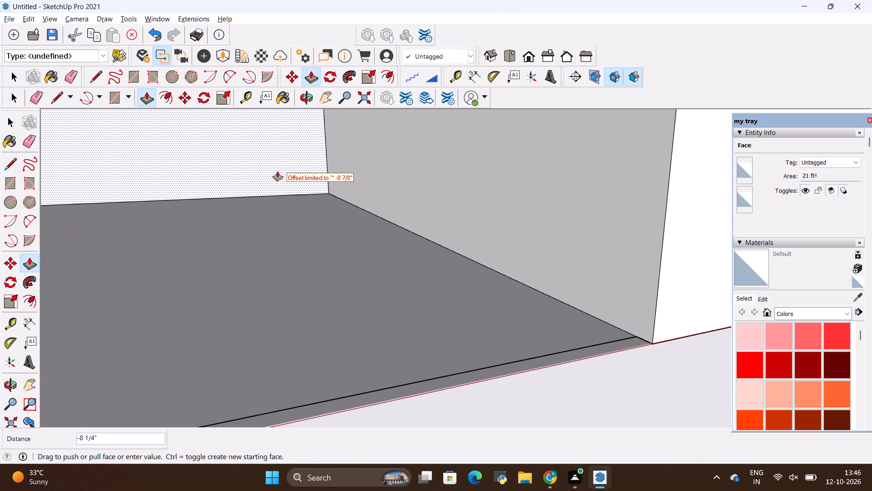
pyautogui.click(219, 159)
pyautogui.scroll(-13, 344, 328)
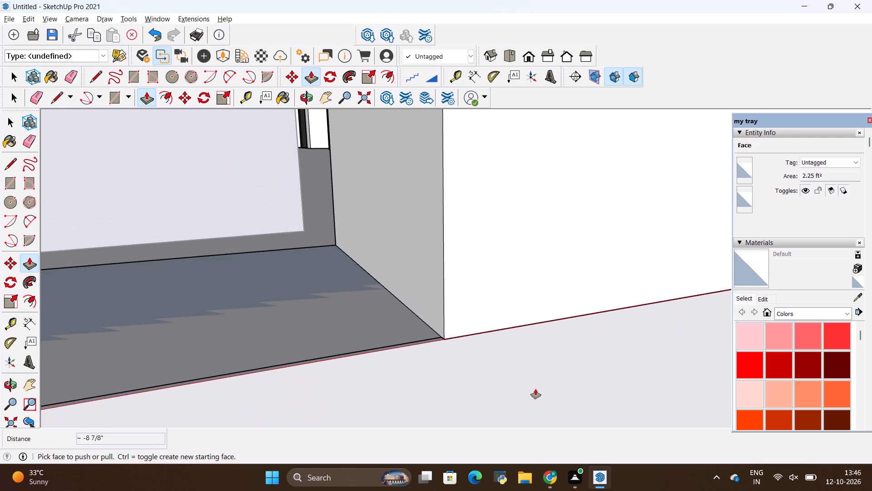
pyautogui.scroll(-20, 558, 399)
pyautogui.scroll(-20, 558, 399)
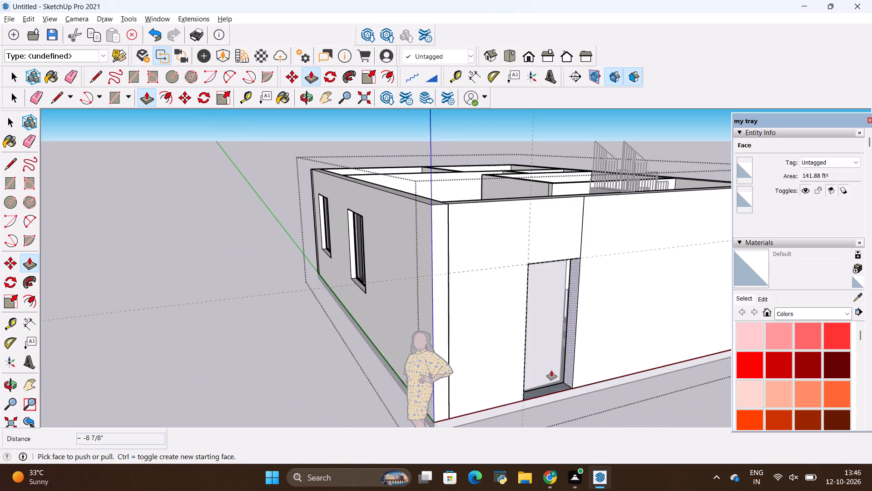
# Examine the new door opening from outside, above and inside the room, including the solid block standing behind it.
pyautogui.moveTo(464, 341); pyautogui.dragTo(550, 439, button='middle')
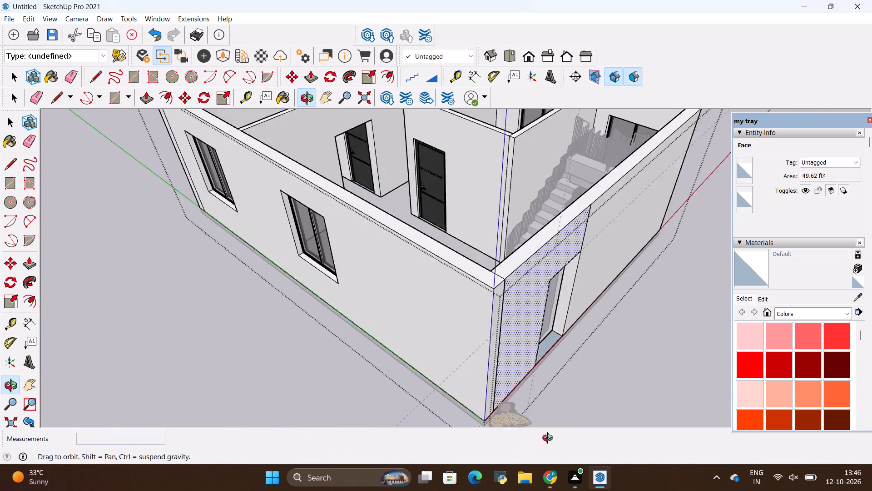
pyautogui.moveTo(550, 439); pyautogui.dragTo(419, 358, button='middle')
pyautogui.scroll(-1, 430, 272)
pyautogui.scroll(8, 582, 293)
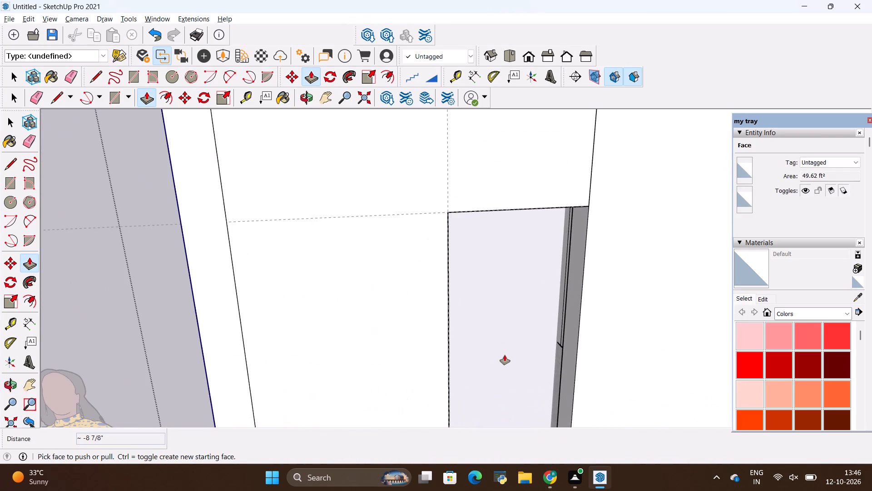
pyautogui.click(505, 355)
pyautogui.press('space')
pyautogui.rightClick(507, 355)
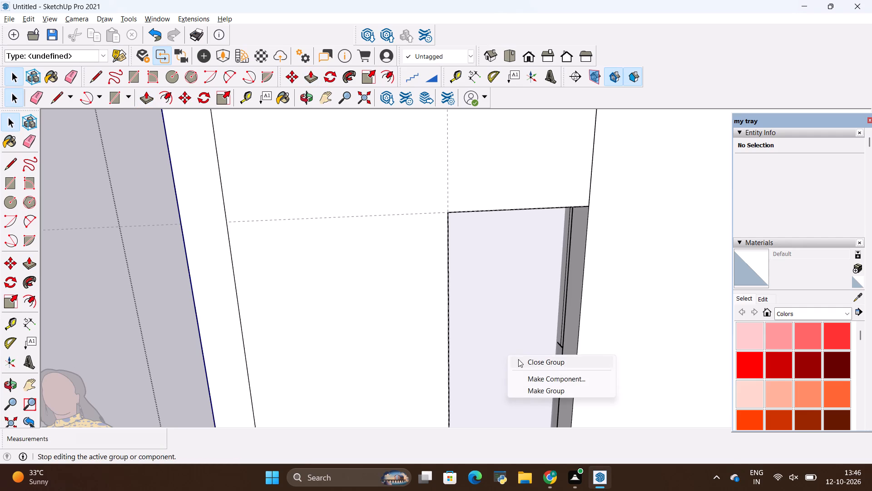
pyautogui.click(508, 308)
pyautogui.scroll(-6, 546, 339)
pyautogui.moveTo(486, 248); pyautogui.dragTo(548, 424, button='middle')
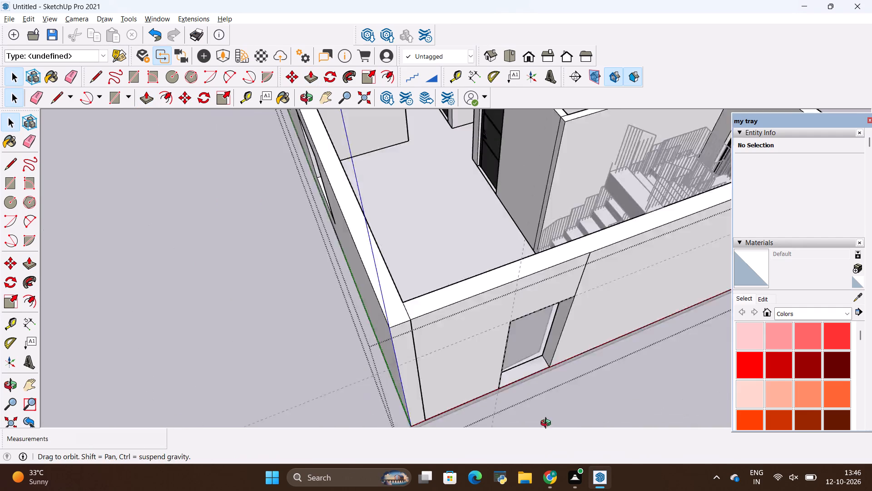
pyautogui.moveTo(548, 424); pyautogui.dragTo(673, 443, button='middle')
pyautogui.moveTo(567, 427); pyautogui.dragTo(624, 347, button='middle')
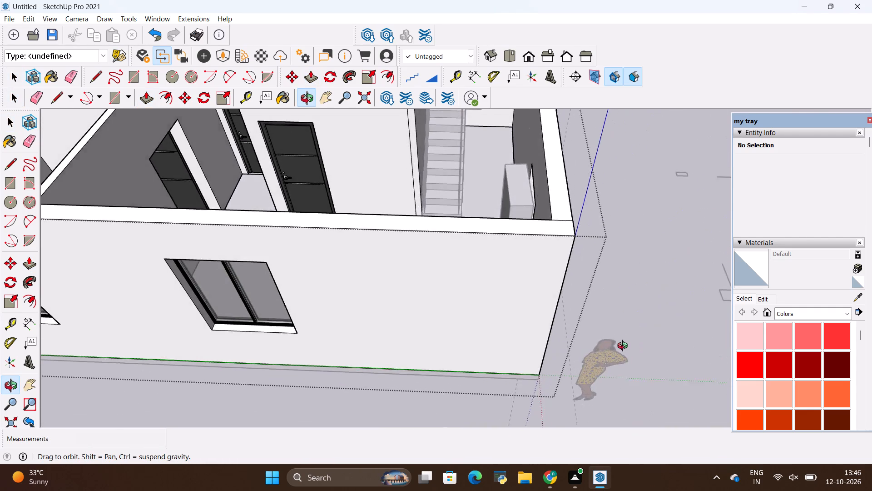
pyautogui.moveTo(624, 347); pyautogui.dragTo(618, 420, button='middle')
pyautogui.scroll(11, 534, 206)
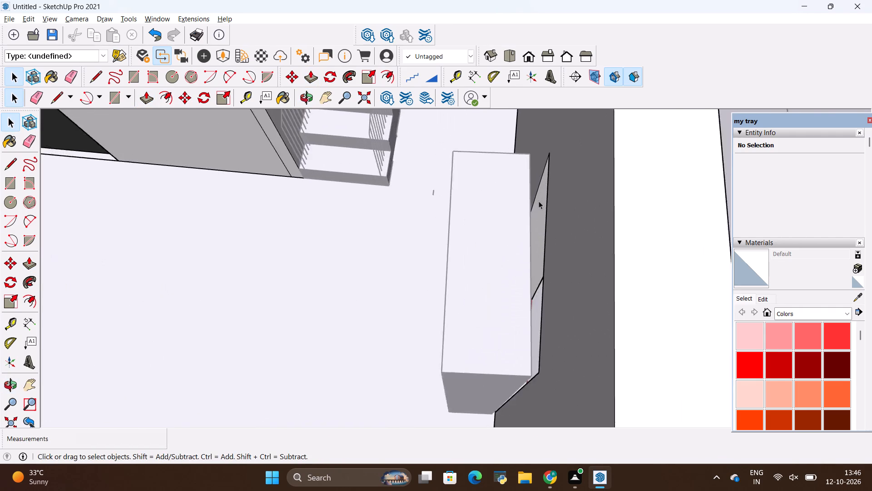
pyautogui.scroll(12, 539, 201)
pyautogui.scroll(-6, 506, 323)
pyautogui.scroll(-4, 442, 316)
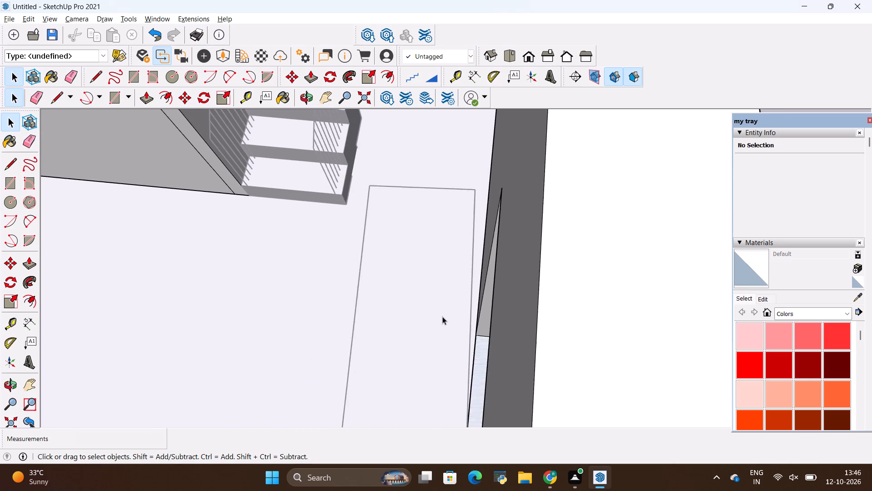
pyautogui.scroll(-7, 442, 316)
# Leave the wall group and erase the top front edge of the block behind the door opening, together with its adjoining faces.
pyautogui.press('space')
pyautogui.click(443, 315)
pyautogui.click(443, 315)
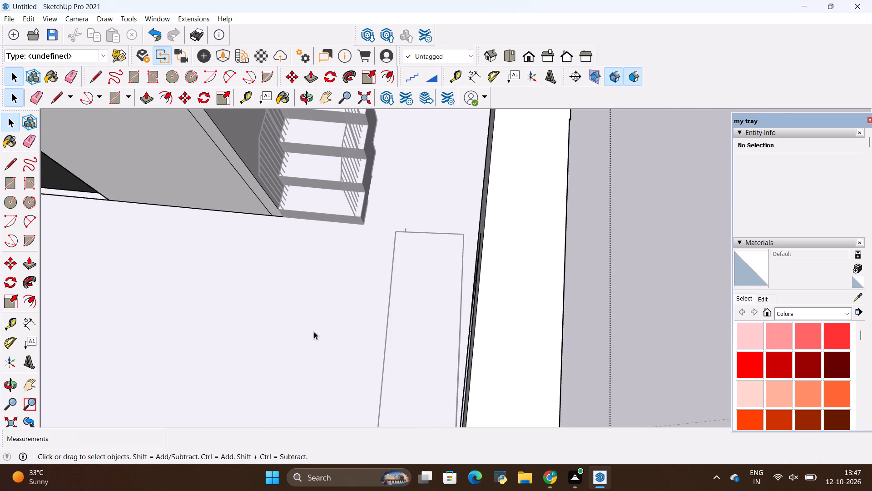
pyautogui.scroll(-5, 284, 328)
pyautogui.moveTo(275, 332); pyautogui.dragTo(594, 272, button='middle')
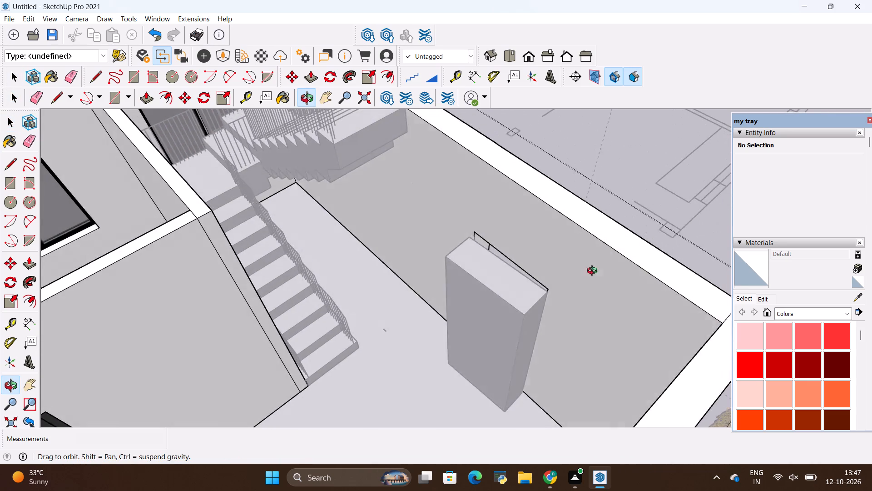
pyautogui.moveTo(594, 272); pyautogui.dragTo(592, 274, button='middle')
pyautogui.scroll(9, 530, 323)
pyautogui.tripleClick(514, 315)
pyautogui.click(485, 313)
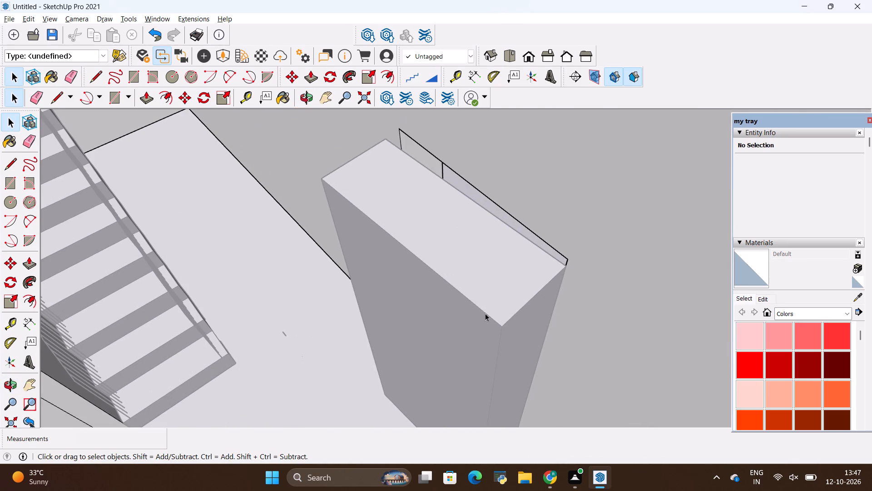
pyautogui.scroll(-5, 474, 310)
pyautogui.press('space')
pyautogui.scroll(-8, 433, 263)
pyautogui.scroll(1, 434, 264)
pyautogui.scroll(-3, 434, 264)
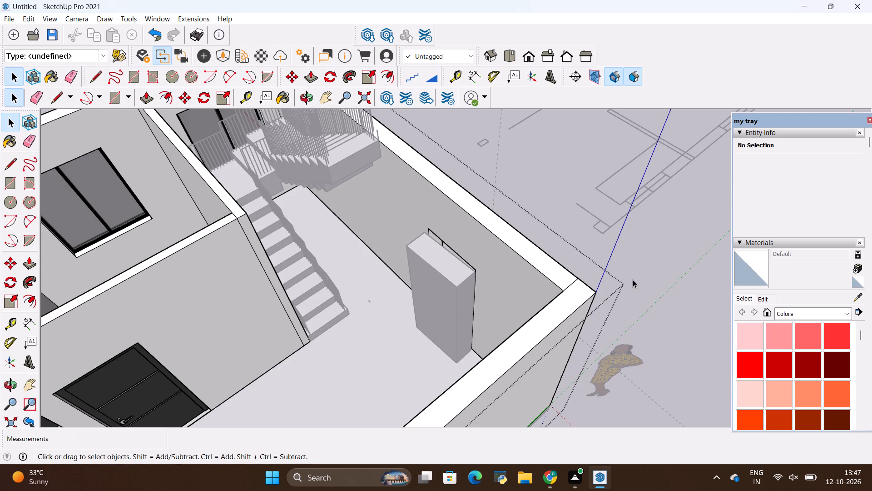
pyautogui.click(643, 281)
pyautogui.click(450, 281)
pyautogui.doubleClick(450, 281)
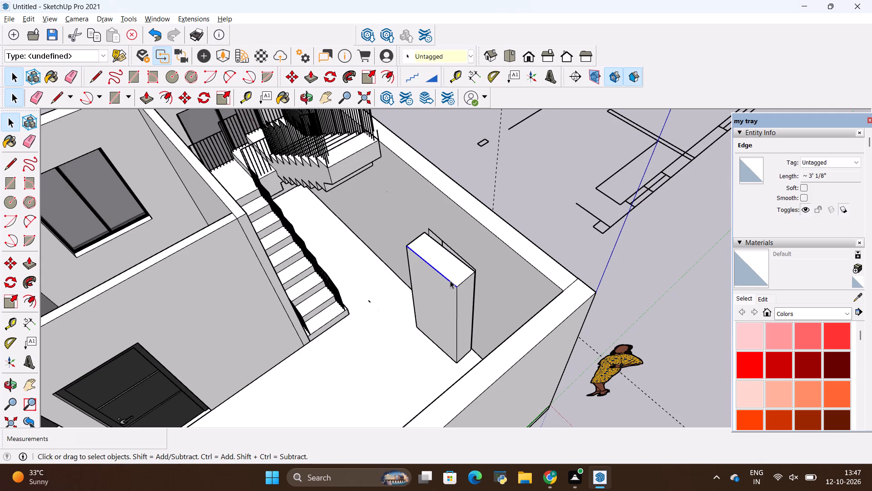
pyautogui.rightClick(450, 281)
pyautogui.click(475, 296)
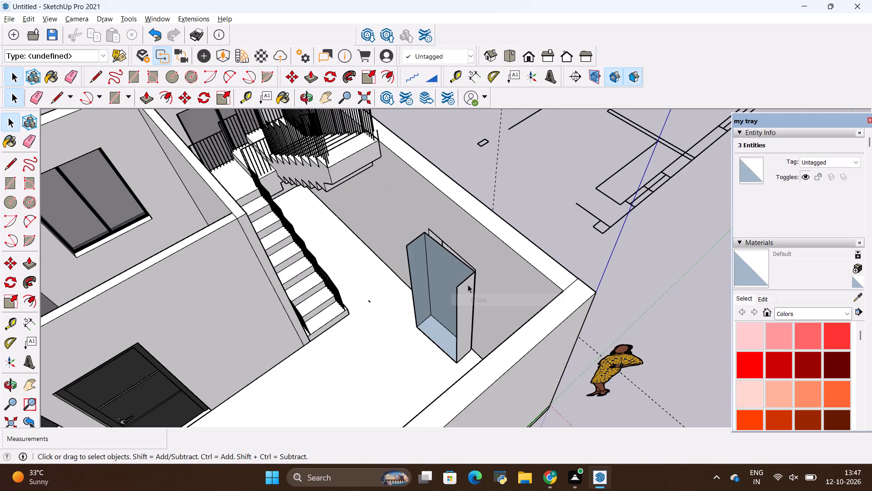
# Erase the block's two side faces and its back face against the door opening.
pyautogui.scroll(7, 468, 285)
pyautogui.click(467, 287)
pyautogui.rightClick(467, 287)
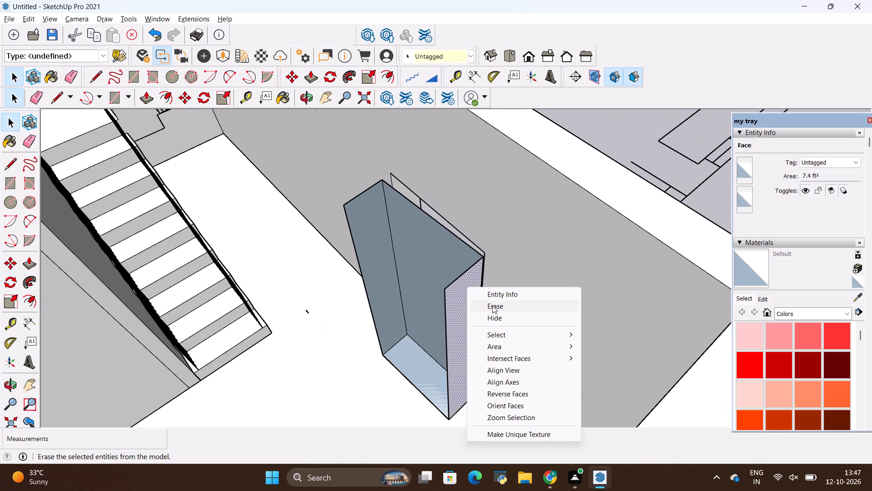
pyautogui.click(492, 306)
pyautogui.click(392, 260)
pyautogui.rightClick(392, 260)
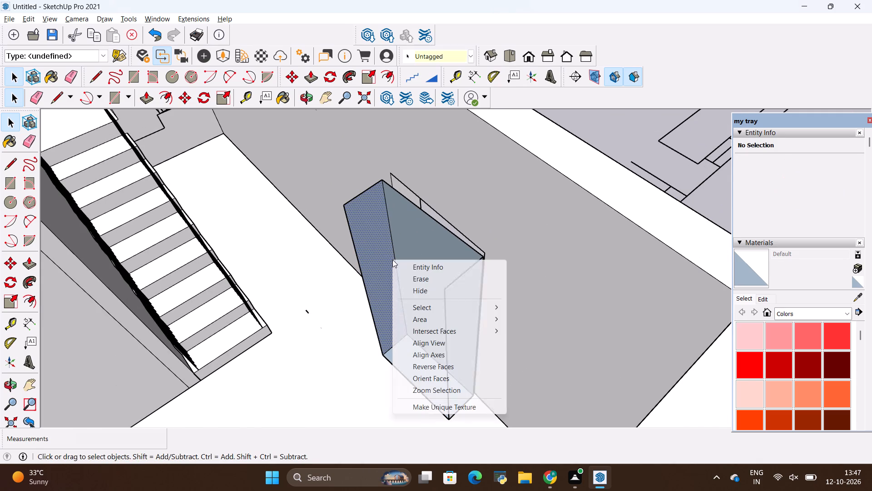
pyautogui.click(417, 280)
pyautogui.rightClick(424, 271)
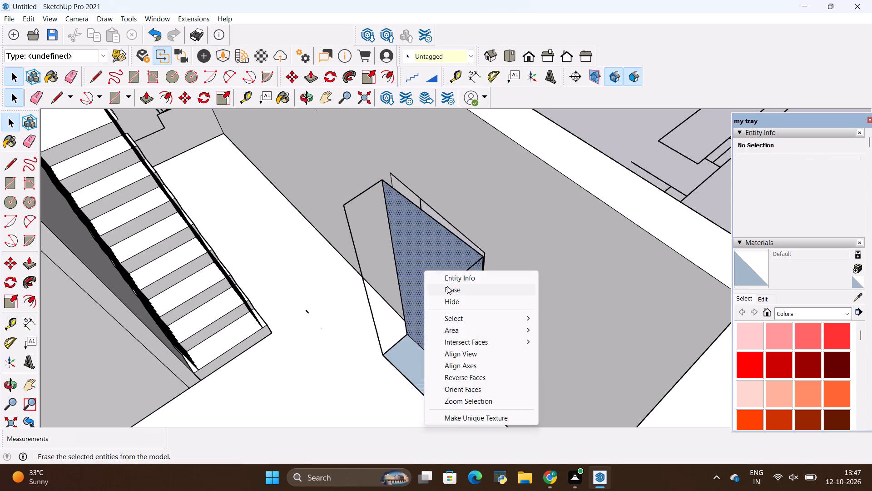
pyautogui.click(447, 286)
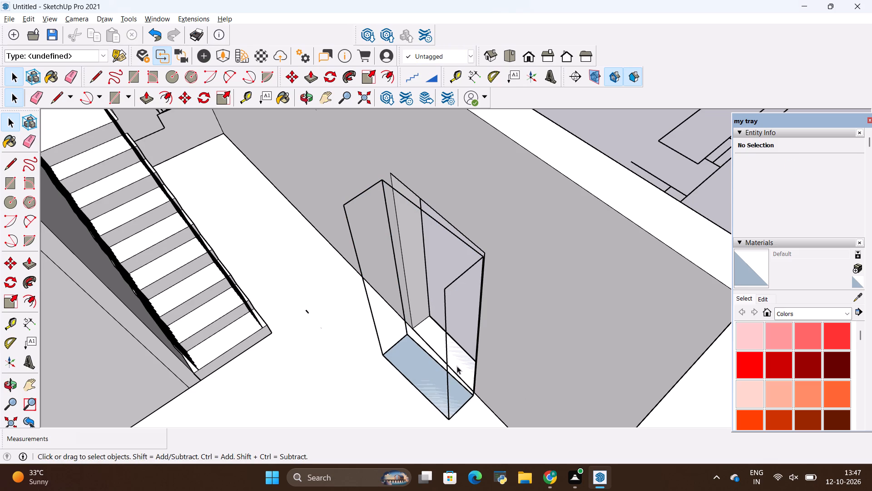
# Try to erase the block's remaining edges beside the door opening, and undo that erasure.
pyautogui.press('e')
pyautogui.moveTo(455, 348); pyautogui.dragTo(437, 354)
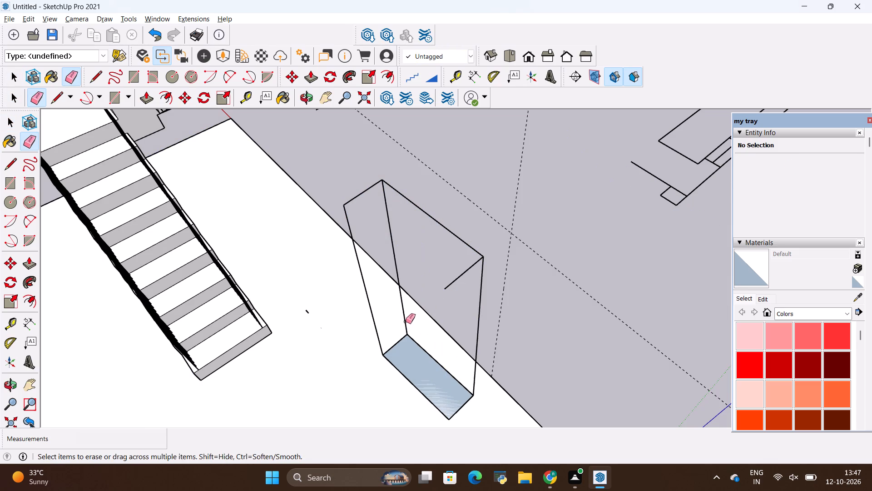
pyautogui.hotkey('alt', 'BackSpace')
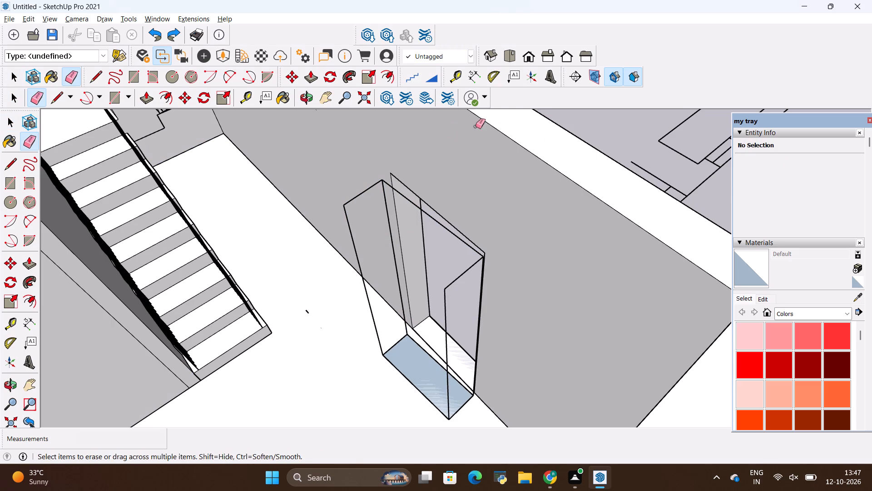
# Erase the block's loose upper edges on the stair side and the edges of its bottom face on the floor.
pyautogui.moveTo(327, 197); pyautogui.dragTo(345, 207)
pyautogui.moveTo(344, 196); pyautogui.dragTo(348, 203)
pyautogui.scroll(11, 375, 186)
pyautogui.moveTo(411, 160); pyautogui.dragTo(393, 180)
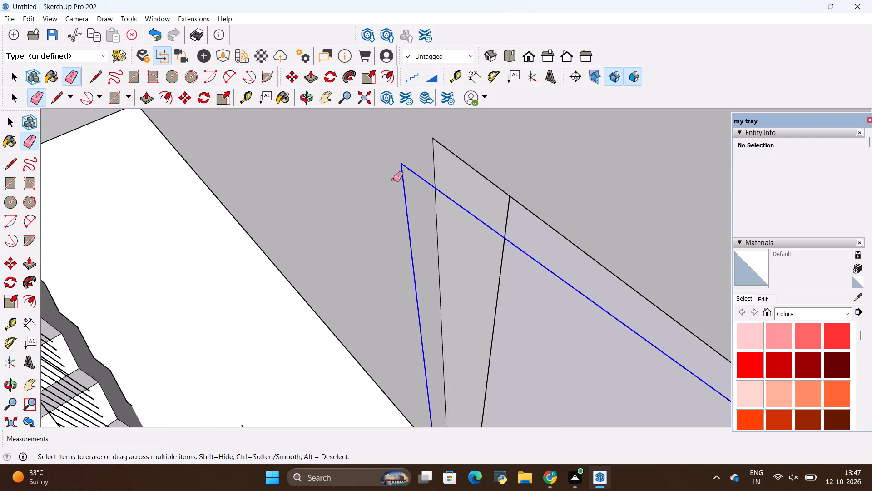
pyautogui.moveTo(393, 180); pyautogui.dragTo(398, 180)
pyautogui.scroll(-13, 337, 194)
pyautogui.scroll(4, 478, 273)
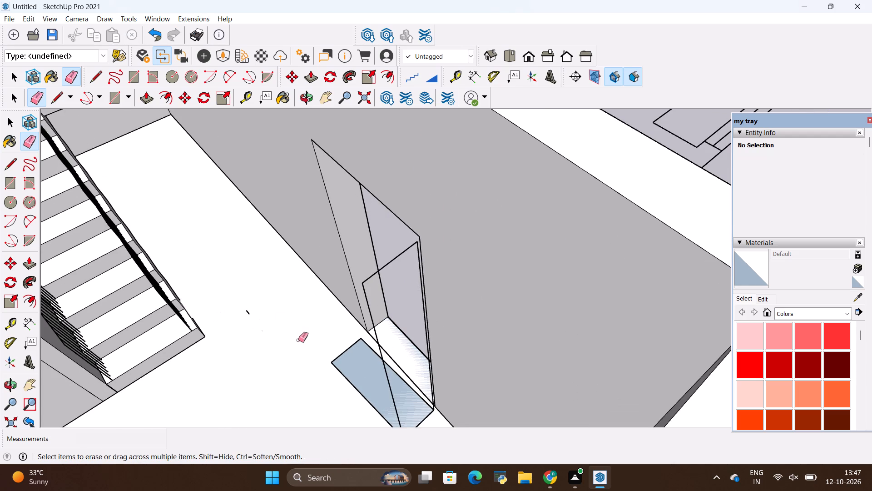
pyautogui.moveTo(342, 341); pyautogui.dragTo(347, 376)
pyautogui.scroll(3, 361, 353)
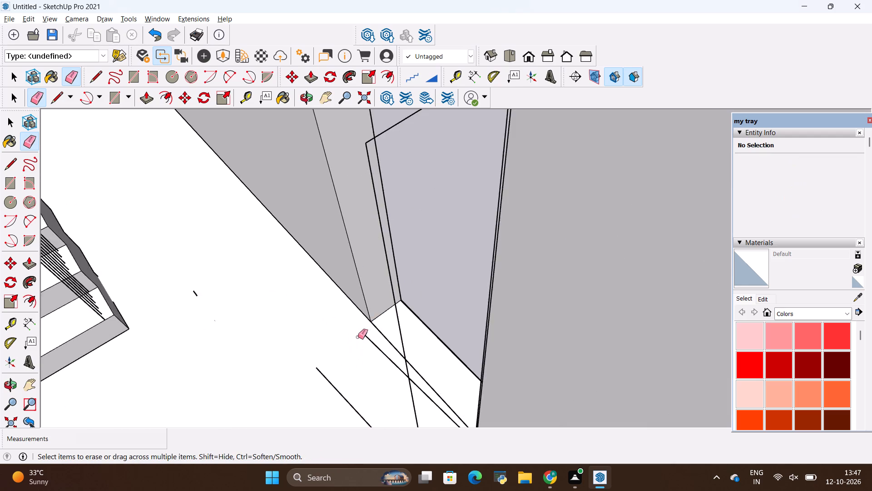
pyautogui.scroll(4, 358, 337)
pyautogui.moveTo(362, 330); pyautogui.dragTo(363, 349)
pyautogui.moveTo(321, 376); pyautogui.dragTo(300, 389)
pyautogui.scroll(-6, 312, 352)
pyautogui.scroll(-6, 336, 295)
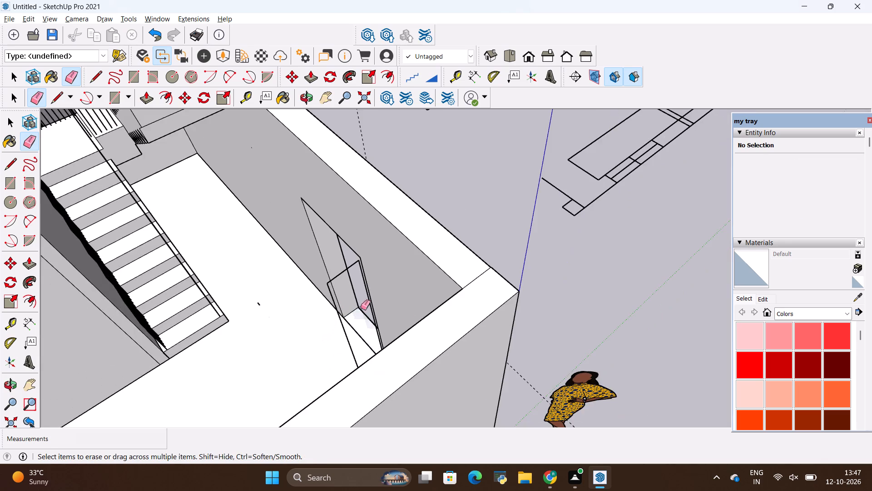
# Erase the block's last leftover edges standing in front of the door opening, keeping the wall group intact.
pyautogui.moveTo(436, 327); pyautogui.dragTo(376, 367, button='middle')
pyautogui.moveTo(341, 235); pyautogui.dragTo(323, 269)
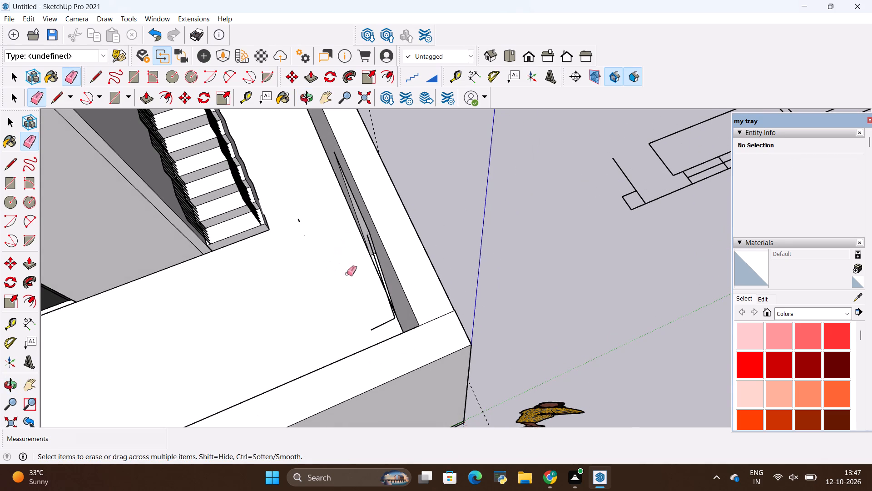
pyautogui.scroll(4, 375, 317)
pyautogui.moveTo(373, 319); pyautogui.dragTo(386, 343)
pyautogui.moveTo(381, 323); pyautogui.dragTo(388, 333)
pyautogui.scroll(4, 404, 273)
pyautogui.scroll(7, 389, 223)
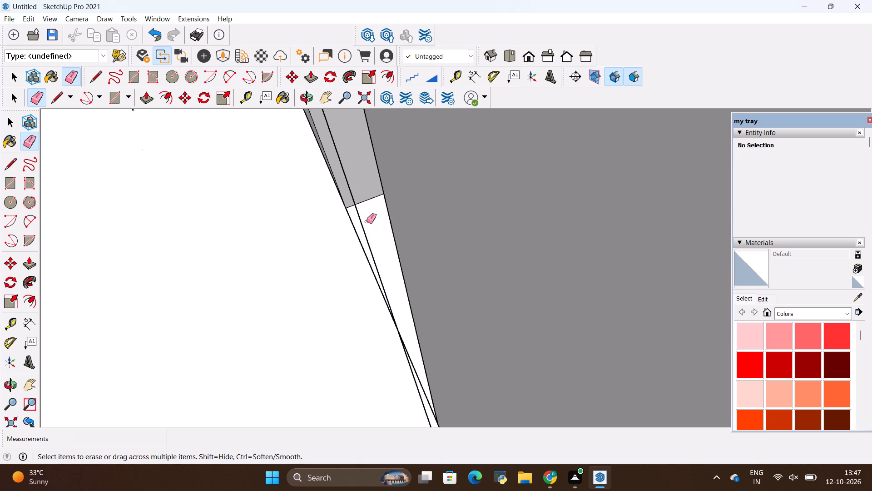
pyautogui.scroll(5, 367, 221)
pyautogui.scroll(-3, 367, 225)
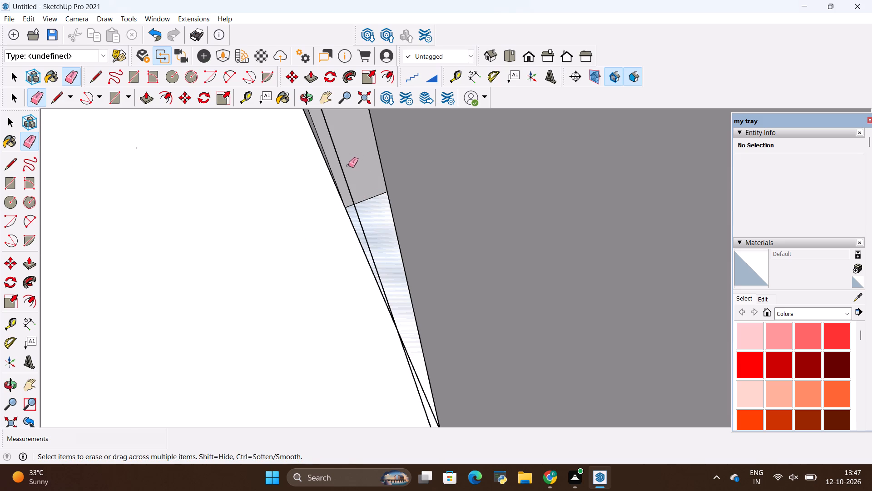
pyautogui.moveTo(347, 165); pyautogui.dragTo(339, 175)
# Examine the cleared door opening and its threshold from inside the room and from outside the end wall.
pyautogui.press('space')
pyautogui.click(285, 217)
pyautogui.scroll(-7, 312, 245)
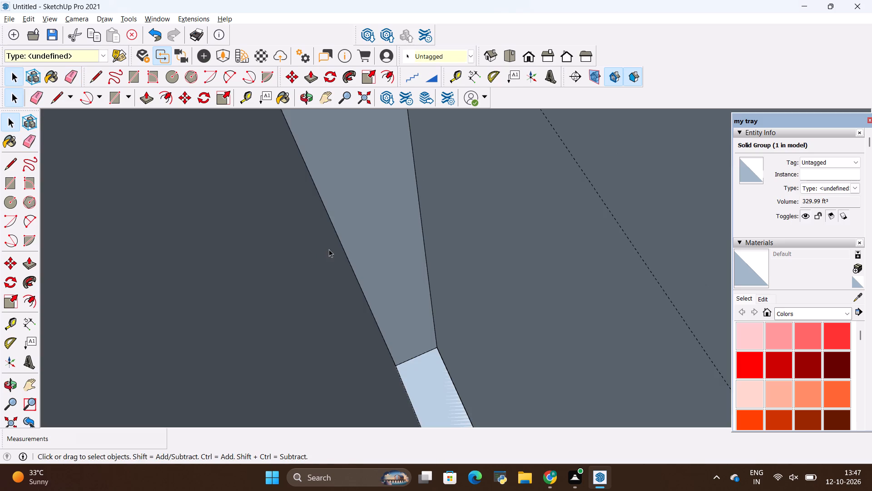
pyautogui.scroll(-20, 329, 249)
pyautogui.scroll(-20, 329, 249)
pyautogui.scroll(-3, 329, 249)
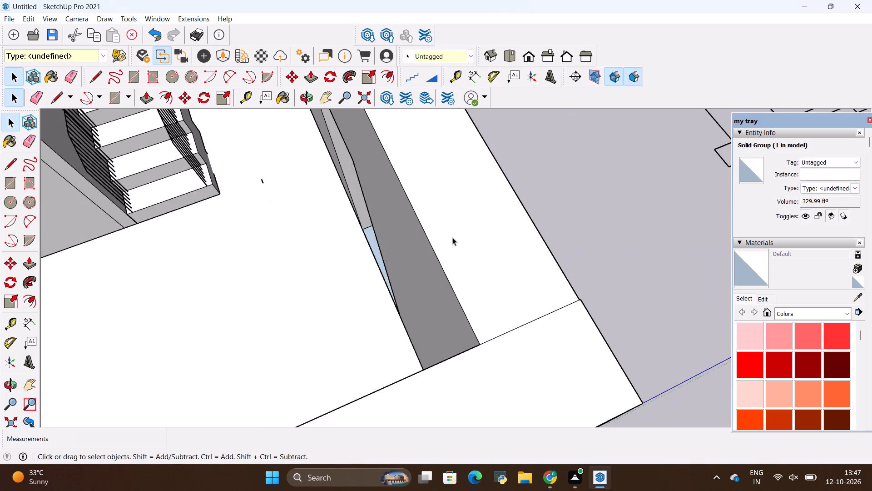
pyautogui.scroll(-20, 452, 237)
pyautogui.scroll(-7, 452, 237)
pyautogui.moveTo(556, 268); pyautogui.dragTo(347, 279, button='middle')
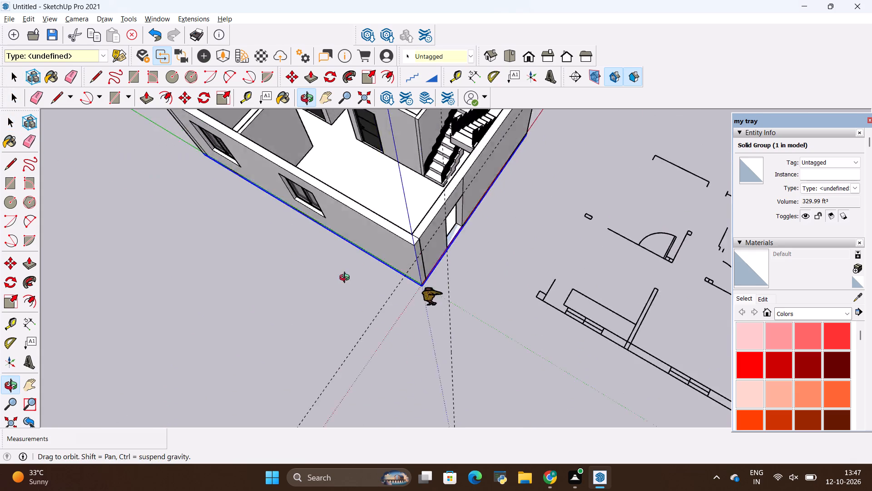
pyautogui.moveTo(347, 279); pyautogui.dragTo(256, 204, button='middle')
pyautogui.scroll(11, 490, 174)
pyautogui.scroll(5, 455, 291)
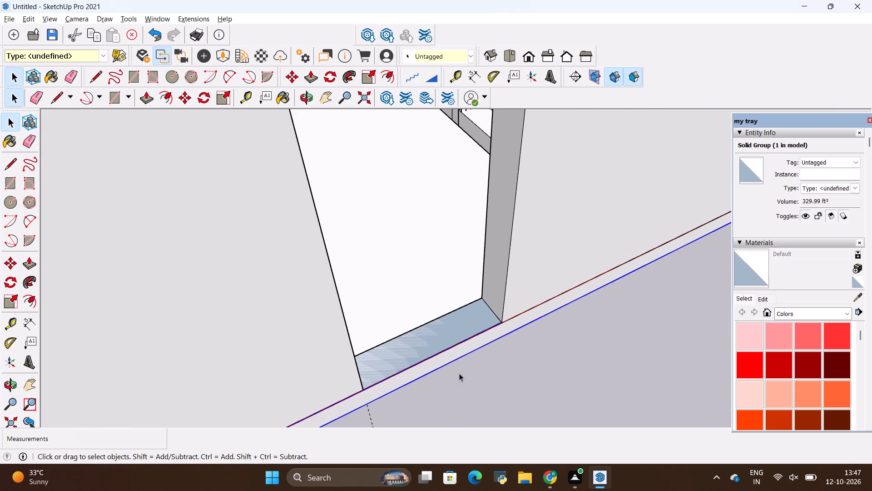
pyautogui.scroll(3, 459, 373)
pyautogui.press('space')
pyautogui.rightClick(446, 321)
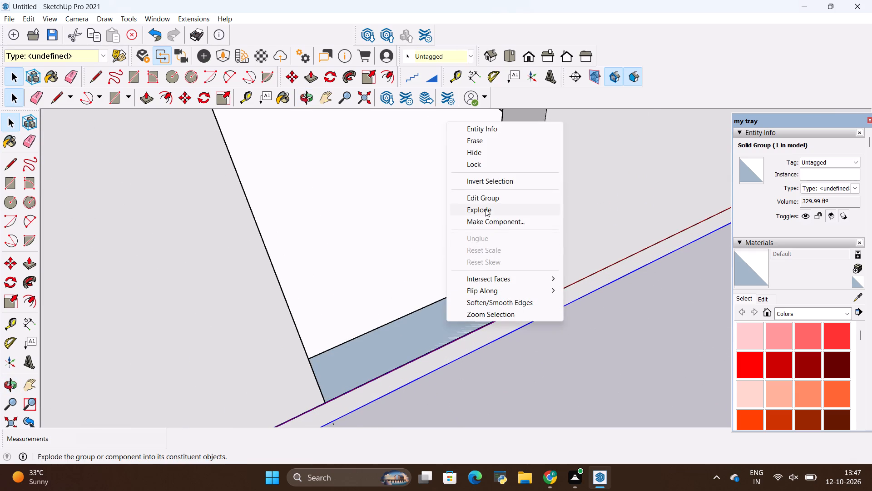
pyautogui.click(486, 369)
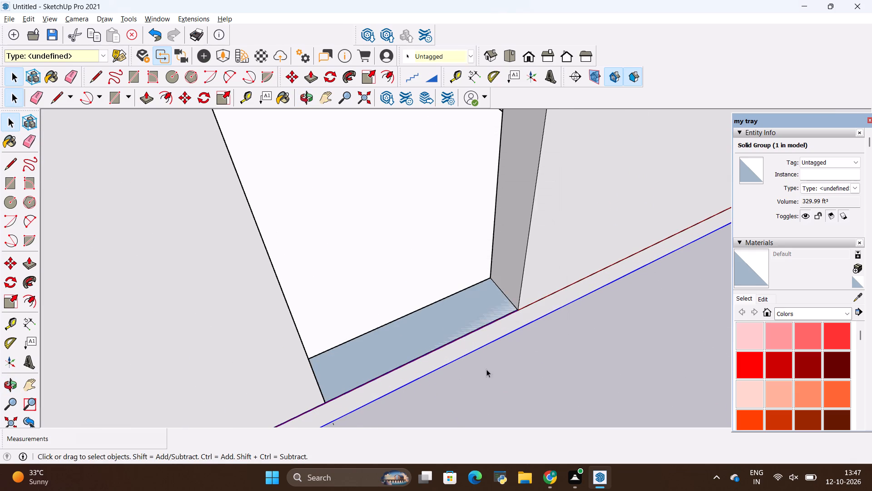
pyautogui.scroll(-14, 438, 340)
pyautogui.moveTo(504, 329); pyautogui.dragTo(487, 352, button='middle')
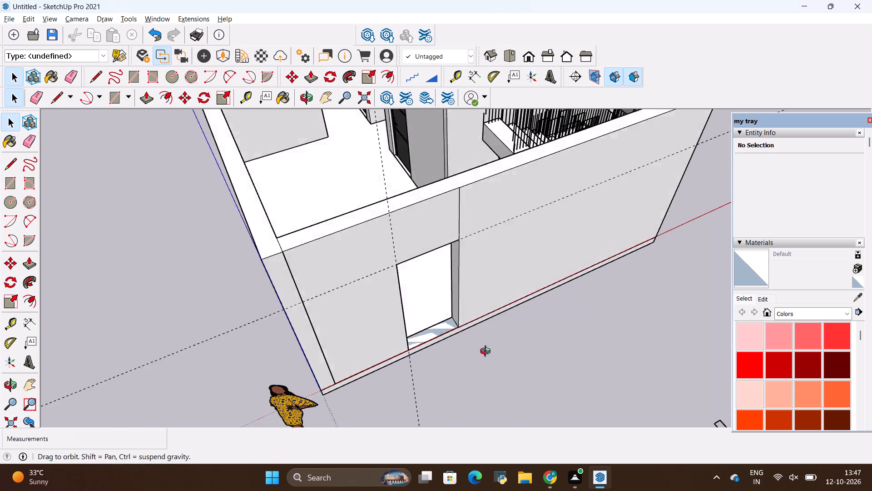
pyautogui.moveTo(487, 352); pyautogui.dragTo(272, 205, button='middle')
pyautogui.moveTo(299, 165); pyautogui.dragTo(618, 172, button='middle')
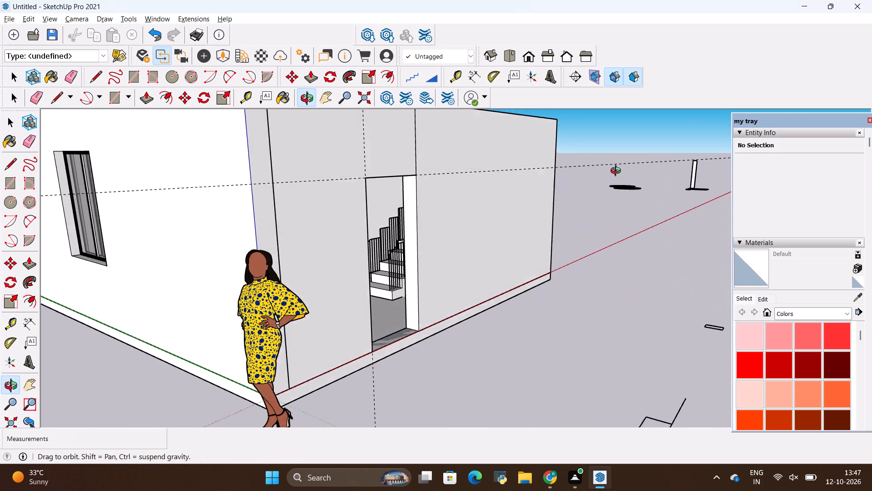
pyautogui.moveTo(618, 172); pyautogui.dragTo(546, 269, button='middle')
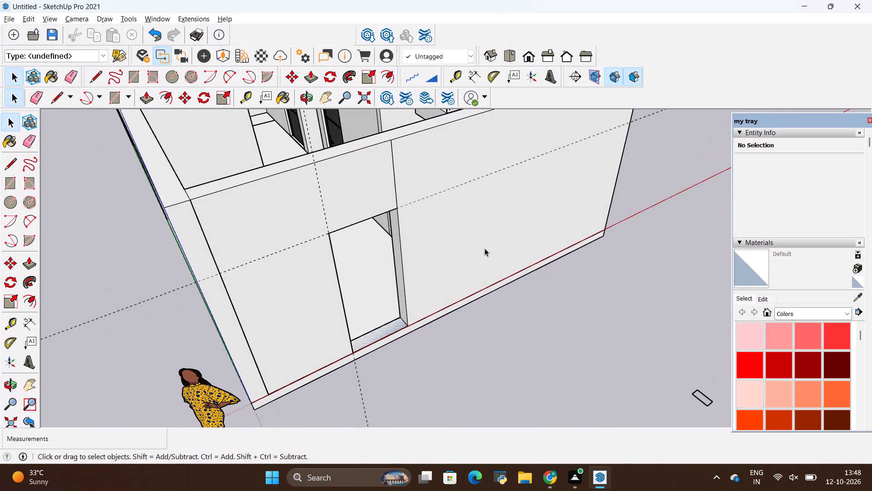
# Erase the two dashed guide lines crossing at the upper corner of the end wall's door opening.
pyautogui.press('e')
pyautogui.moveTo(335, 200); pyautogui.dragTo(314, 253)
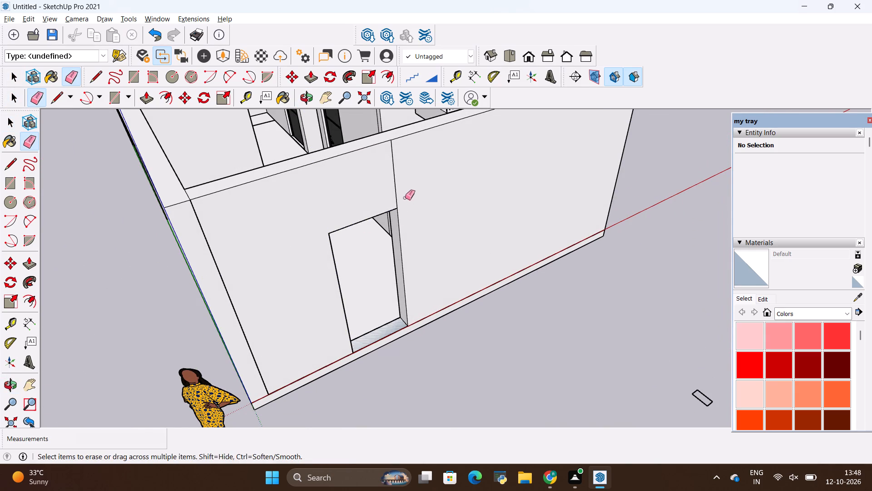
# Examine the whole house and its end-wall door opening from outside, above and beside the staircase.
pyautogui.scroll(-12, 645, 310)
pyautogui.scroll(11, 549, 250)
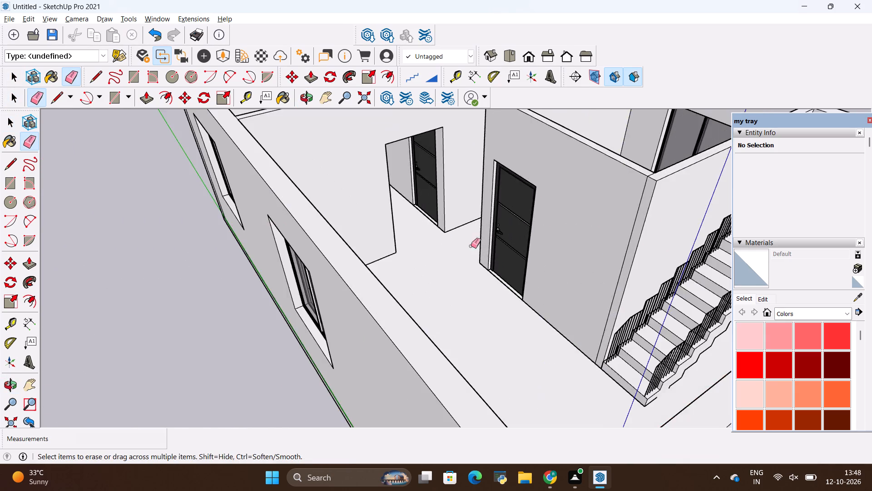
pyautogui.scroll(-12, 388, 257)
pyautogui.press('space')
pyautogui.click(305, 281)
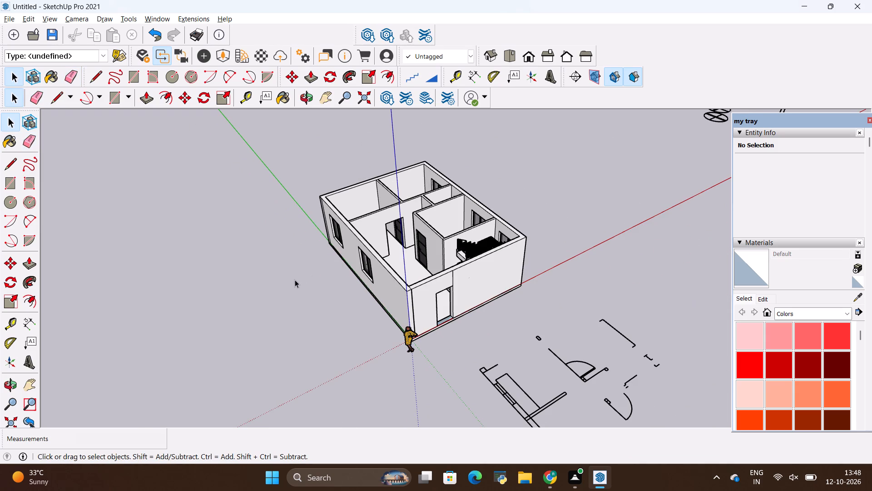
pyautogui.scroll(-5, 292, 279)
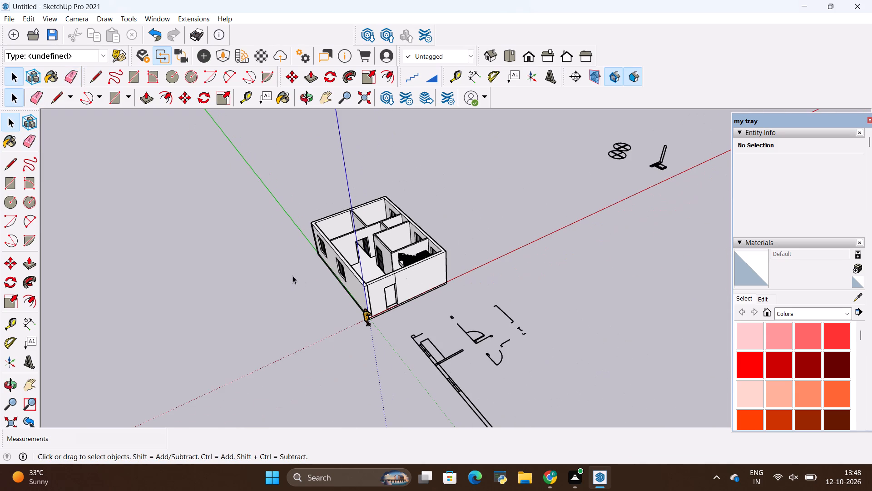
pyautogui.scroll(-4, 292, 276)
pyautogui.moveTo(292, 276); pyautogui.dragTo(695, 317, button='middle')
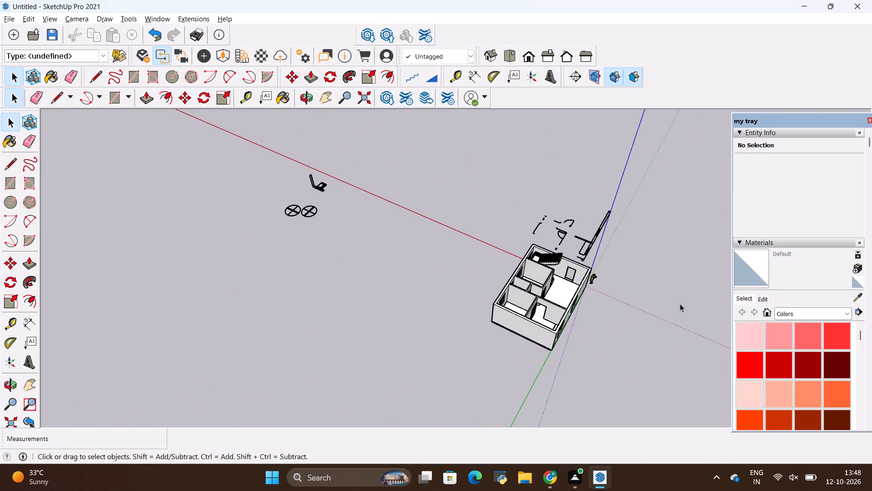
pyautogui.scroll(20, 624, 301)
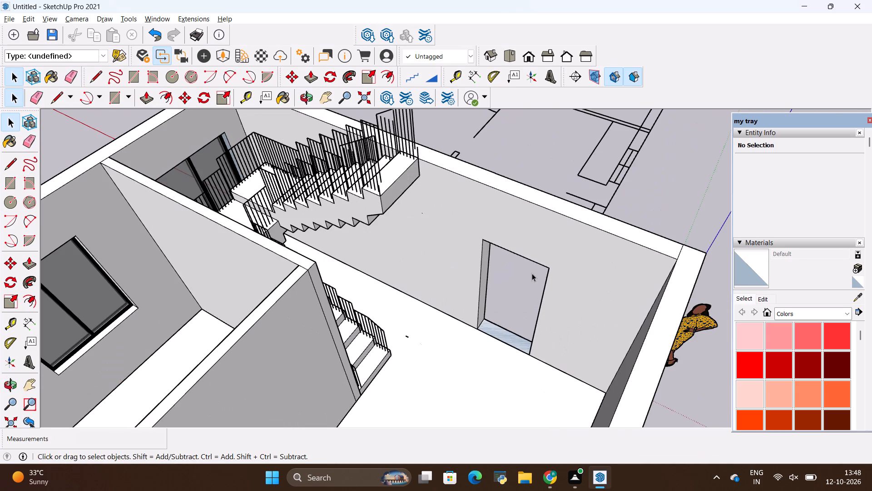
pyautogui.scroll(9, 523, 271)
pyautogui.scroll(-5, 523, 270)
pyautogui.moveTo(522, 289); pyautogui.dragTo(726, 356, button='middle')
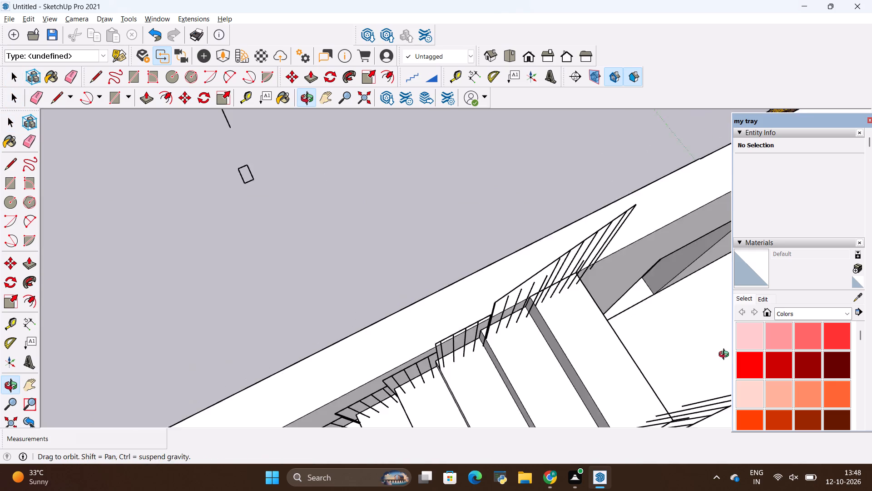
# Examine the house's end-wall door opening, rooms and interior doors from outside and above.
pyautogui.moveTo(726, 356); pyautogui.dragTo(647, 315, button='middle')
pyautogui.scroll(9, 659, 291)
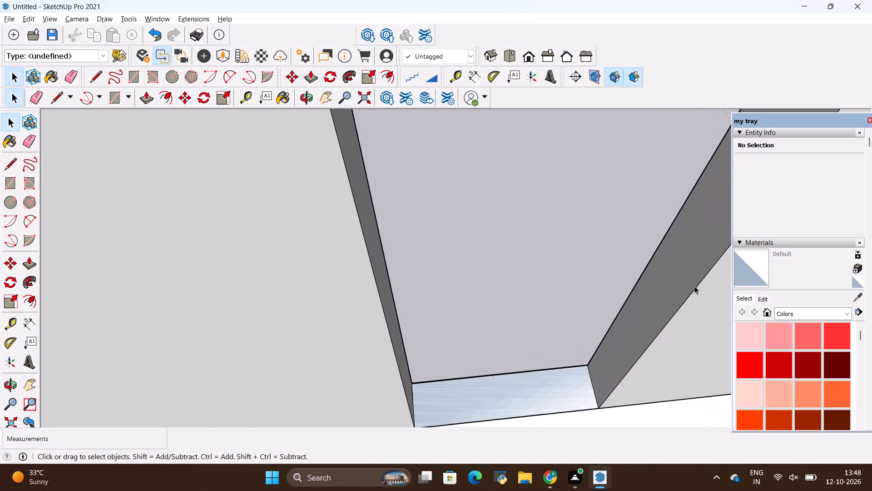
pyautogui.scroll(7, 694, 286)
pyautogui.scroll(-20, 636, 299)
pyautogui.scroll(-1, 648, 299)
pyautogui.moveTo(668, 334); pyautogui.dragTo(262, 277, button='middle')
pyautogui.scroll(-7, 462, 278)
pyautogui.moveTo(634, 322); pyautogui.dragTo(492, 334, button='middle')
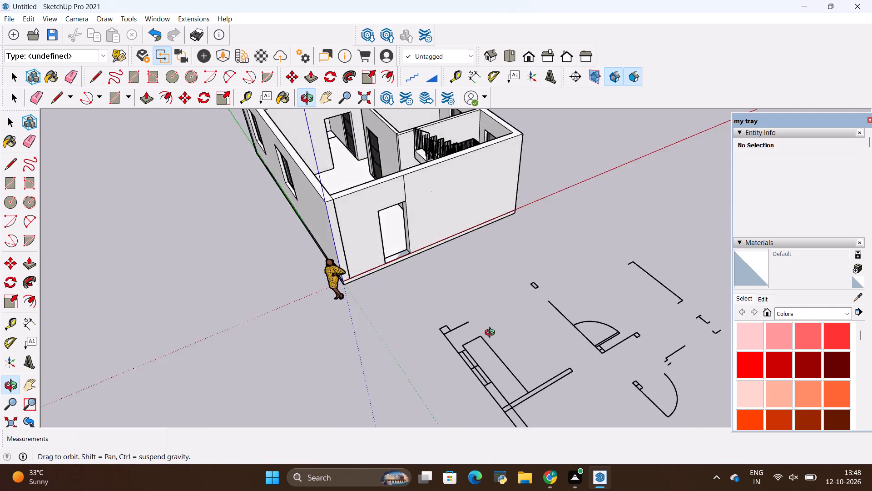
pyautogui.moveTo(492, 334); pyautogui.dragTo(377, 332, button='middle')
pyautogui.scroll(-7, 402, 320)
pyautogui.scroll(14, 452, 195)
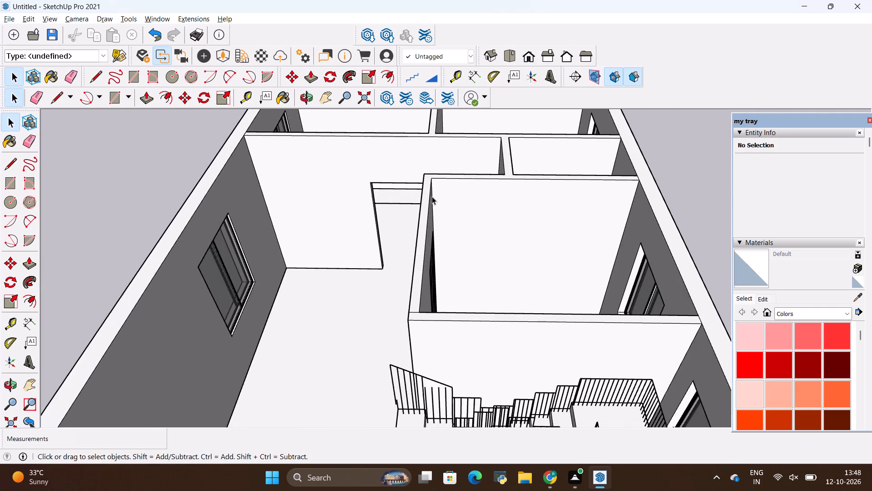
pyautogui.scroll(-6, 377, 237)
pyautogui.moveTo(374, 237); pyautogui.dragTo(629, 246, button='middle')
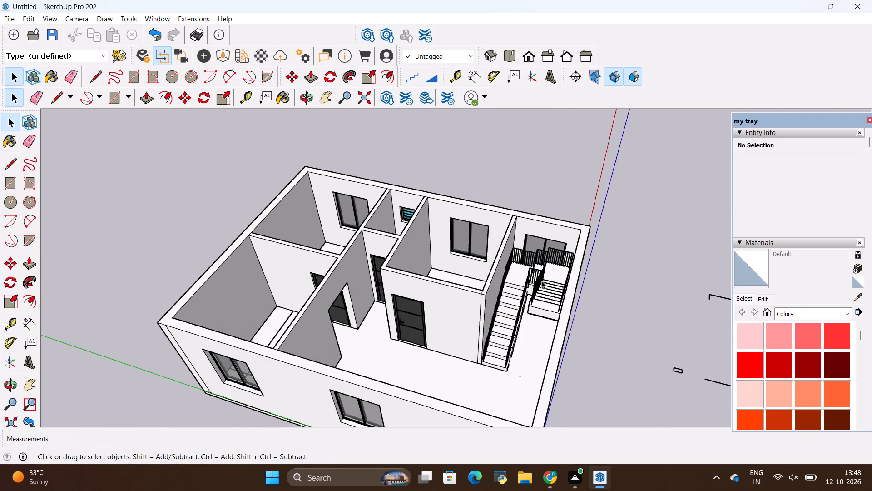
# Inside the wall group, copy the black panelled door facing the living area about 21' 10" to outside the end wall.
pyautogui.press('space')
pyautogui.click(420, 314)
pyautogui.doubleClick(417, 316)
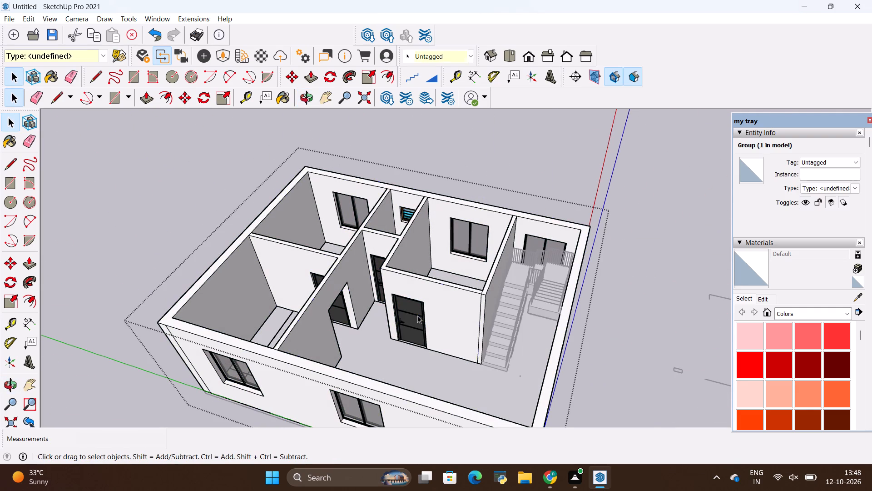
pyautogui.click(415, 316)
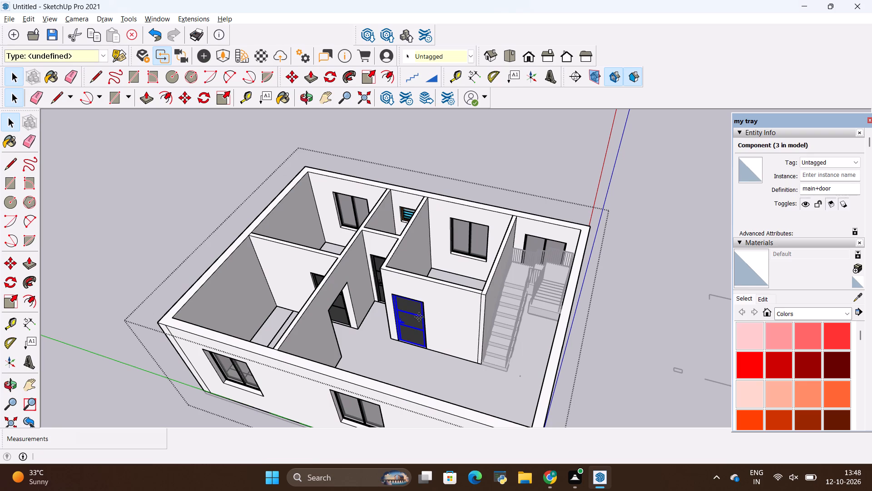
pyautogui.press('m')
pyautogui.keyDown('ctrl'); pyautogui.click(423, 301); pyautogui.keyUp('ctrl')
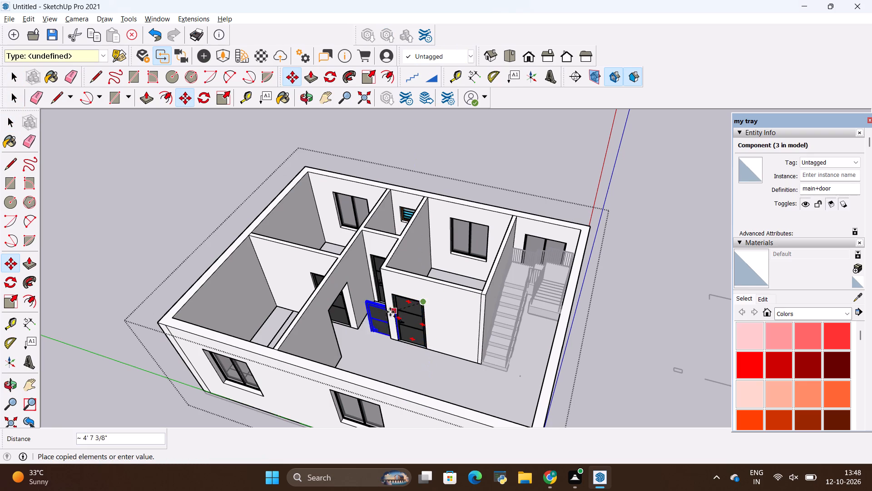
pyautogui.scroll(-7, 387, 311)
pyautogui.click(514, 351)
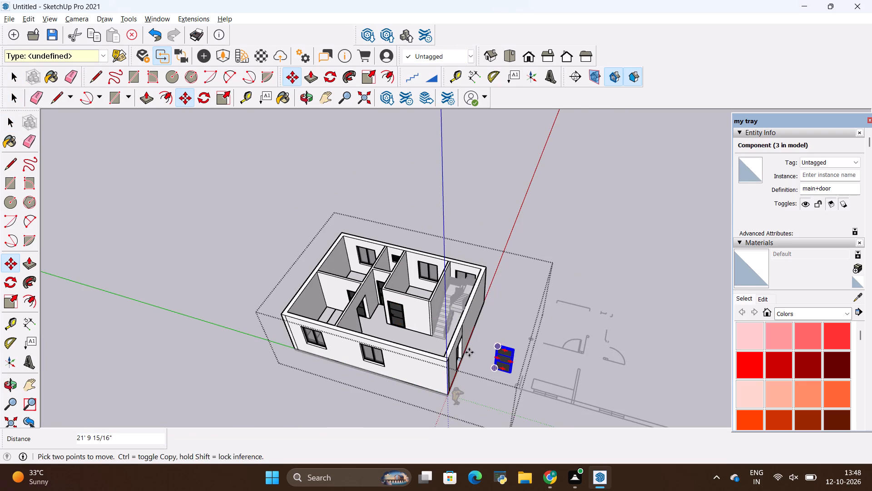
# Rotate the copied door 90 degrees on the ground plane so it stands parallel to the end wall.
pyautogui.scroll(-3, 391, 331)
pyautogui.scroll(17, 503, 383)
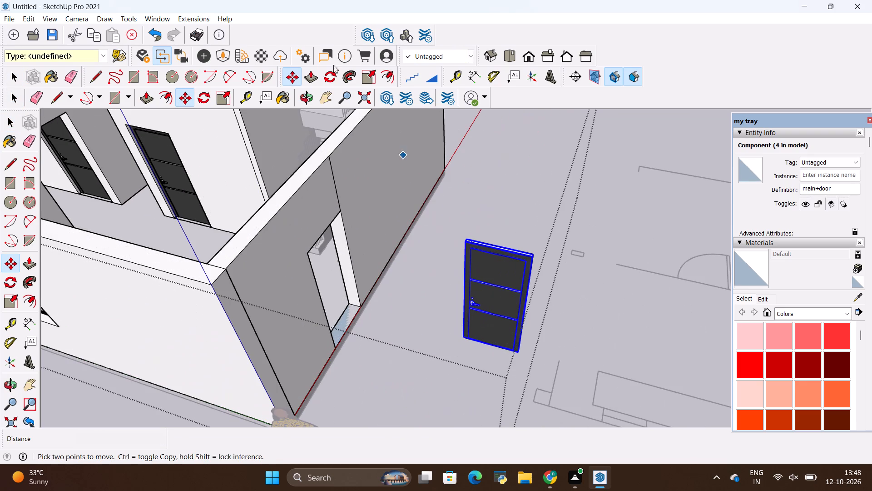
pyautogui.click(329, 74)
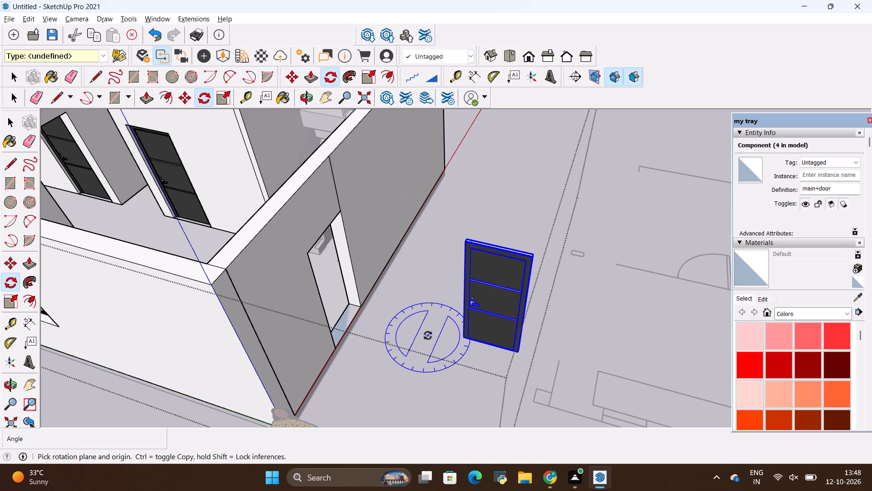
pyautogui.click(428, 336)
pyautogui.click(504, 359)
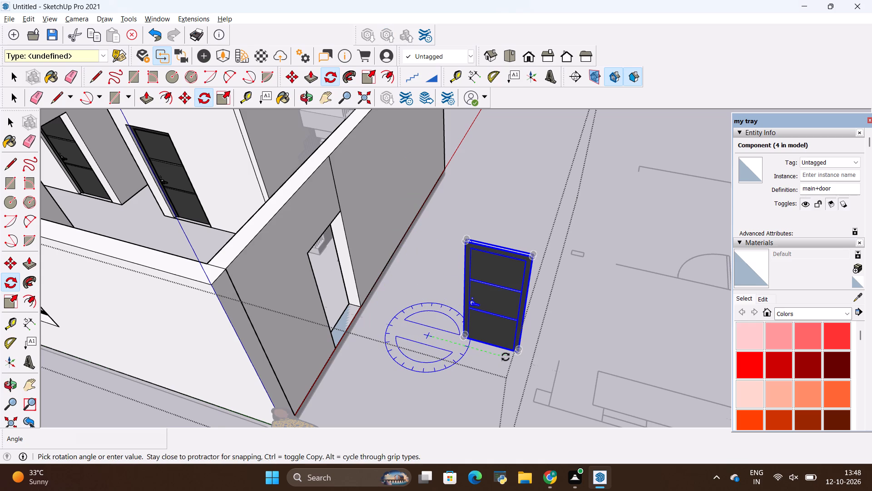
pyautogui.click(489, 191)
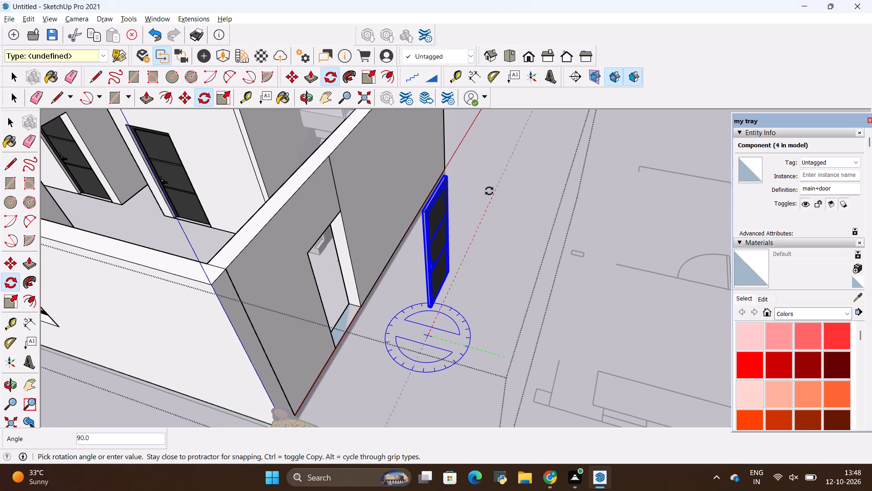
pyautogui.press('space')
pyautogui.click(475, 228)
# Move the rotated door by its upper corner into the end wall's door opening.
pyautogui.scroll(-6, 474, 230)
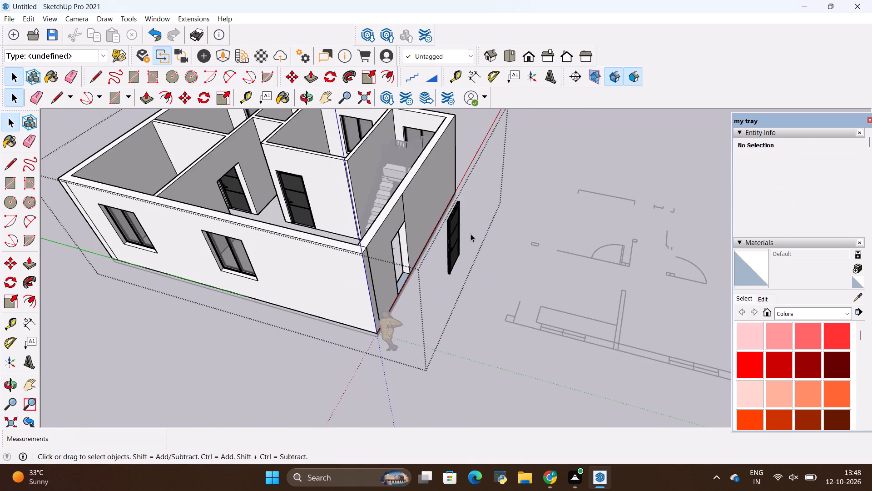
pyautogui.click(456, 237)
pyautogui.scroll(-1, 518, 270)
pyautogui.moveTo(518, 270); pyautogui.dragTo(223, 261, button='middle')
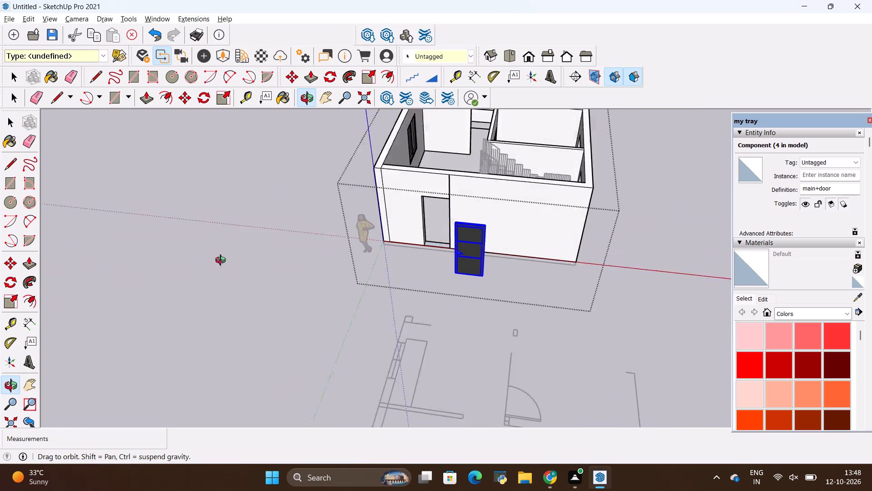
pyautogui.moveTo(223, 261); pyautogui.dragTo(204, 248, button='middle')
pyautogui.scroll(1, 442, 233)
pyautogui.press('m')
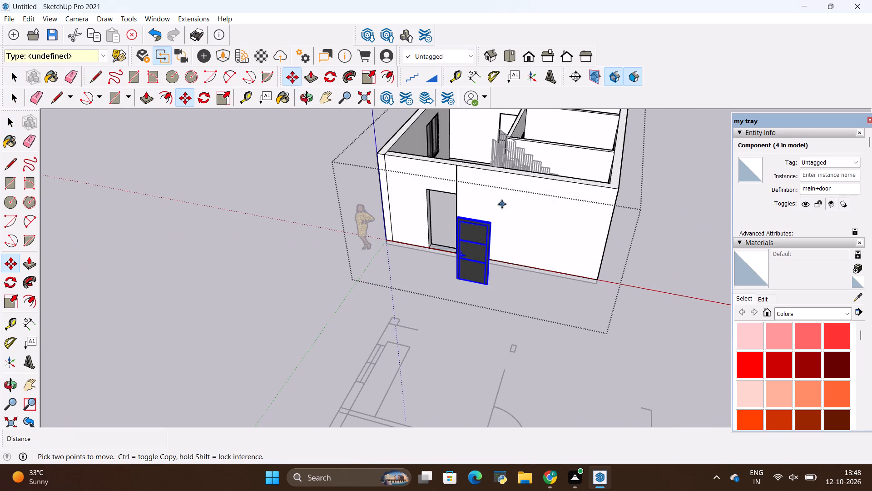
pyautogui.click(493, 220)
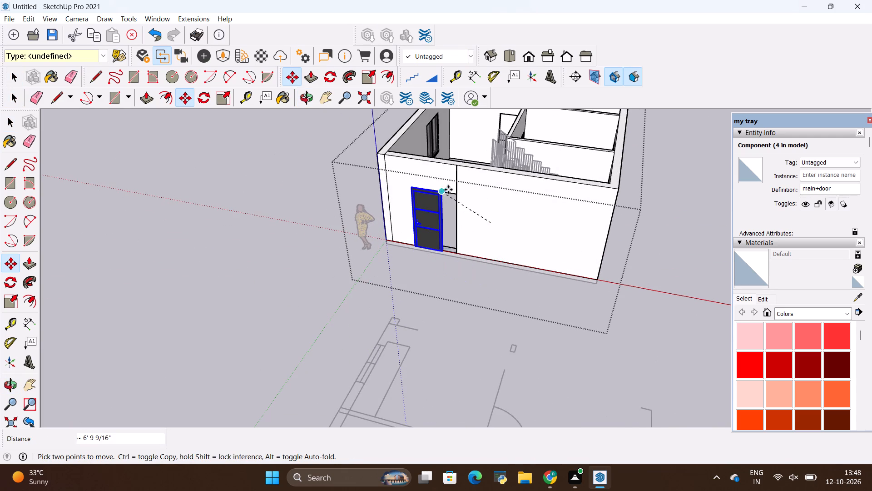
pyautogui.click(458, 191)
# Shift the door about 7 3/16" within its opening so its upper corner meets the end wall's outer face.
pyautogui.scroll(13, 422, 185)
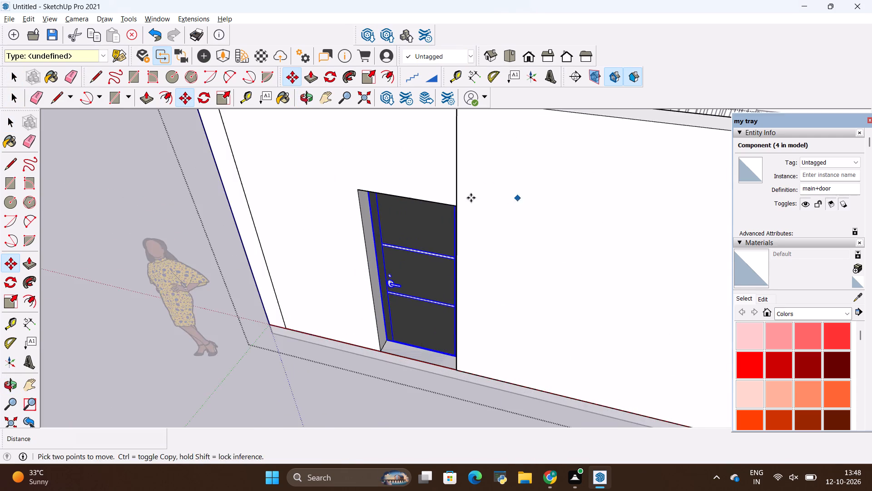
pyautogui.scroll(4, 471, 198)
pyautogui.scroll(1, 413, 229)
pyautogui.moveTo(448, 227); pyautogui.dragTo(546, 161, button='middle')
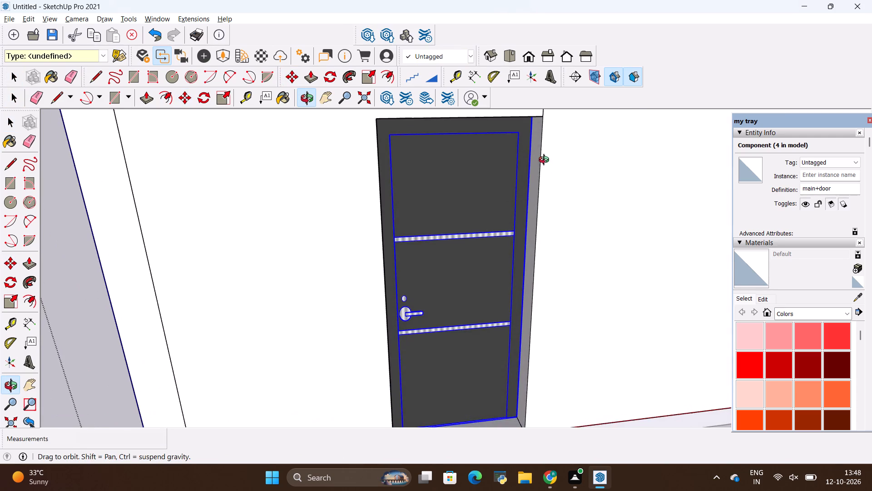
pyautogui.moveTo(546, 161); pyautogui.dragTo(582, 185, button='middle')
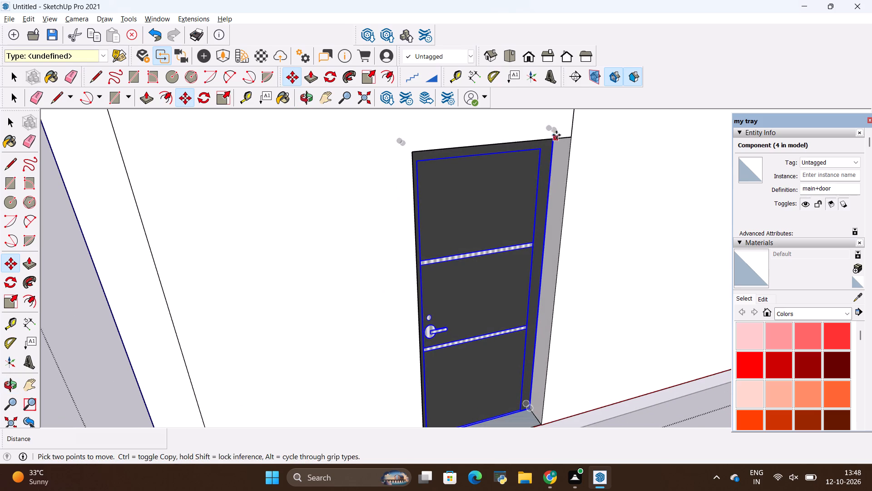
pyautogui.click(556, 129)
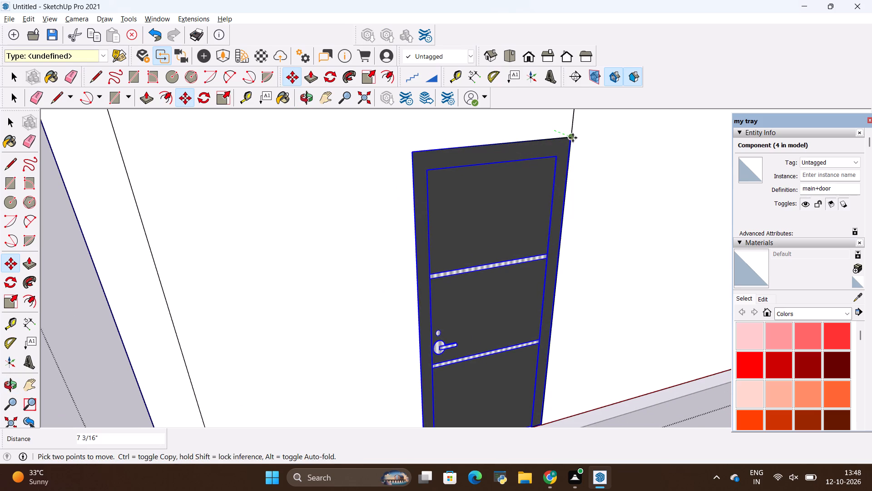
pyautogui.click(572, 138)
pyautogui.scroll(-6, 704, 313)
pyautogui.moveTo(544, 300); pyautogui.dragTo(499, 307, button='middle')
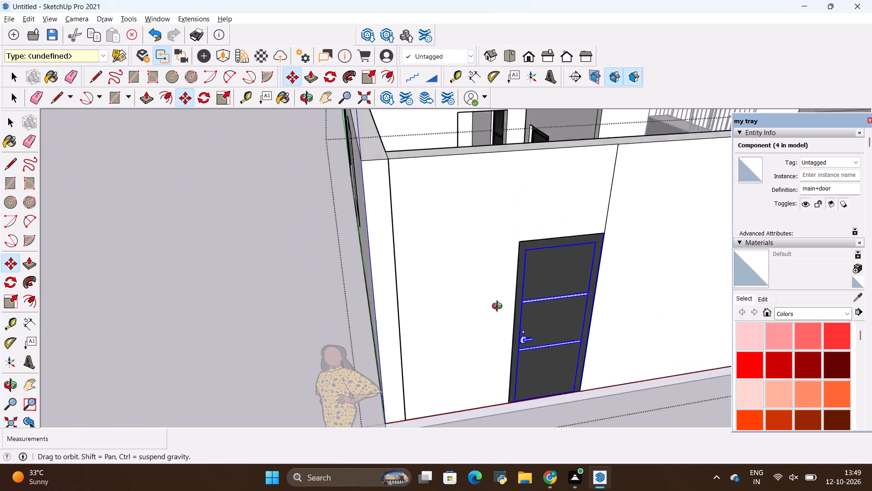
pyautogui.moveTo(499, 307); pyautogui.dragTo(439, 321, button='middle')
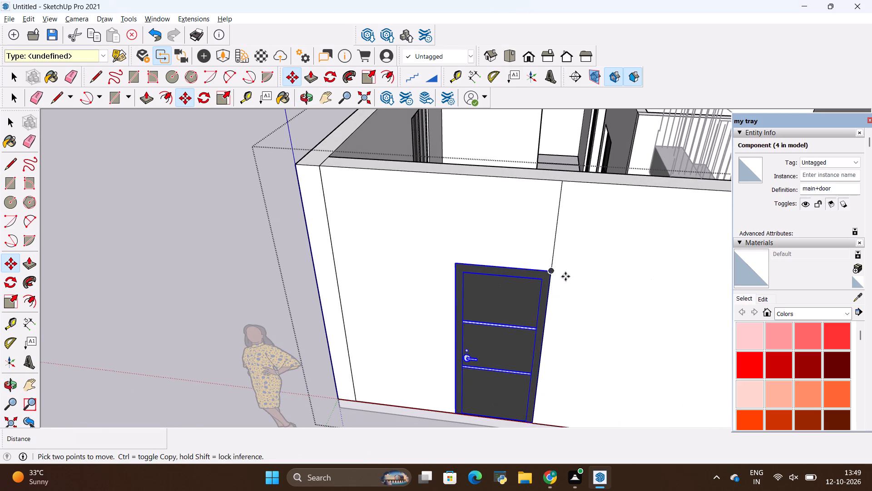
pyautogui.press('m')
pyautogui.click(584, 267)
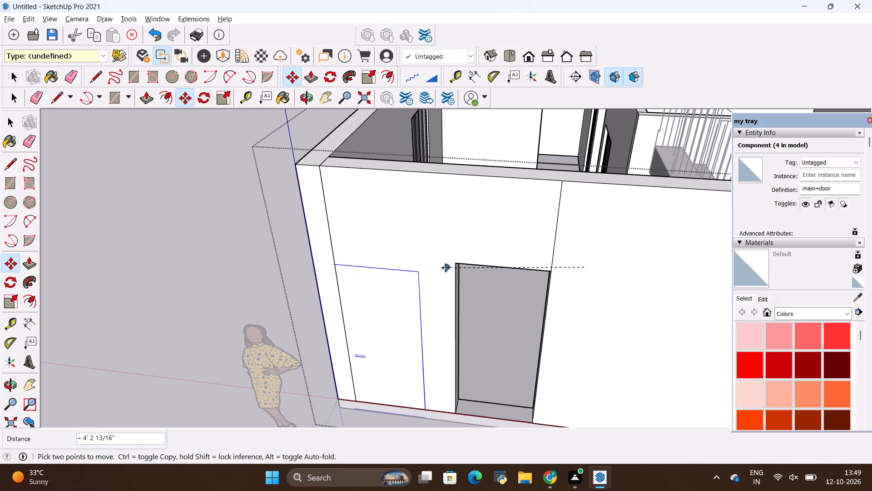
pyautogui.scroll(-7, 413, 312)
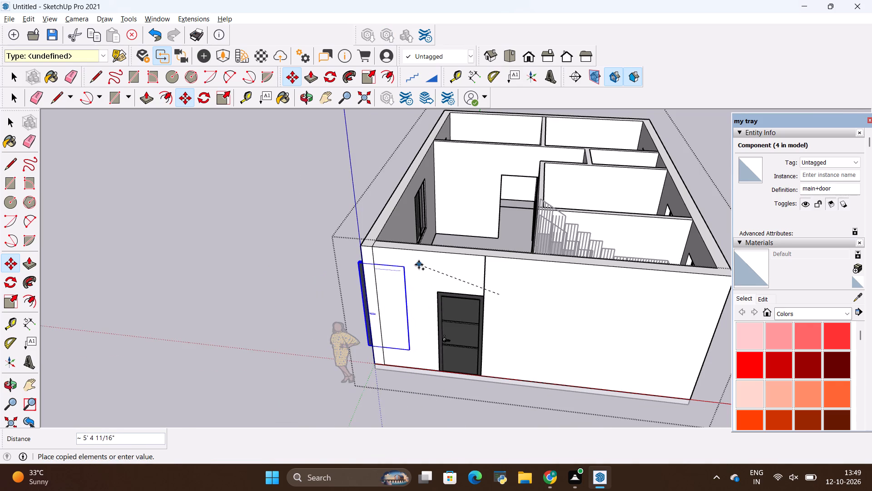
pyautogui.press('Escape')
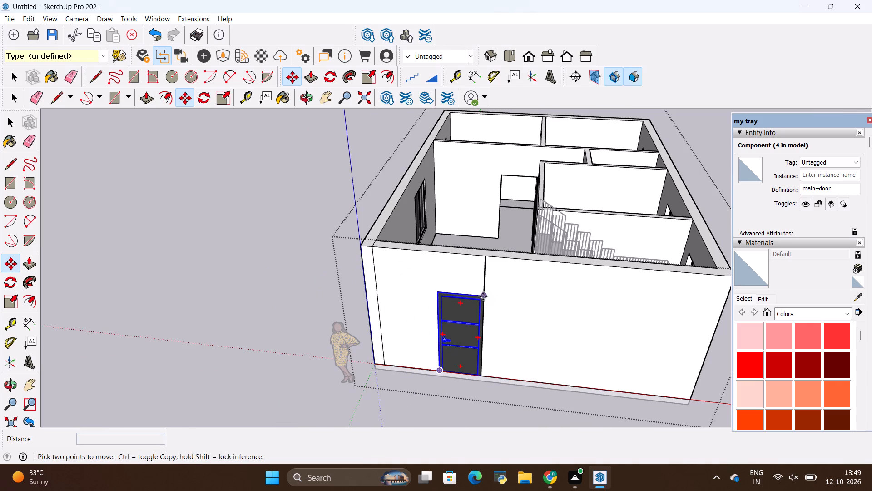
# Copy the end-wall door about 20' inward to the empty door opening in the living area's far partition wall.
pyautogui.keyDown('ctrl'); pyautogui.moveTo(481, 298); pyautogui.dragTo(472, 297); pyautogui.keyUp('ctrl')
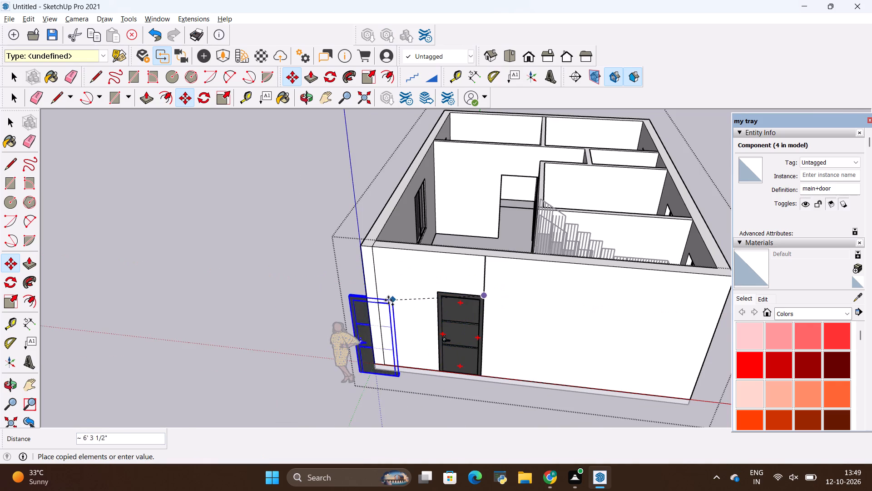
pyautogui.scroll(-5, 361, 285)
pyautogui.scroll(16, 478, 185)
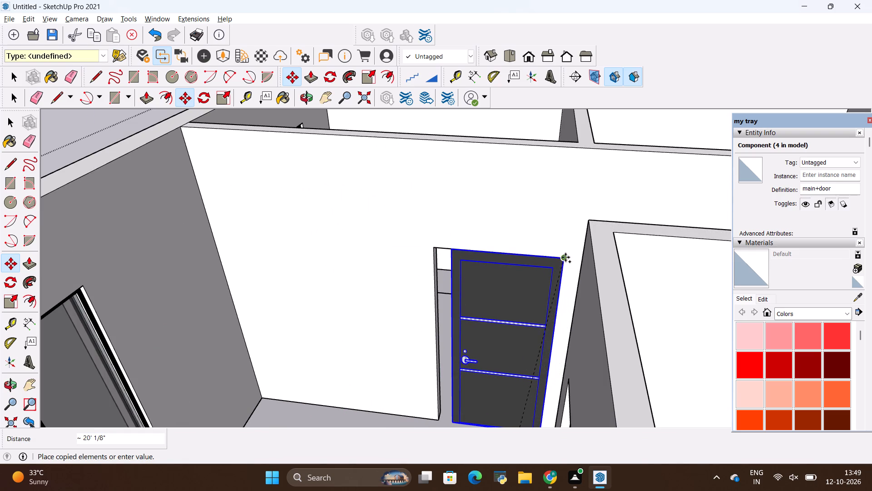
pyautogui.click(565, 257)
# Push/Pull the partition opening's handle-side jamb inward about 5 7/16" to close the gap beside the copied door.
pyautogui.scroll(7, 457, 269)
pyautogui.scroll(-11, 492, 261)
pyautogui.scroll(6, 478, 369)
pyautogui.moveTo(530, 337); pyautogui.dragTo(619, 271, button='middle')
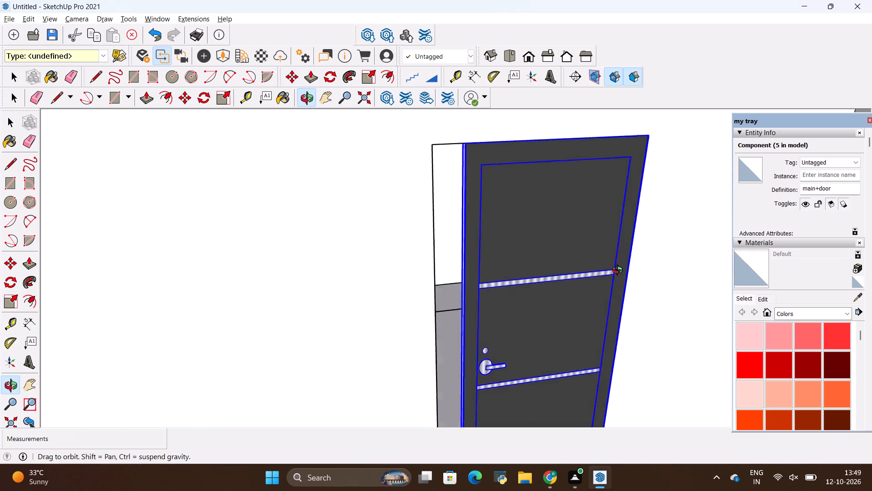
pyautogui.moveTo(619, 271); pyautogui.dragTo(519, 309, button='middle')
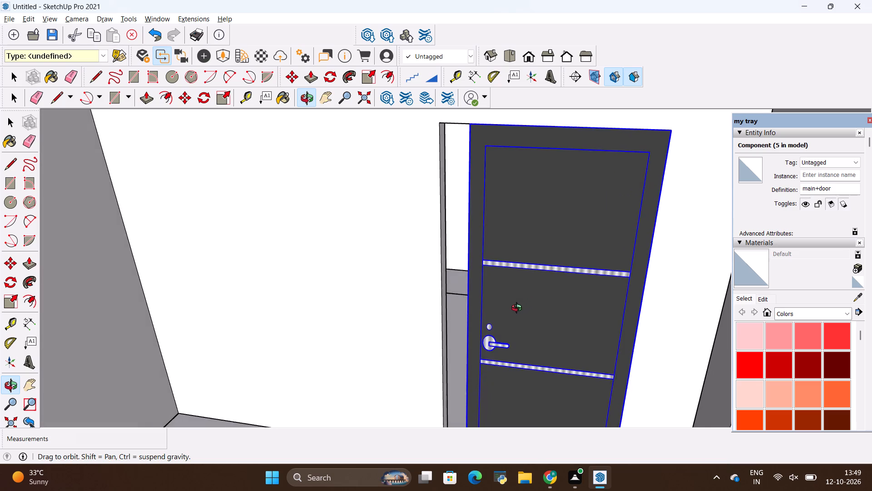
pyautogui.moveTo(519, 309); pyautogui.dragTo(479, 361, button='middle')
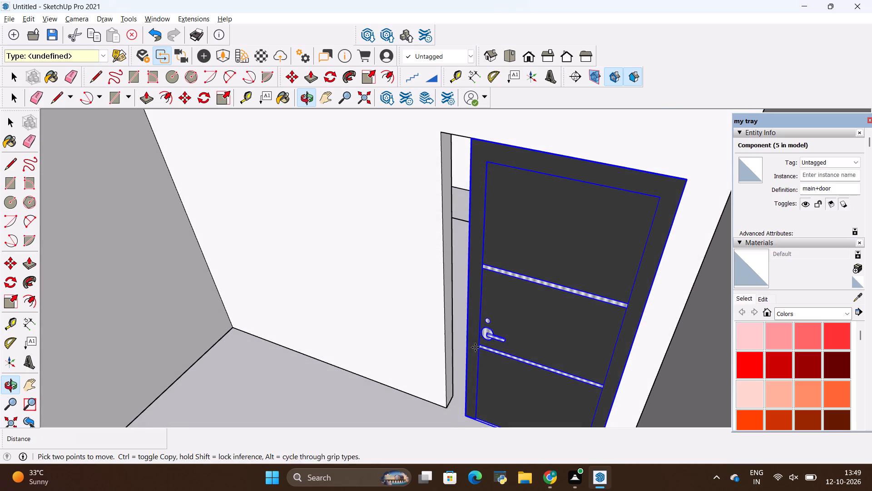
pyautogui.scroll(6, 447, 203)
pyautogui.doubleClick(449, 217)
pyautogui.press('space')
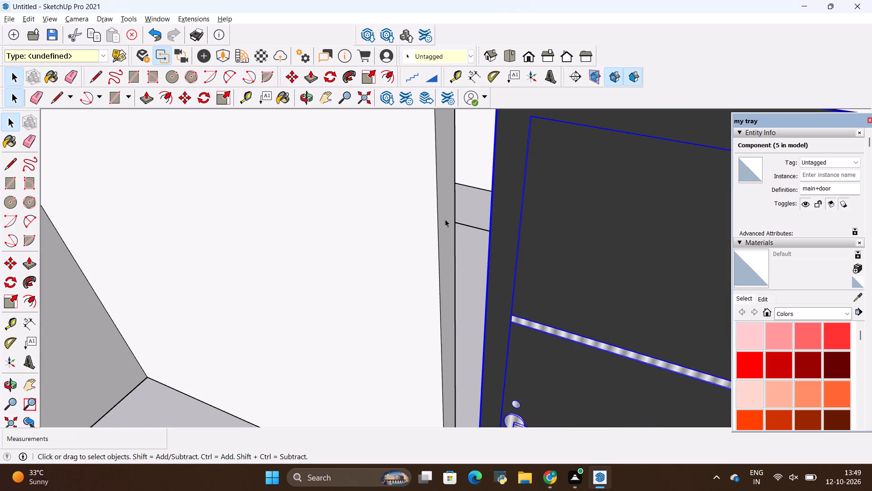
pyautogui.doubleClick(445, 219)
pyautogui.click(445, 220)
pyautogui.click(445, 220)
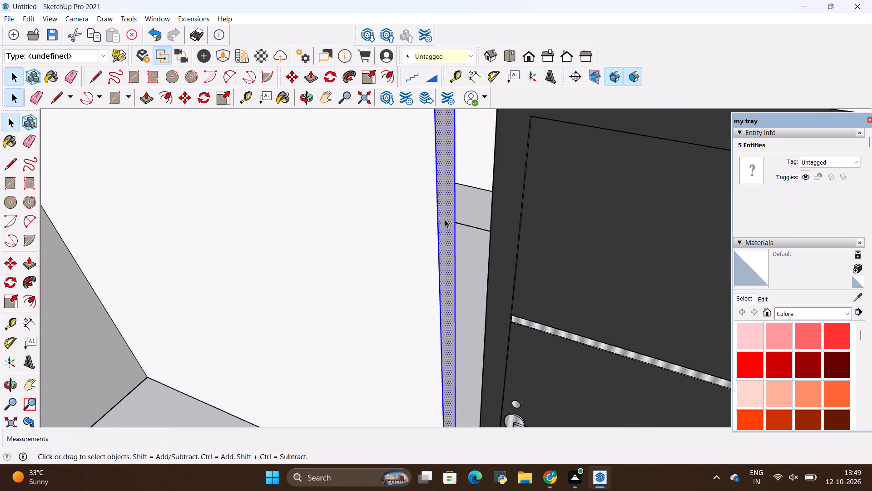
pyautogui.press('p')
pyautogui.click(445, 220)
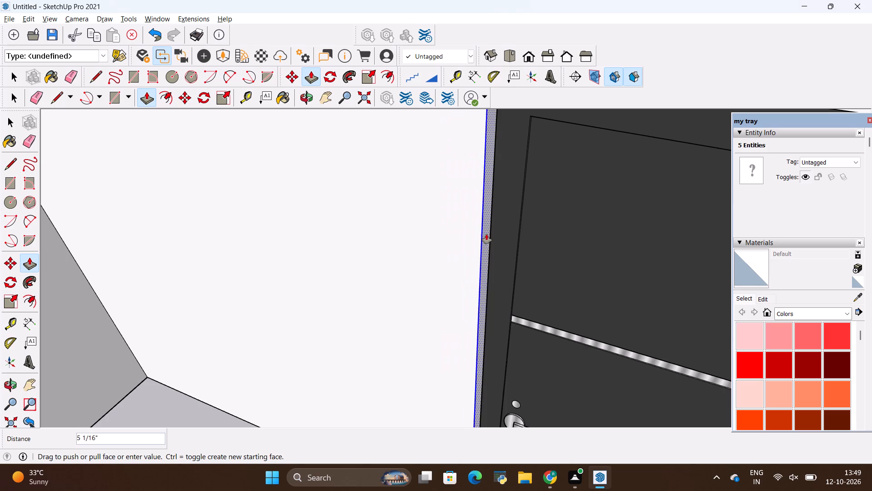
pyautogui.click(490, 235)
pyautogui.scroll(-13, 409, 274)
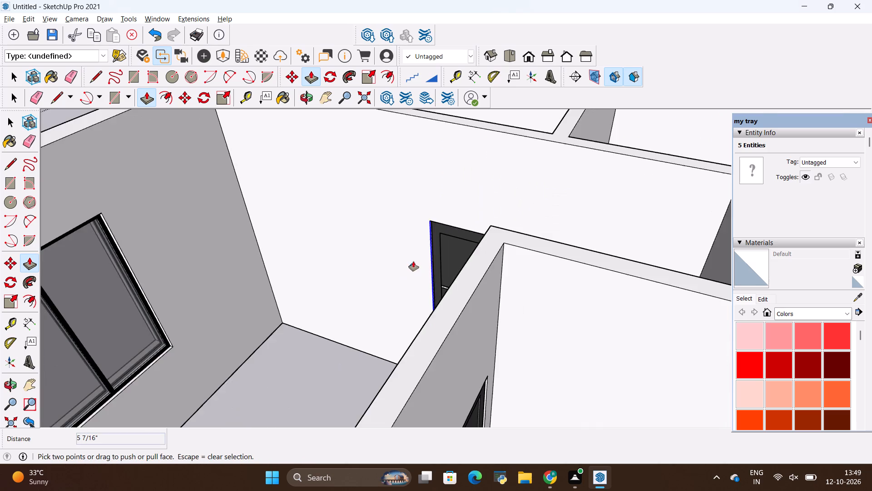
pyautogui.scroll(-7, 414, 260)
pyautogui.moveTo(415, 263); pyautogui.dragTo(501, 216, button='middle')
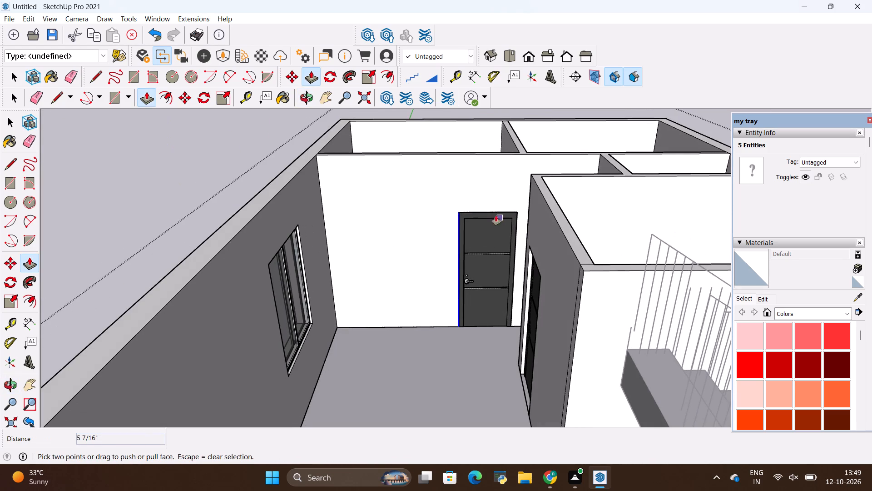
# Examine the doors, windows and rooms across the whole house for remaining fitting problems.
pyautogui.press('space')
pyautogui.click(230, 149)
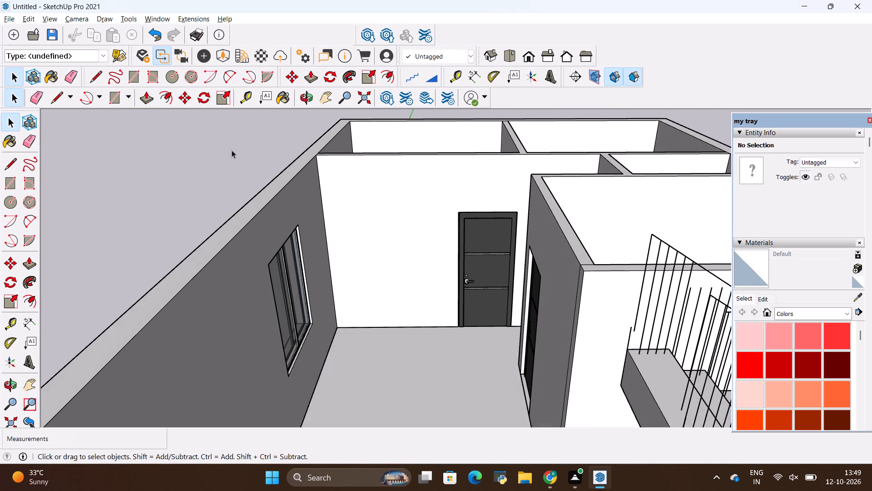
pyautogui.scroll(-7, 288, 228)
pyautogui.moveTo(321, 240); pyautogui.dragTo(426, 272, button='middle')
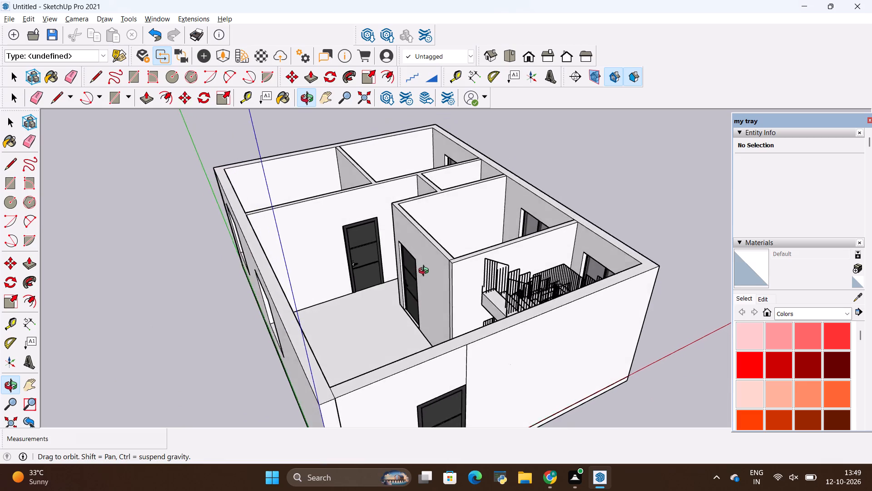
pyautogui.moveTo(426, 272); pyautogui.dragTo(620, 311, button='middle')
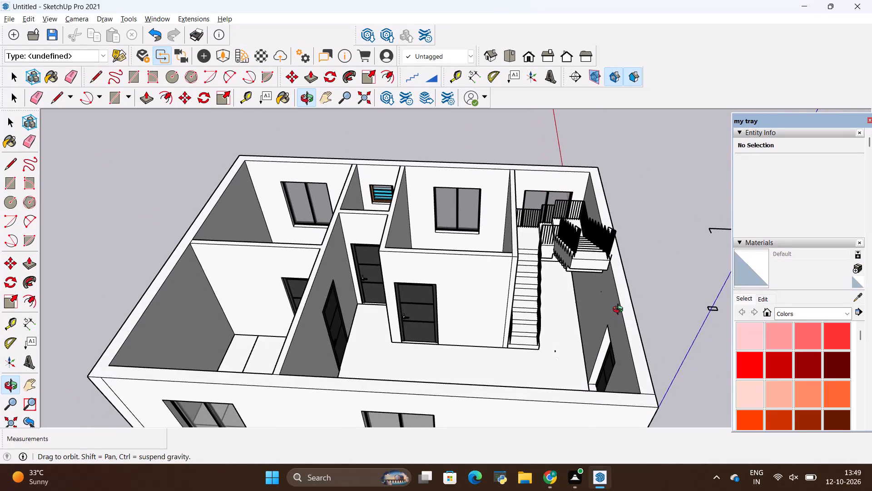
pyautogui.moveTo(620, 311); pyautogui.dragTo(622, 306, button='middle')
pyautogui.scroll(-1, 611, 271)
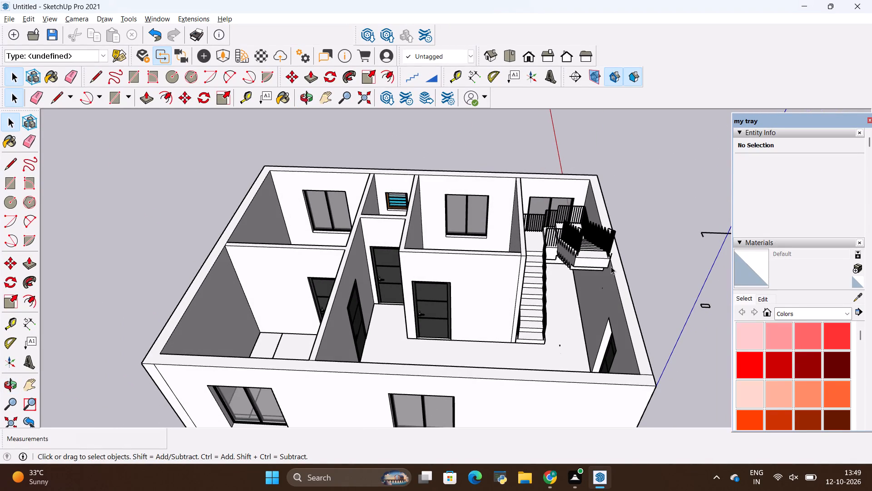
pyautogui.scroll(-5, 611, 266)
pyautogui.press('r')
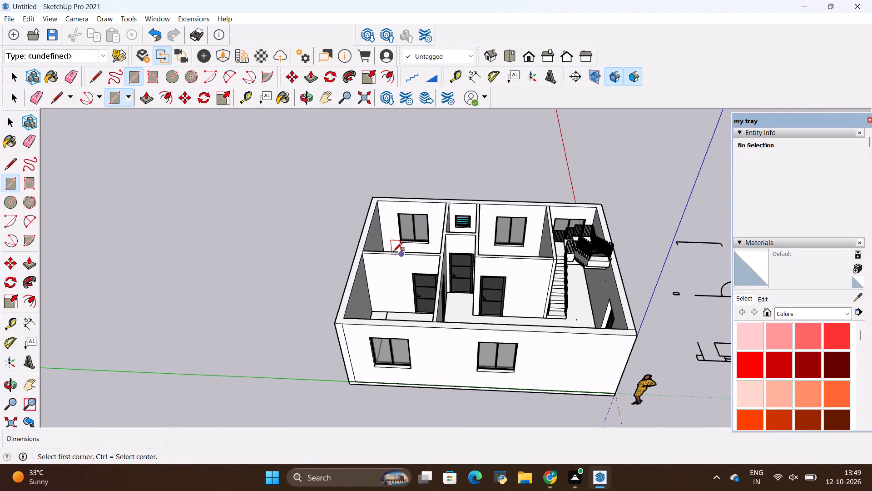
pyautogui.press('space')
pyautogui.click(346, 219)
pyautogui.scroll(4, 539, 298)
pyautogui.scroll(5, 441, 240)
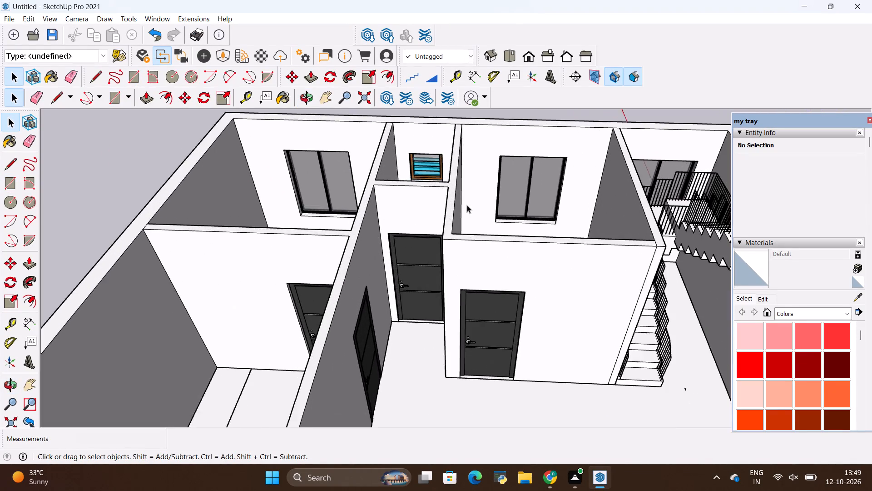
pyautogui.scroll(4, 467, 205)
pyautogui.scroll(-10, 468, 205)
pyautogui.scroll(6, 399, 293)
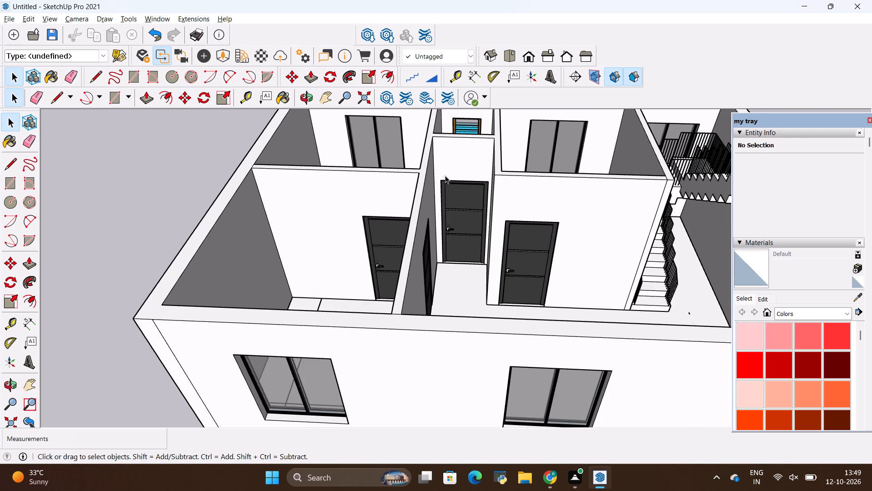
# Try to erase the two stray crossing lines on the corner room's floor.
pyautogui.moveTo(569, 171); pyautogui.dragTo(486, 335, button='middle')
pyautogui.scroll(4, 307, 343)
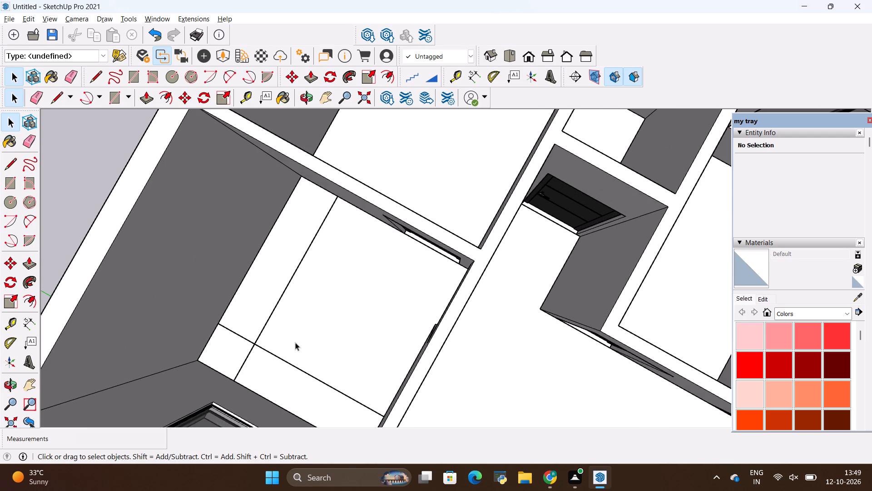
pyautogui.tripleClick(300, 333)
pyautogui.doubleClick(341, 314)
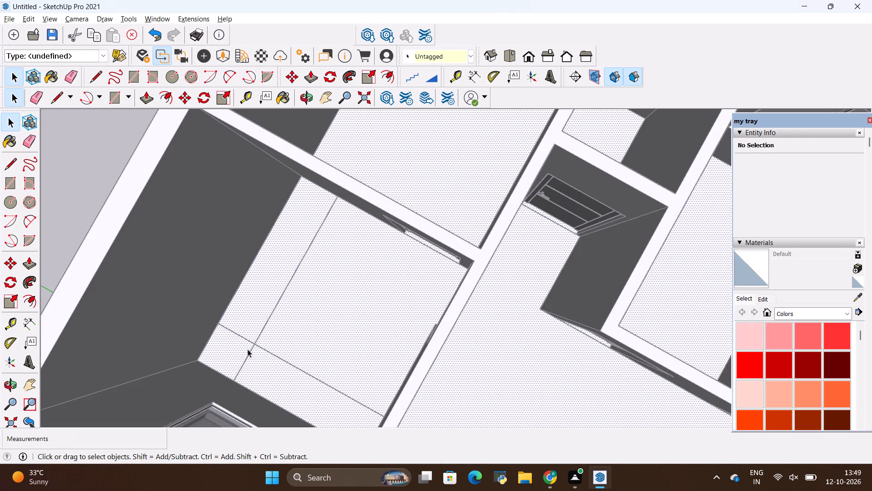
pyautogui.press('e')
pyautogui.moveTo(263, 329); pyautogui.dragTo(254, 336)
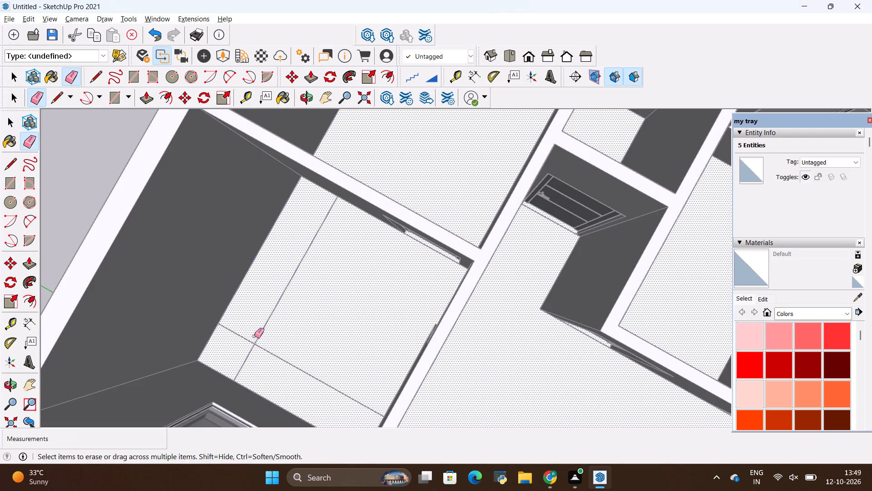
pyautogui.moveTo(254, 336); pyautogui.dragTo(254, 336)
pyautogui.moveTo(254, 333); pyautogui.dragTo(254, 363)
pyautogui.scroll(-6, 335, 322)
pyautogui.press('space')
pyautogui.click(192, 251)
# Inspect the vertical seam above the door on the end wall's outer face.
pyautogui.scroll(-7, 200, 247)
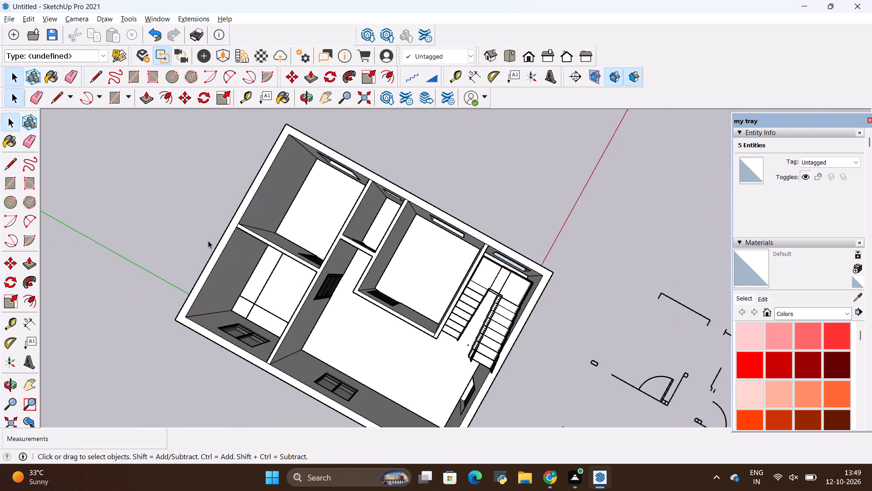
pyautogui.scroll(-7, 208, 240)
pyautogui.moveTo(306, 313); pyautogui.dragTo(164, 161, button='middle')
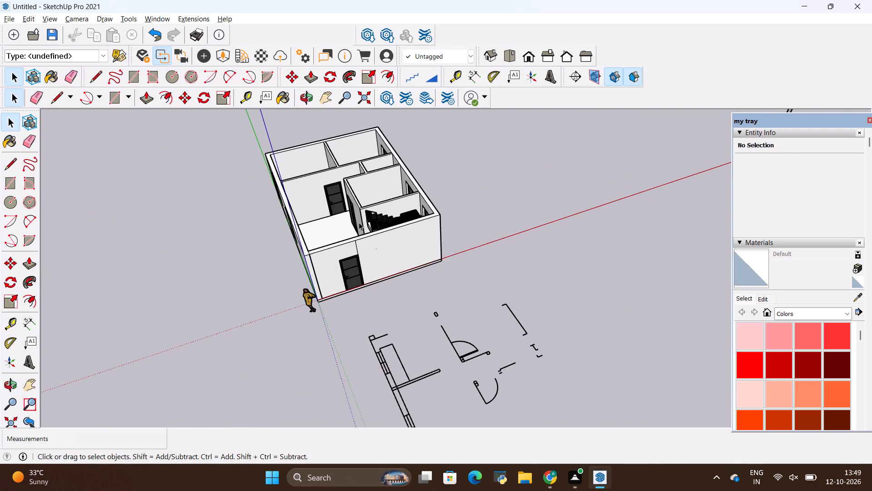
pyautogui.scroll(20, 359, 223)
pyautogui.scroll(12, 359, 223)
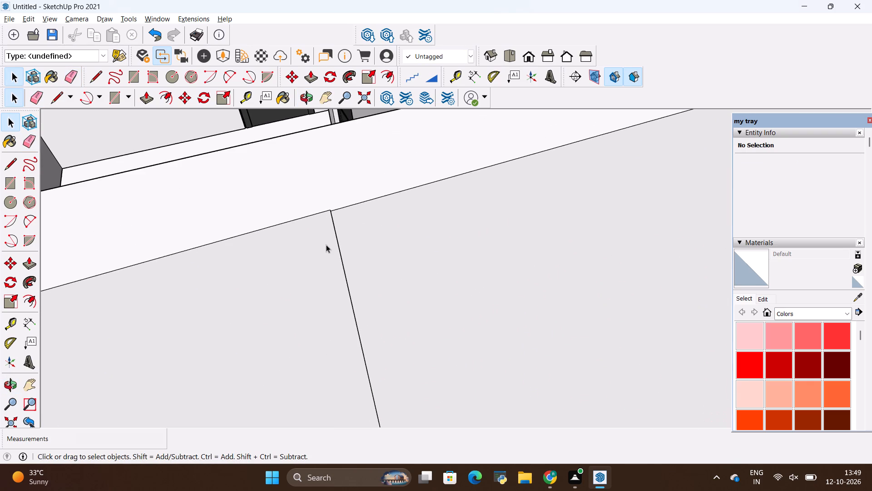
pyautogui.scroll(6, 326, 245)
pyautogui.moveTo(336, 252); pyautogui.dragTo(539, 182, button='middle')
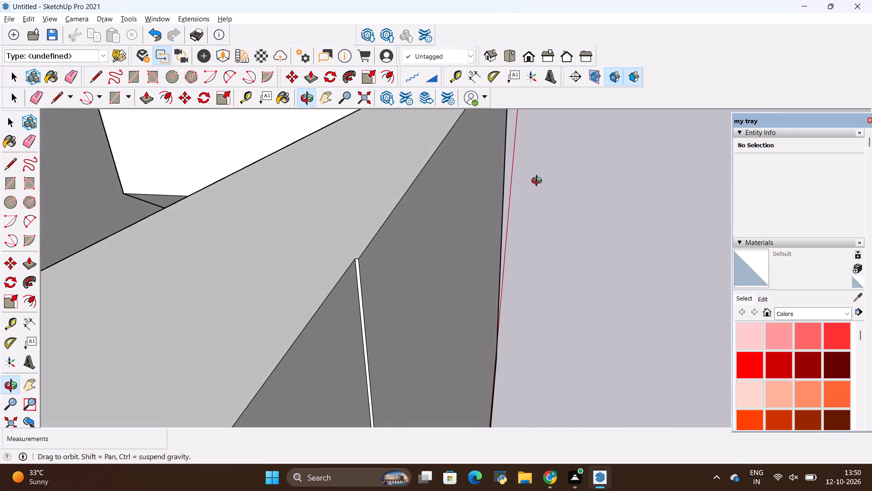
pyautogui.moveTo(539, 182); pyautogui.dragTo(489, 205, button='middle')
pyautogui.scroll(-13, 489, 205)
pyautogui.scroll(-18, 490, 203)
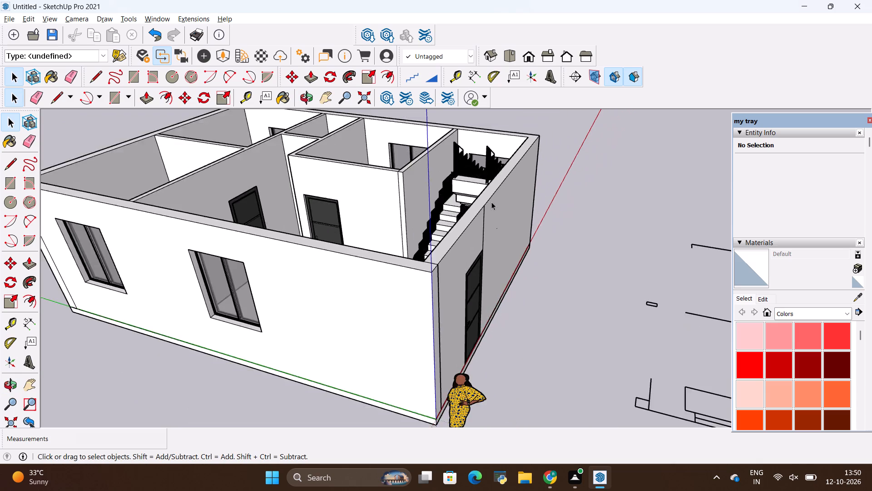
pyautogui.scroll(-3, 491, 202)
pyautogui.scroll(17, 542, 126)
pyautogui.scroll(-13, 429, 244)
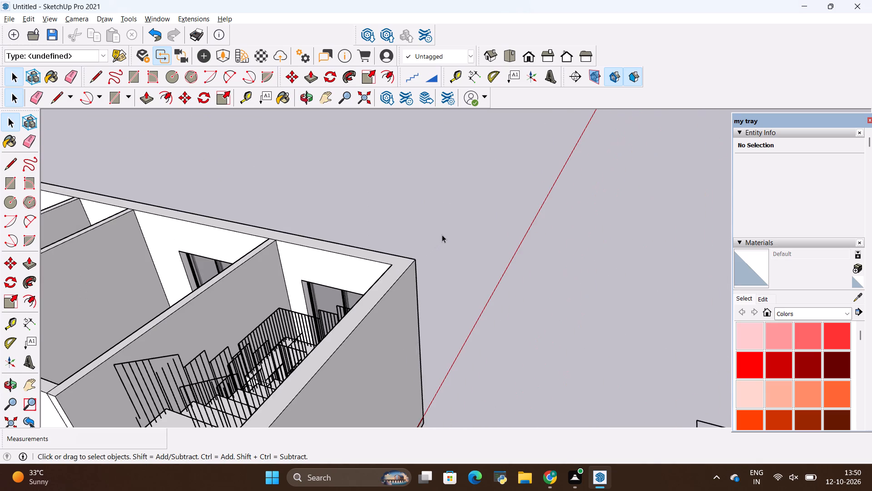
pyautogui.scroll(-7, 455, 230)
pyautogui.scroll(-7, 664, 177)
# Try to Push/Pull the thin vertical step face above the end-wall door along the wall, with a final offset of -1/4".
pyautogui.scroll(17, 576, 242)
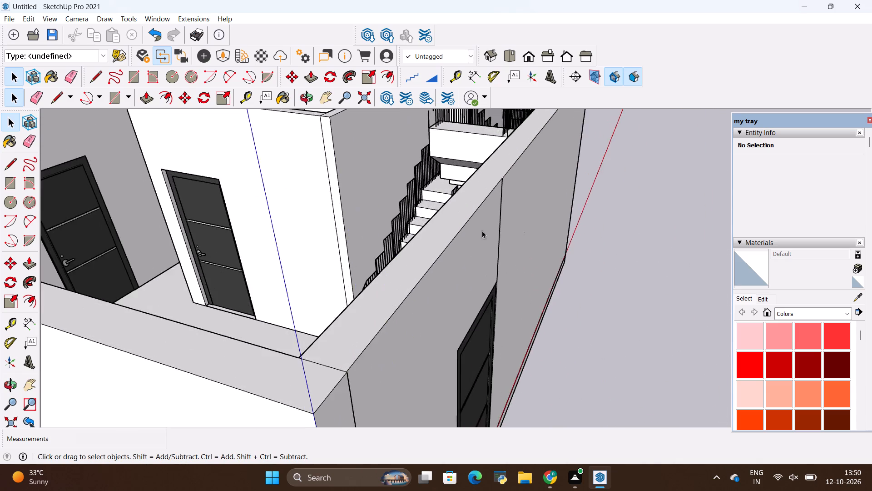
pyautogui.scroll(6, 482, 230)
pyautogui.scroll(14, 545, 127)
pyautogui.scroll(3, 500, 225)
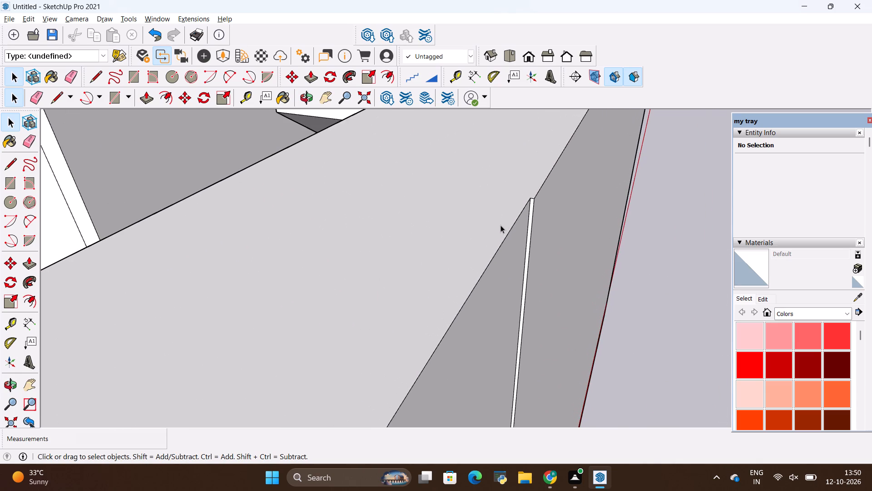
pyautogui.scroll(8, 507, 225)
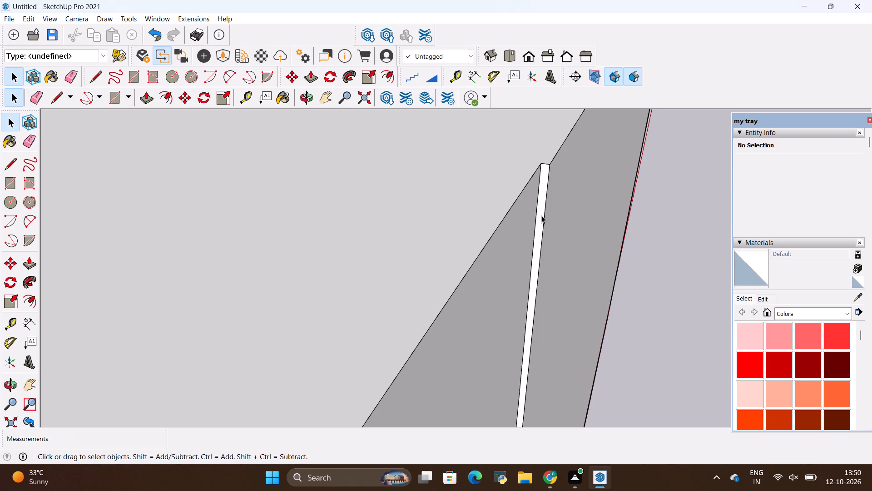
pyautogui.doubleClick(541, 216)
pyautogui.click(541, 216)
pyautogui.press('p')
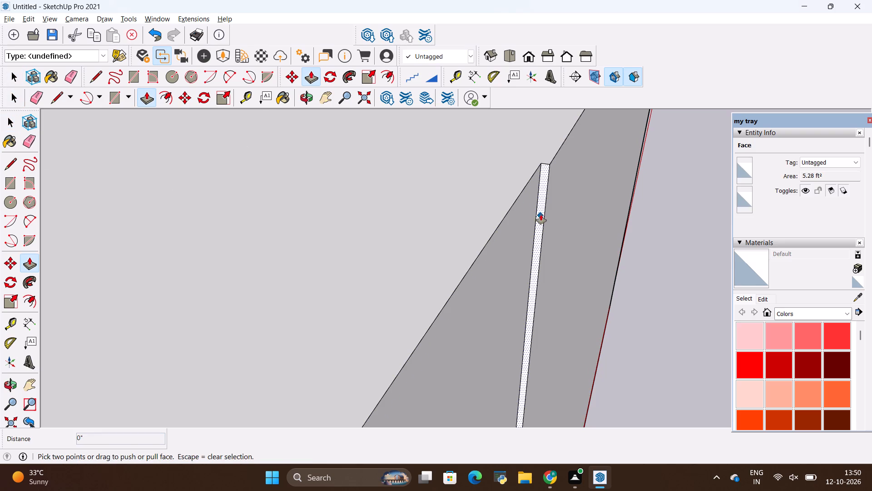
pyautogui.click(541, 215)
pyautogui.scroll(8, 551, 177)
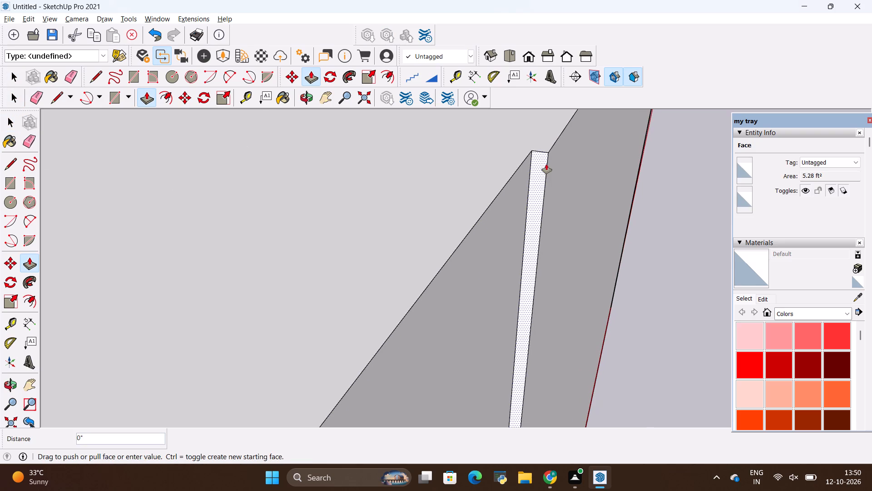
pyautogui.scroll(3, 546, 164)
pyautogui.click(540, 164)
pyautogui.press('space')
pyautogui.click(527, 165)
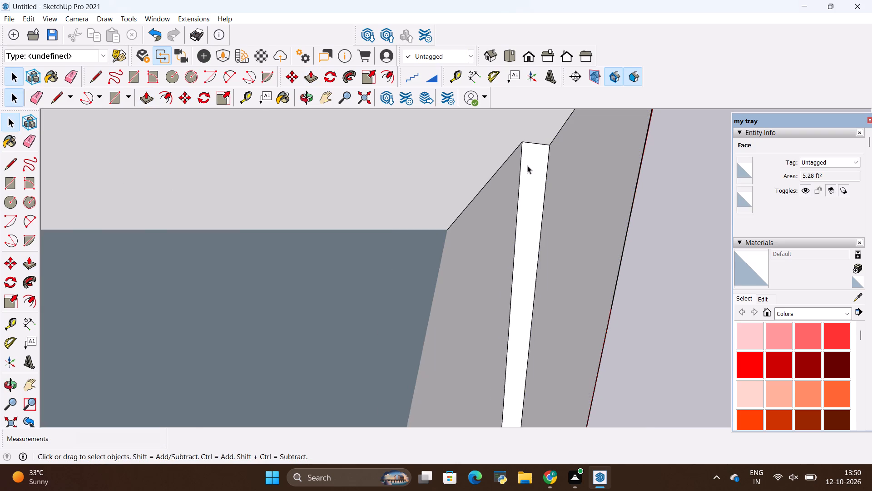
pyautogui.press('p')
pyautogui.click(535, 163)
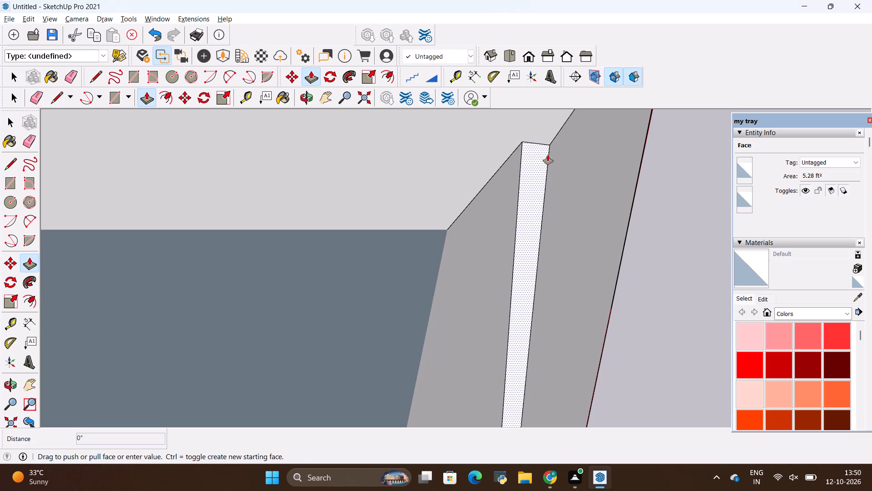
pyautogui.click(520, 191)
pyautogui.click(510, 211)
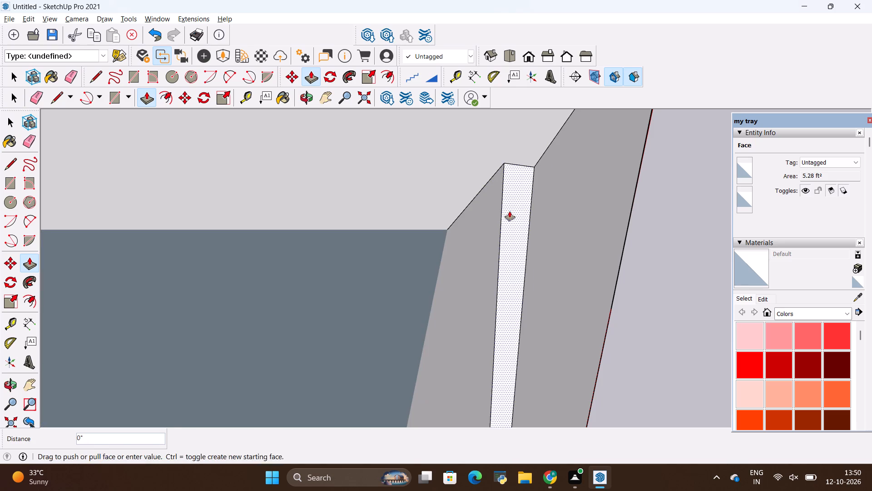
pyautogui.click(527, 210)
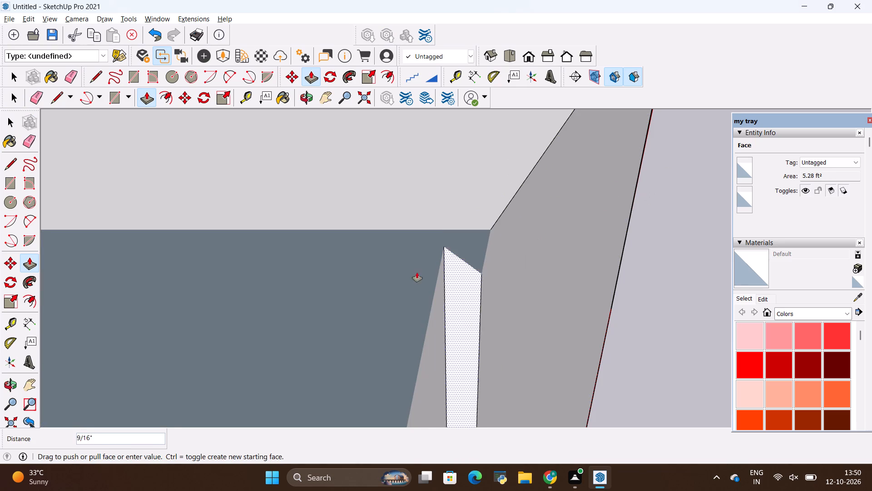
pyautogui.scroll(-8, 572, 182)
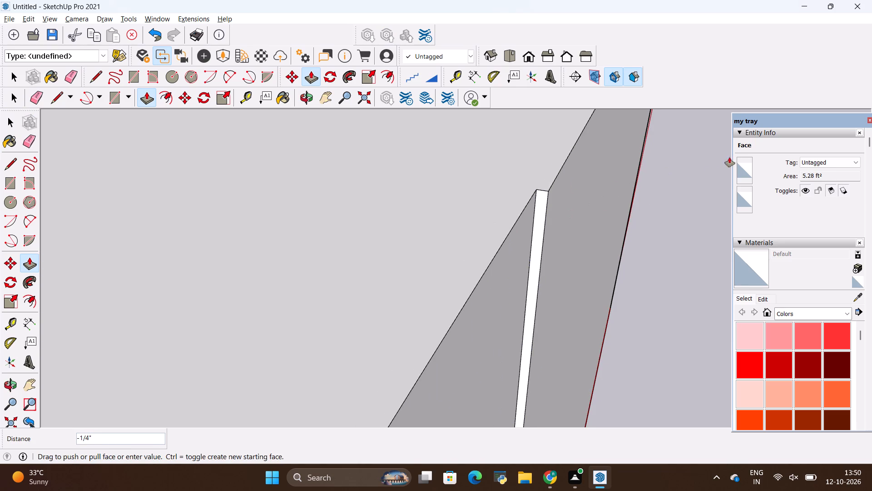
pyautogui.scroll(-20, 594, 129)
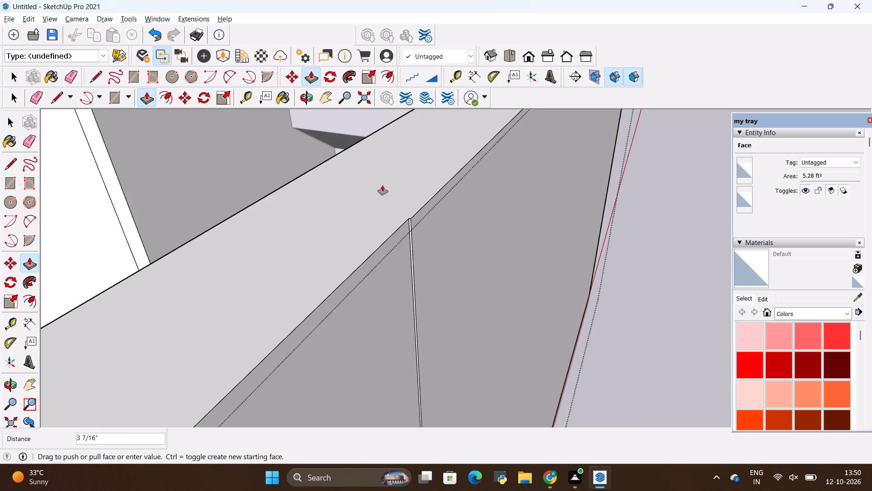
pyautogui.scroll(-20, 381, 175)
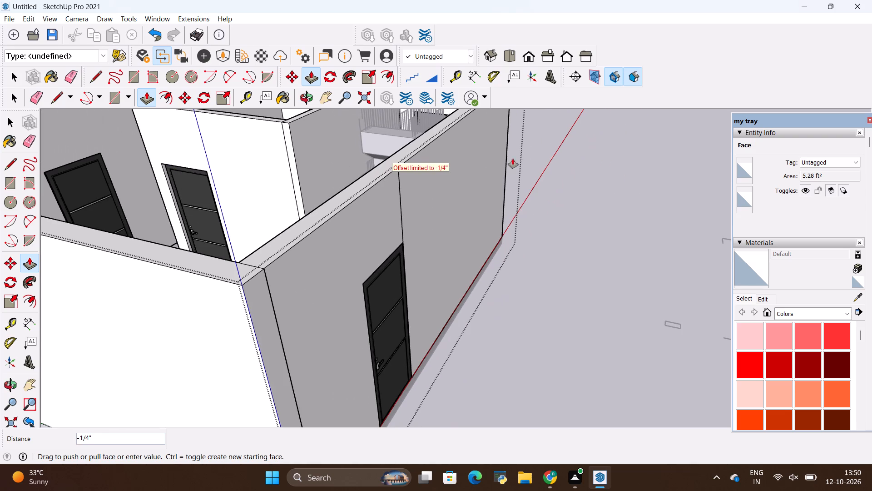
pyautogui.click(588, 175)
# Examine the thin vertical step face beside the end-wall door at the door head and at floor level.
pyautogui.scroll(9, 409, 188)
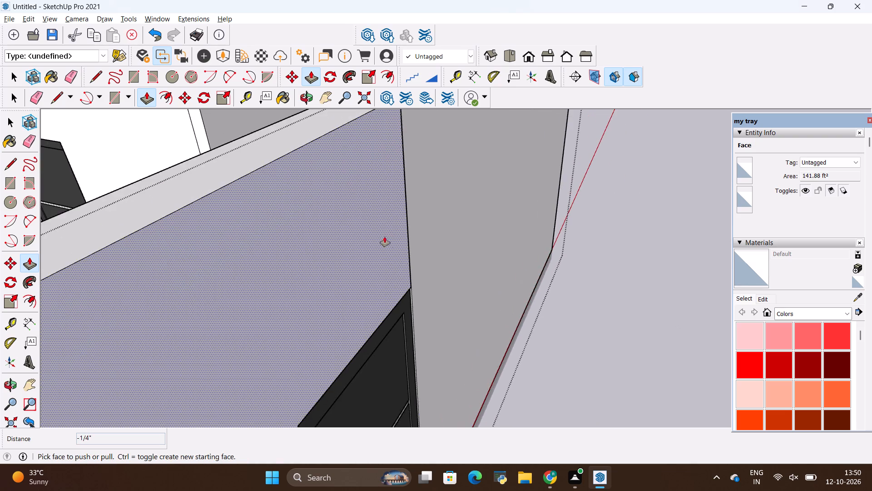
pyautogui.scroll(20, 393, 272)
pyautogui.scroll(17, 393, 272)
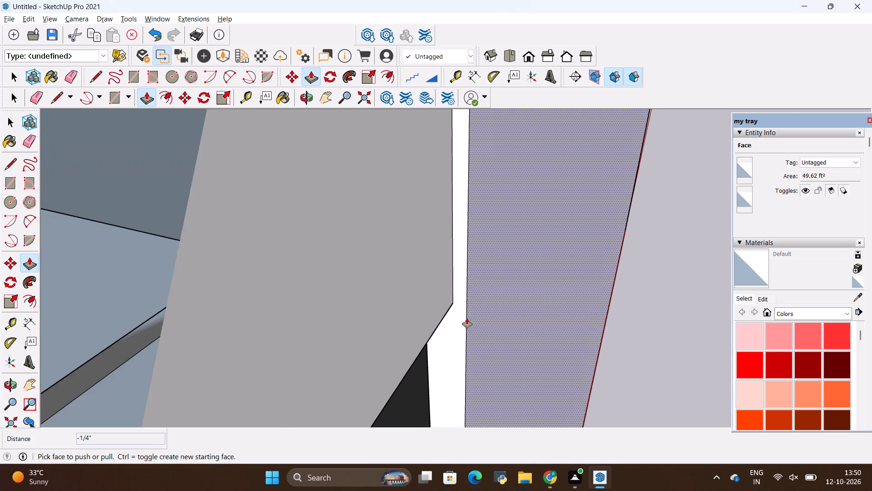
pyautogui.scroll(10, 467, 318)
pyautogui.scroll(-6, 456, 274)
pyautogui.moveTo(448, 325); pyautogui.dragTo(426, 163, button='middle')
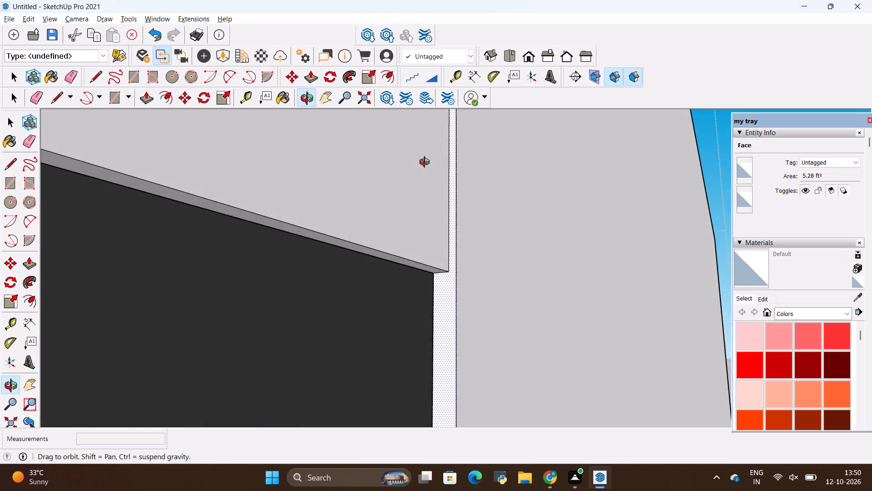
pyautogui.moveTo(426, 163); pyautogui.dragTo(492, 171, button='middle')
pyautogui.scroll(-13, 487, 183)
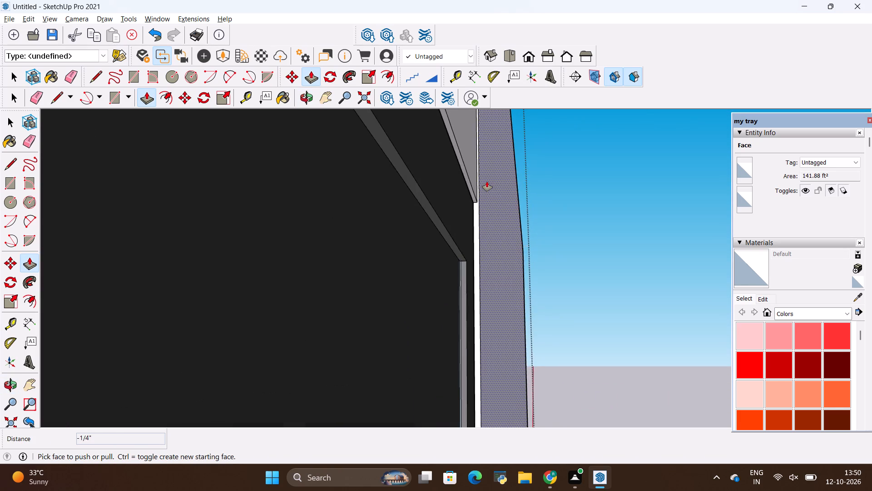
pyautogui.scroll(-7, 487, 181)
pyautogui.scroll(-7, 555, 315)
pyautogui.scroll(-14, 518, 276)
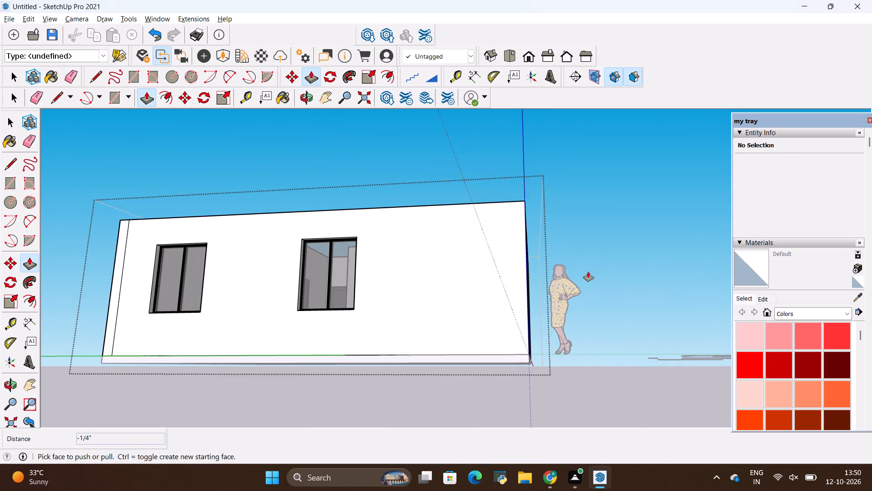
pyautogui.moveTo(625, 277); pyautogui.dragTo(524, 320, button='middle')
pyautogui.scroll(17, 524, 370)
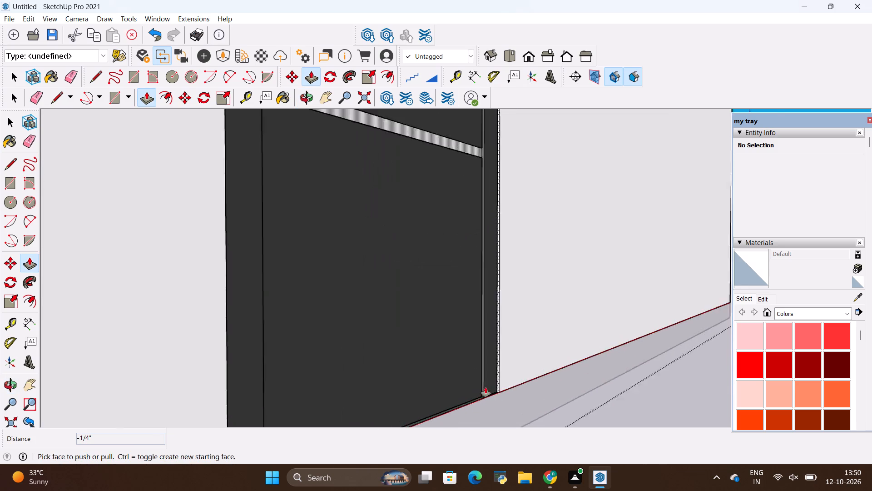
pyautogui.scroll(20, 486, 387)
pyautogui.scroll(20, 486, 387)
pyautogui.scroll(3, 486, 387)
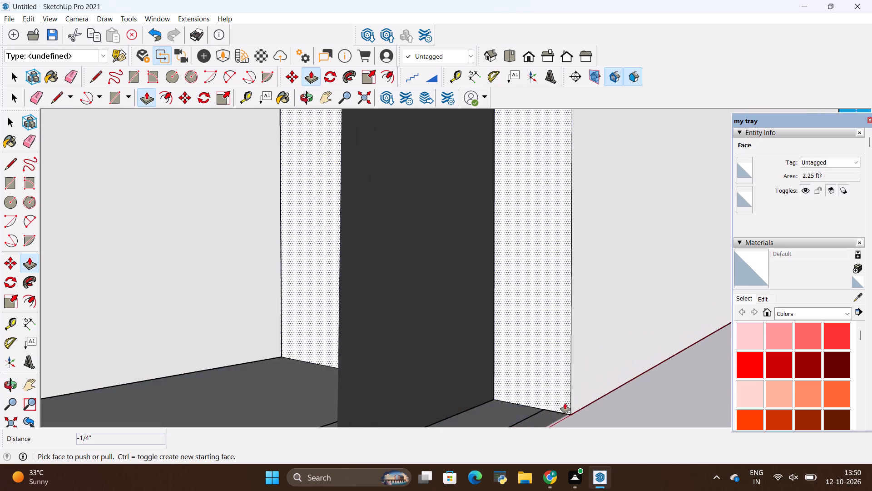
pyautogui.scroll(4, 565, 403)
pyautogui.scroll(-11, 561, 396)
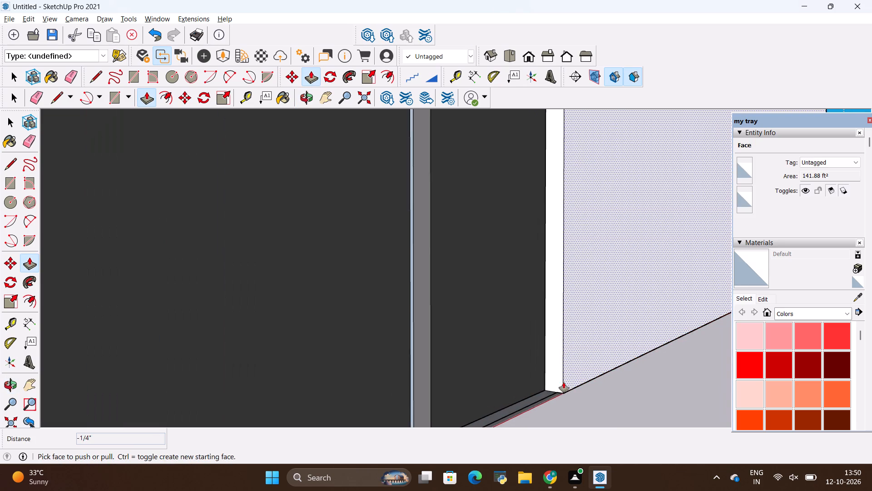
pyautogui.scroll(-20, 564, 382)
pyautogui.scroll(-9, 564, 382)
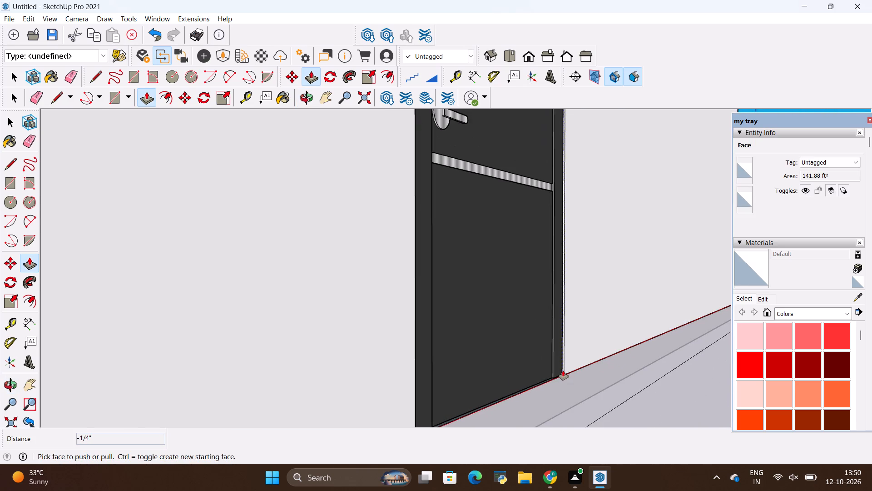
pyautogui.scroll(-12, 563, 371)
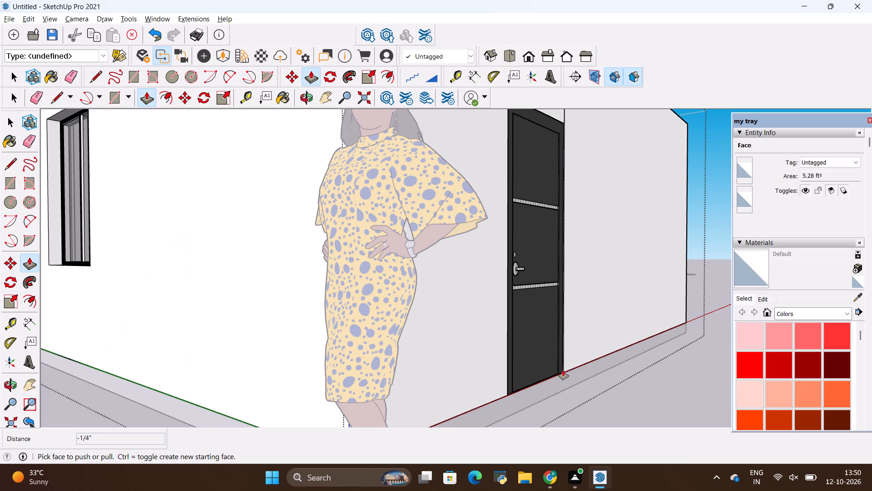
pyautogui.scroll(11, 514, 169)
# Draw a short line across the thin vertical step face at the end-wall door's upper corner, splitting it at door-head height.
pyautogui.scroll(-5, 561, 201)
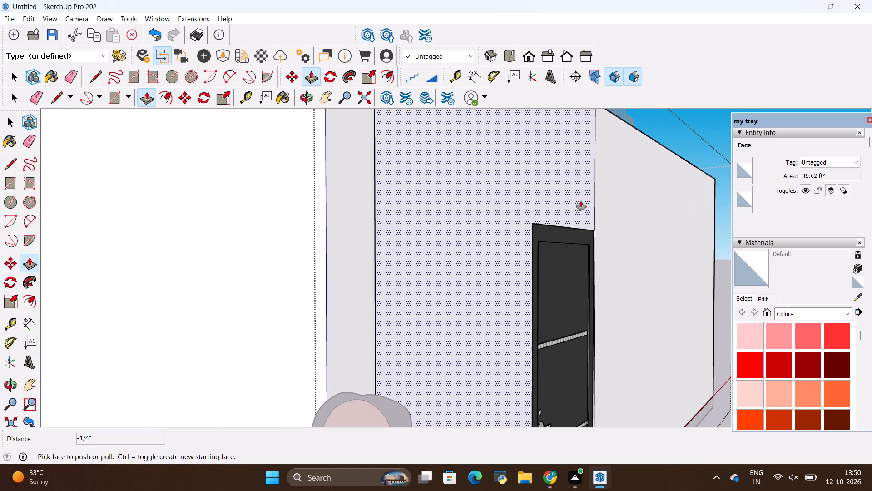
pyautogui.scroll(9, 609, 211)
pyautogui.scroll(20, 584, 220)
pyautogui.scroll(1, 584, 220)
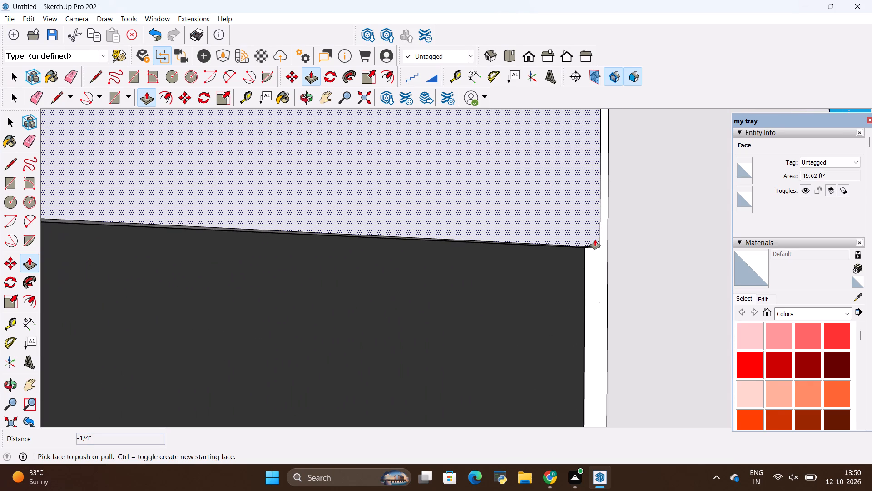
pyautogui.scroll(4, 598, 240)
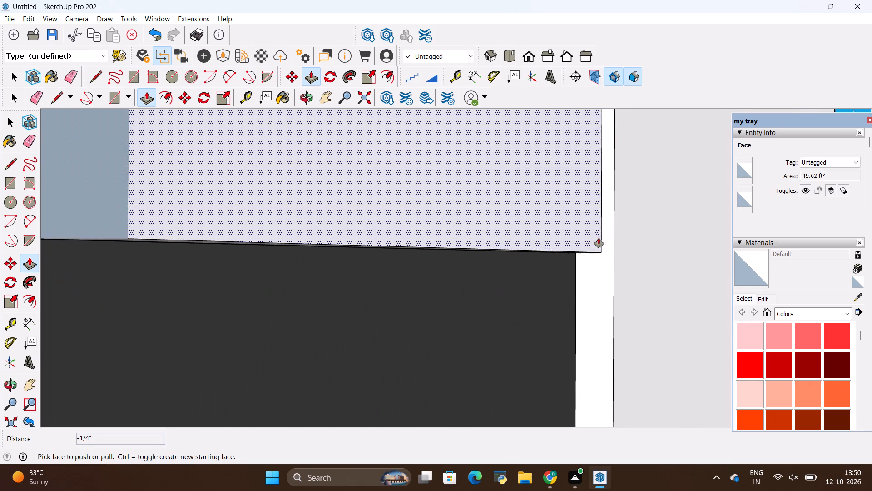
pyautogui.scroll(7, 599, 238)
pyautogui.press('l')
pyautogui.click(603, 262)
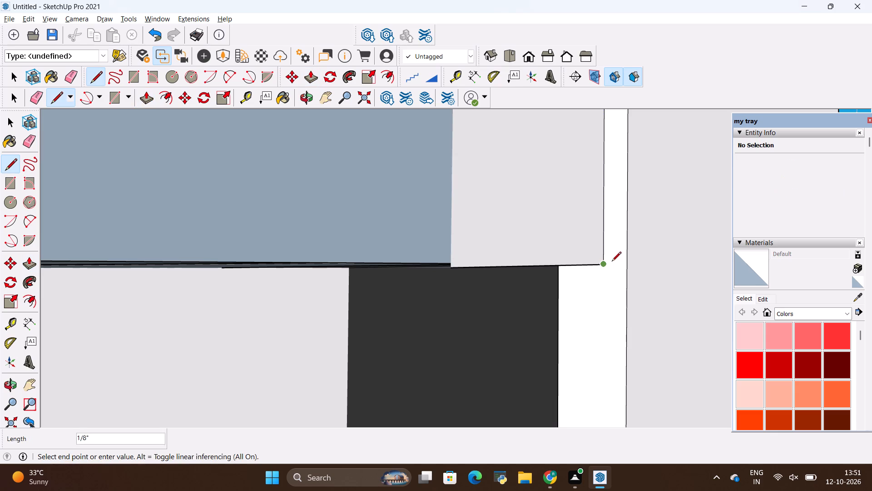
pyautogui.click(628, 264)
pyautogui.press('space')
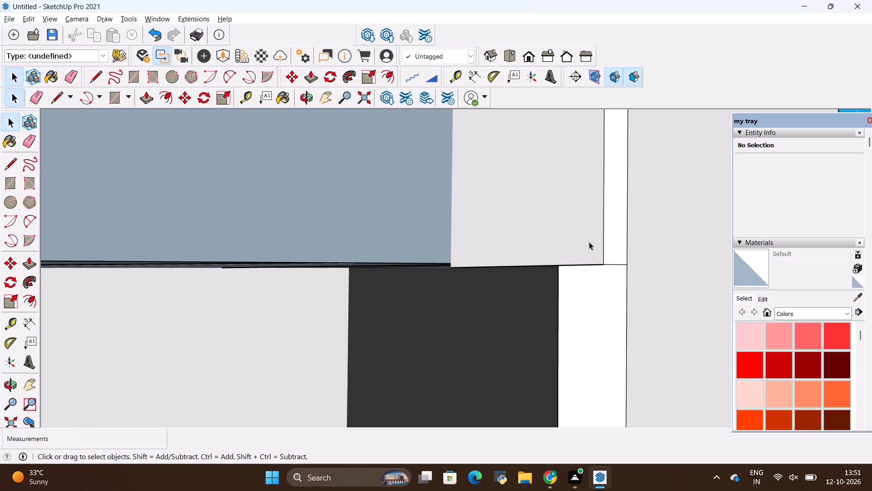
# Push/Pull the thin step face above the door head along the end wall to its far corner, about 14' 2 1/4".
pyautogui.press('p')
pyautogui.click(616, 237)
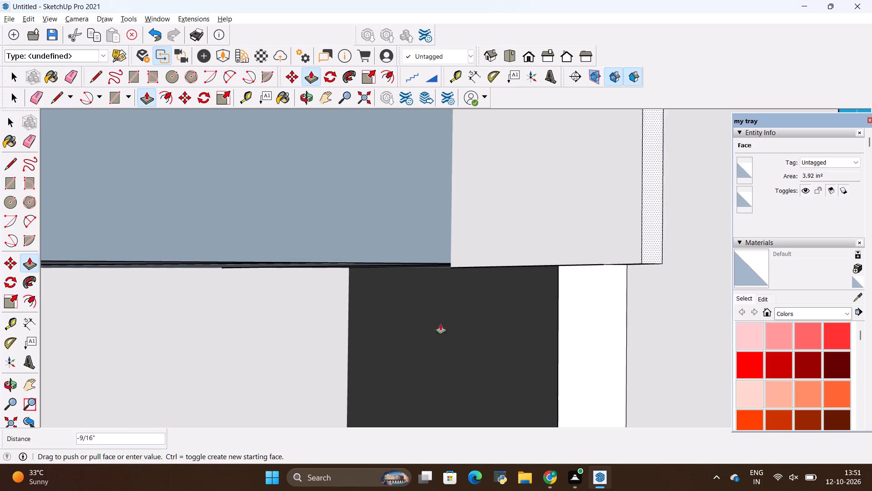
pyautogui.scroll(-20, 214, 353)
pyautogui.scroll(-3, 214, 353)
pyautogui.scroll(-11, 312, 300)
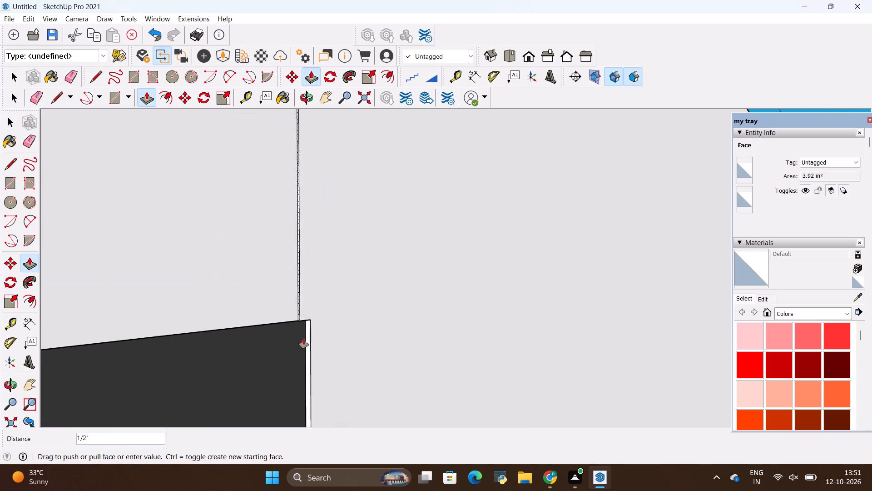
pyautogui.scroll(-16, 303, 339)
pyautogui.scroll(-5, 309, 330)
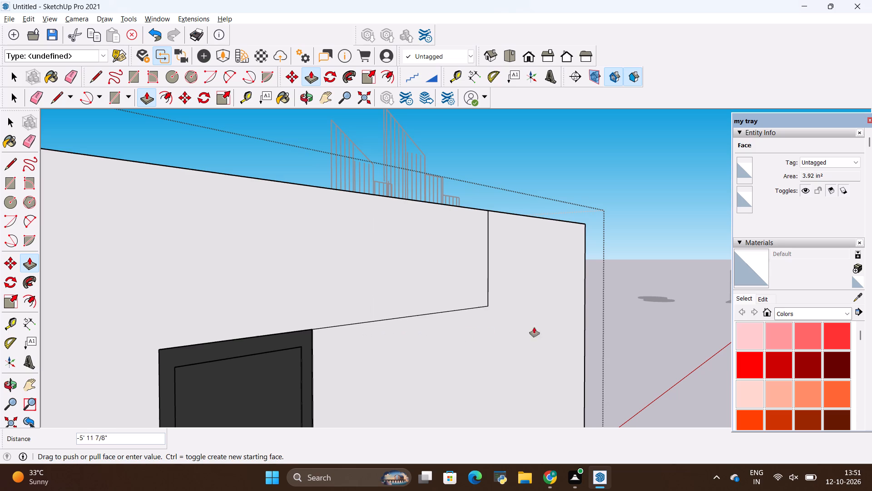
pyautogui.click(600, 309)
# Push/Pull the thin horizontal ledge at door-head height down the end wall to its base, a distance of 7'.
pyautogui.scroll(4, 570, 262)
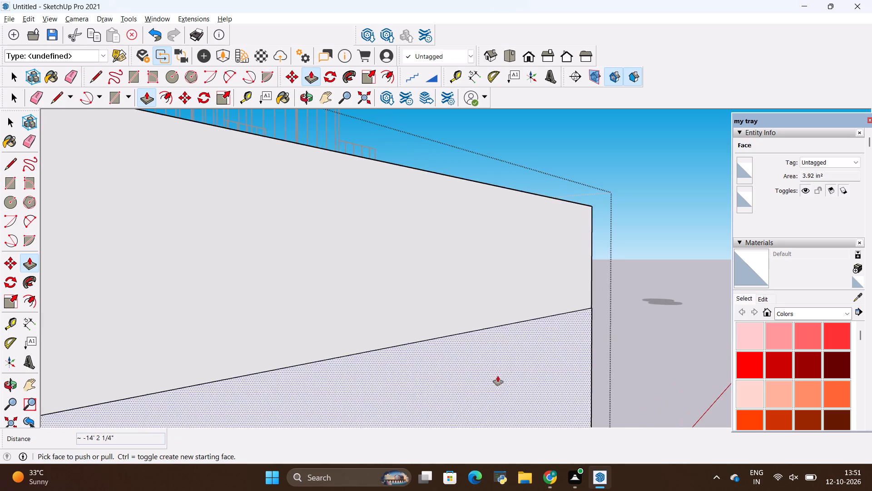
pyautogui.scroll(13, 595, 294)
pyautogui.scroll(-14, 589, 294)
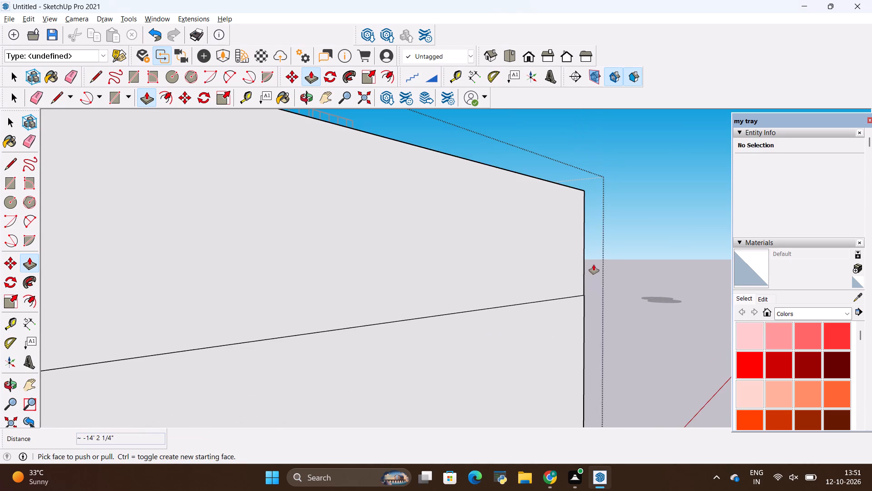
pyautogui.moveTo(251, 316); pyautogui.dragTo(325, 365, button='middle')
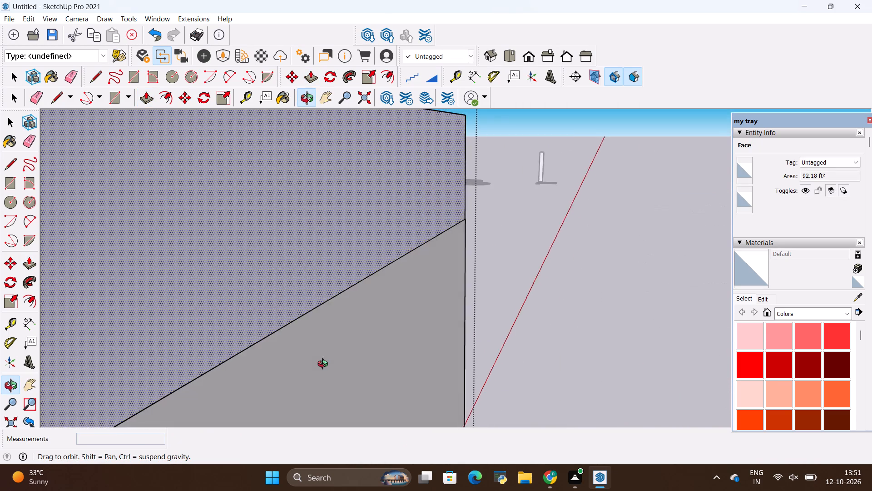
pyautogui.moveTo(325, 365); pyautogui.dragTo(309, 388, button='middle')
pyautogui.scroll(19, 337, 266)
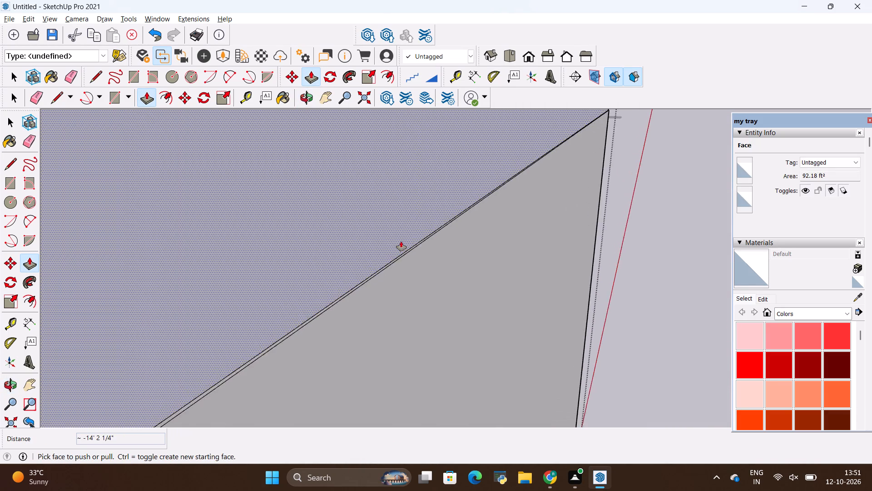
pyautogui.scroll(20, 401, 241)
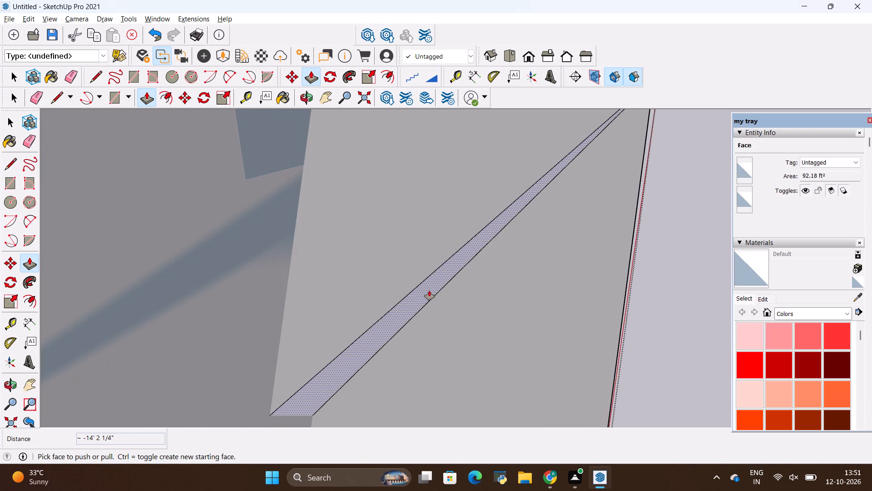
pyautogui.click(426, 288)
pyautogui.scroll(-7, 460, 356)
pyautogui.scroll(-14, 425, 267)
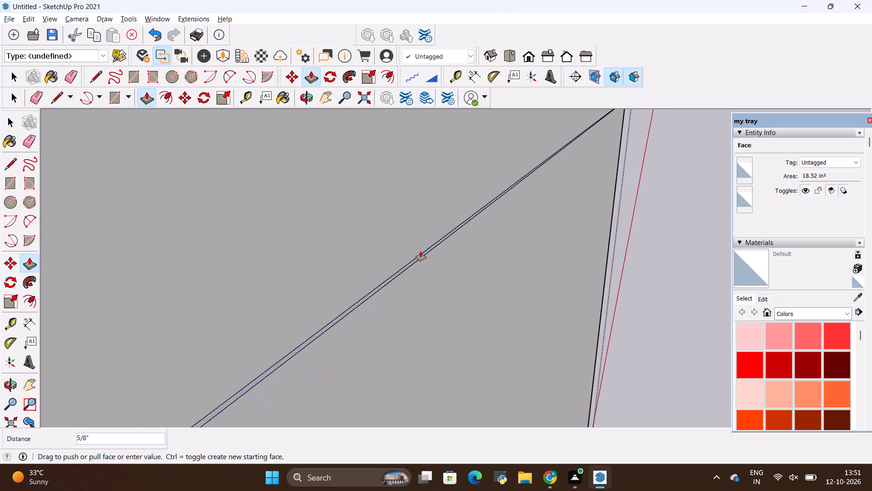
pyautogui.scroll(-20, 421, 251)
pyautogui.scroll(-2, 421, 251)
pyautogui.scroll(-7, 522, 229)
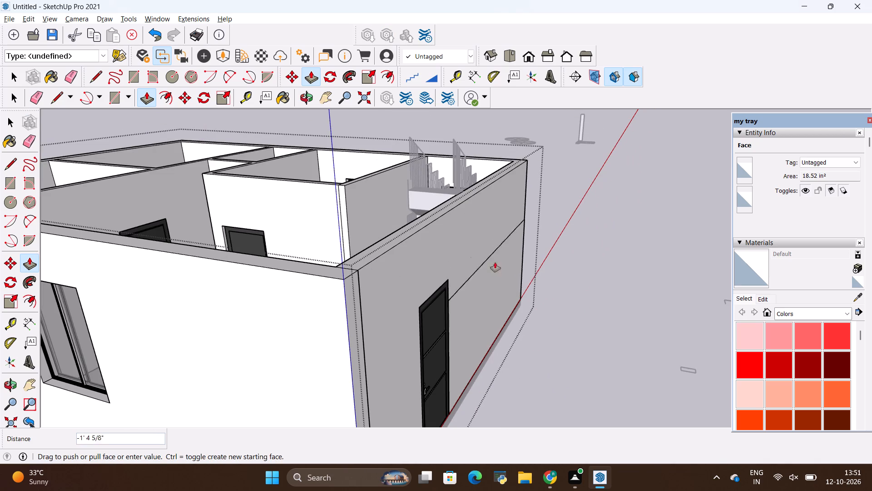
pyautogui.click(481, 371)
# Erase the leftover thin face and its outer edge along the base of the end wall beside the door.
pyautogui.scroll(8, 445, 419)
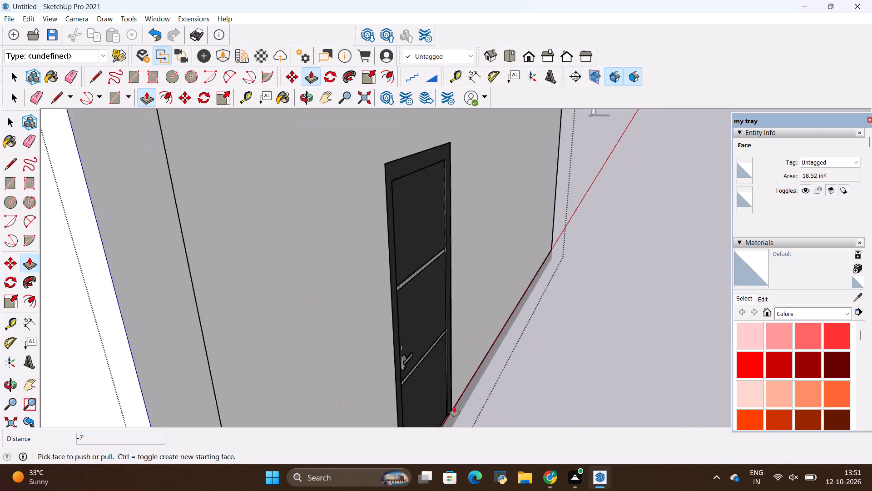
pyautogui.scroll(20, 454, 407)
pyautogui.scroll(20, 454, 407)
pyautogui.scroll(5, 454, 407)
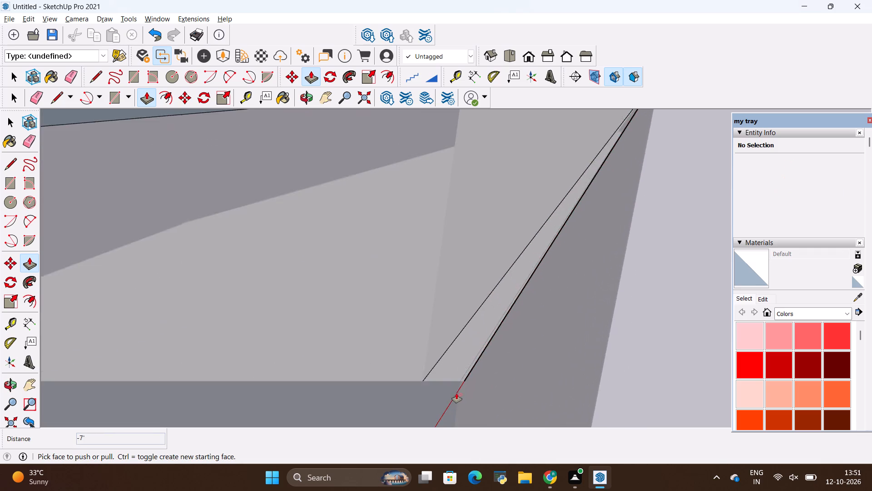
pyautogui.scroll(7, 456, 393)
pyautogui.scroll(-10, 461, 384)
pyautogui.scroll(5, 527, 357)
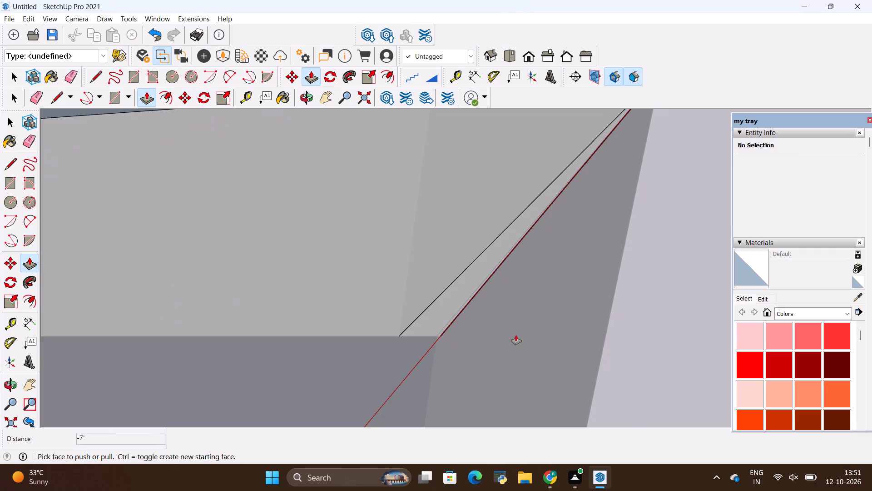
pyautogui.scroll(2, 495, 326)
pyautogui.scroll(2, 523, 172)
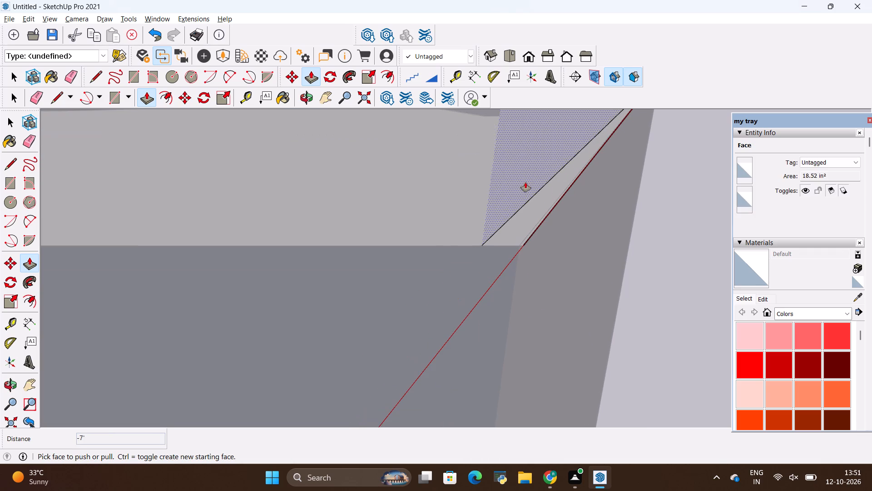
pyautogui.scroll(-4, 533, 339)
pyautogui.scroll(1, 540, 235)
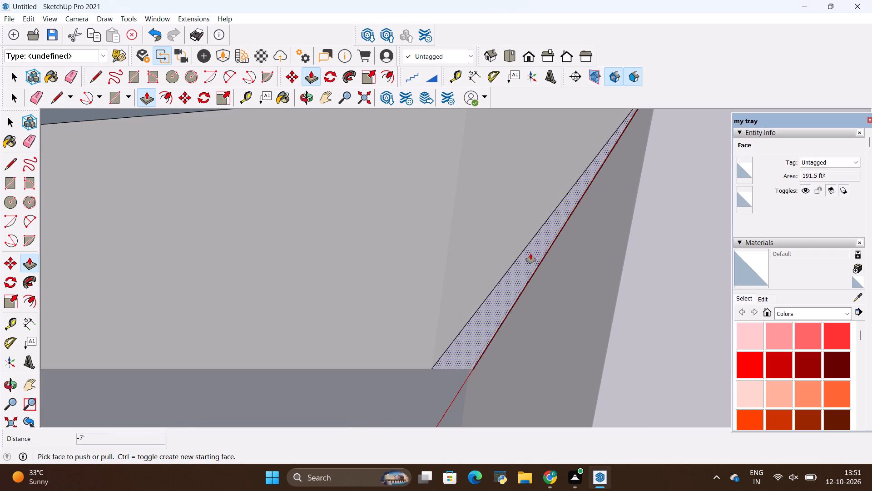
pyautogui.press('space')
pyautogui.rightClick(530, 254)
pyautogui.click(550, 276)
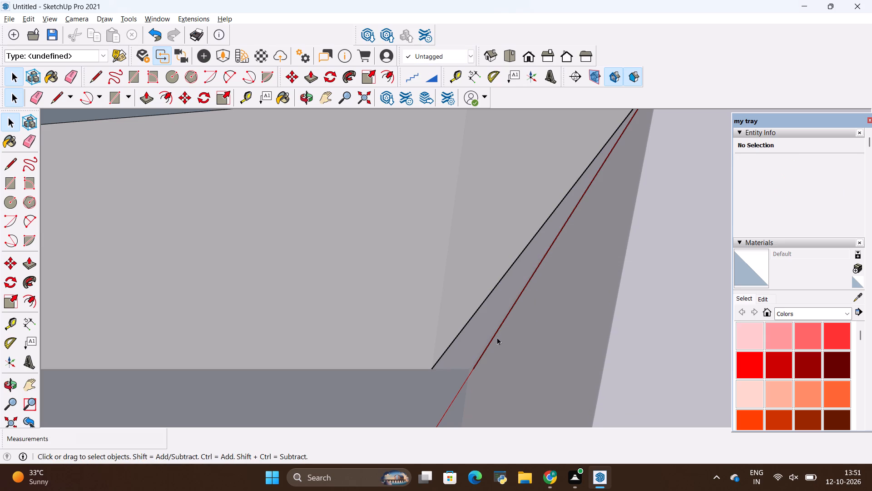
pyautogui.press('e')
pyautogui.moveTo(483, 330); pyautogui.dragTo(498, 336)
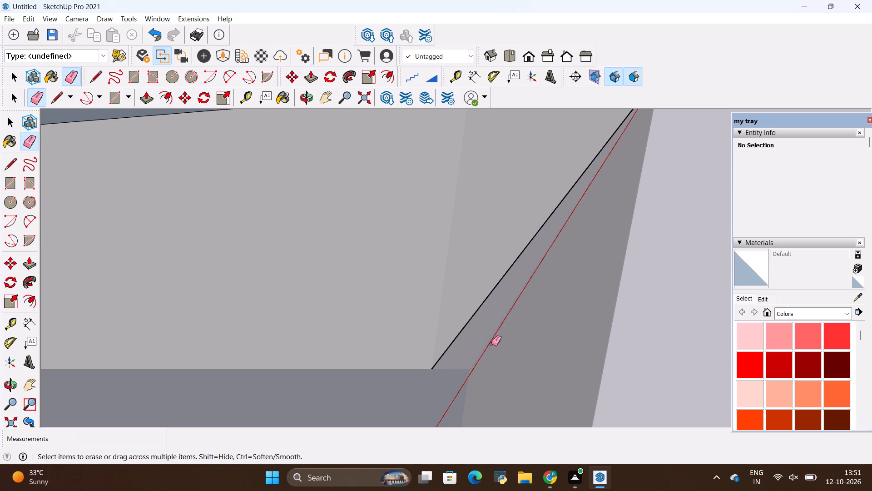
pyautogui.press('space')
# Close the walls group for editing and view the end wall around its door.
pyautogui.scroll(-20, 485, 347)
pyautogui.scroll(-1, 485, 347)
pyautogui.scroll(-10, 641, 358)
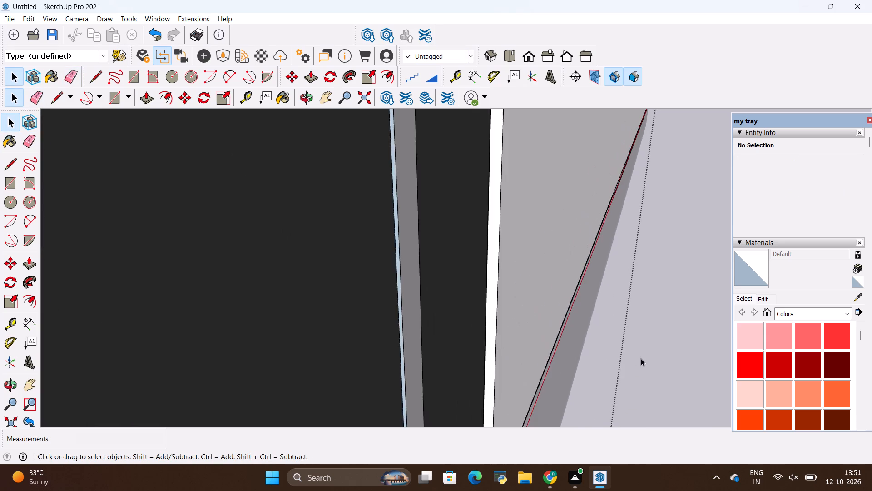
pyautogui.scroll(-3, 641, 358)
pyautogui.scroll(-20, 586, 344)
pyautogui.scroll(-19, 586, 344)
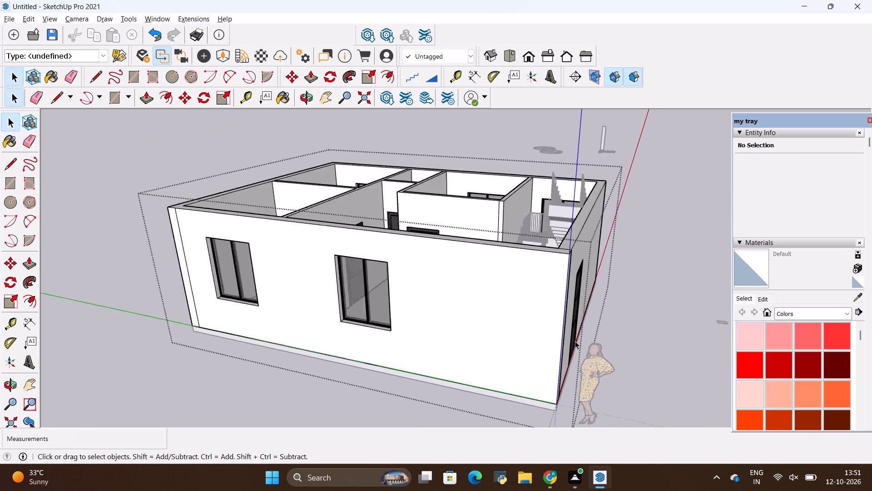
pyautogui.scroll(-2, 575, 341)
pyautogui.press('space')
pyautogui.click(646, 306)
pyautogui.scroll(10, 566, 266)
pyautogui.moveTo(601, 305); pyautogui.dragTo(598, 305, button='middle')
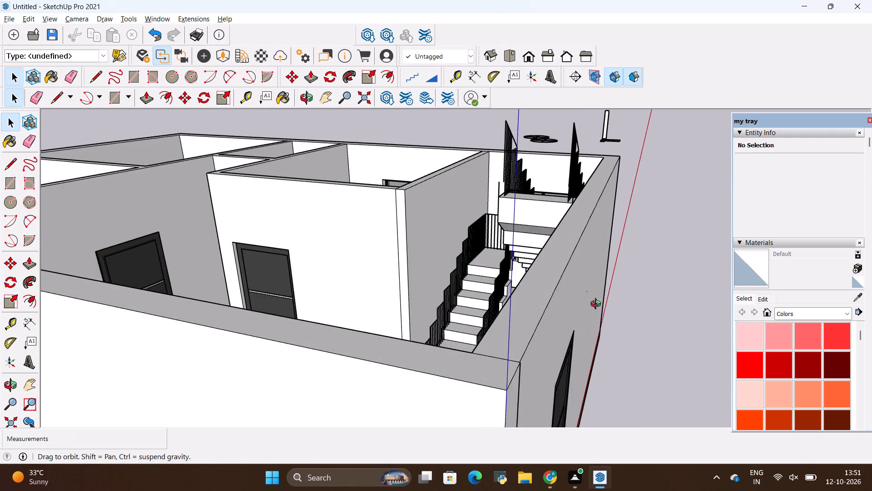
# Open the walls group for editing at the outer corner of the end wall with the entrance door.
pyautogui.moveTo(598, 305); pyautogui.dragTo(530, 352, button='middle')
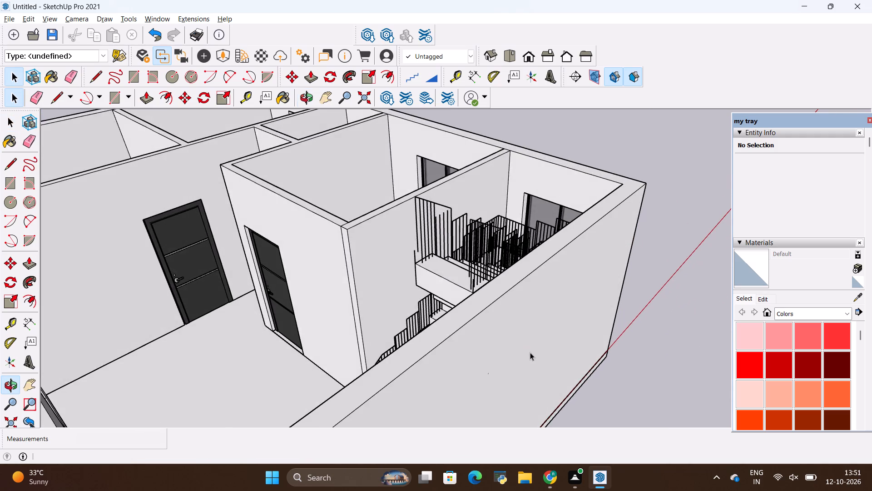
pyautogui.scroll(-12, 534, 342)
pyautogui.moveTo(536, 353); pyautogui.dragTo(474, 257, button='middle')
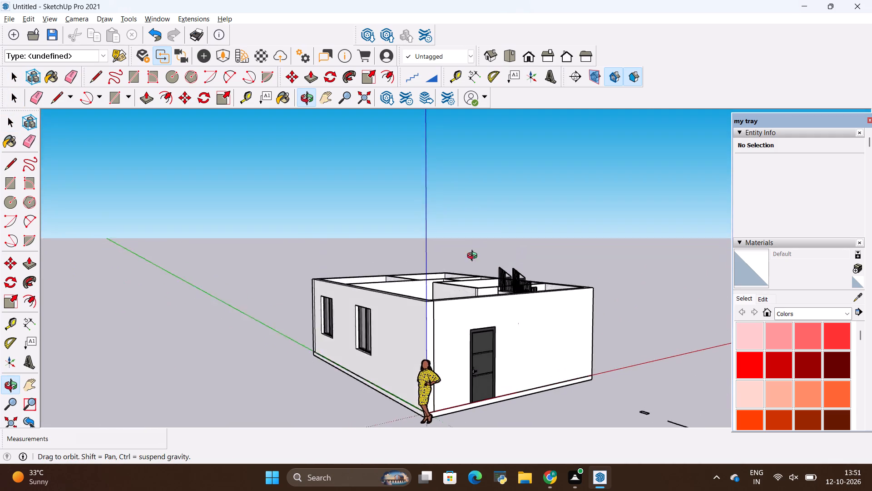
pyautogui.moveTo(474, 257); pyautogui.dragTo(314, 316, button='middle')
pyautogui.scroll(12, 348, 343)
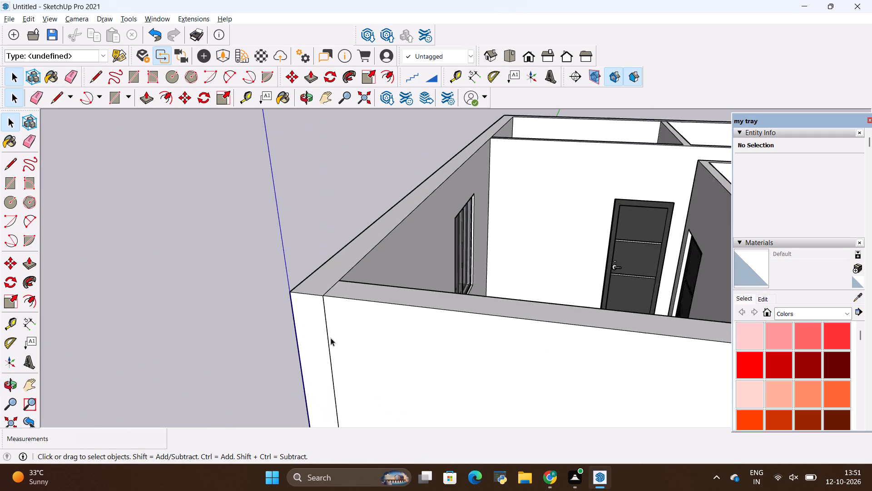
pyautogui.scroll(9, 331, 338)
pyautogui.doubleClick(337, 313)
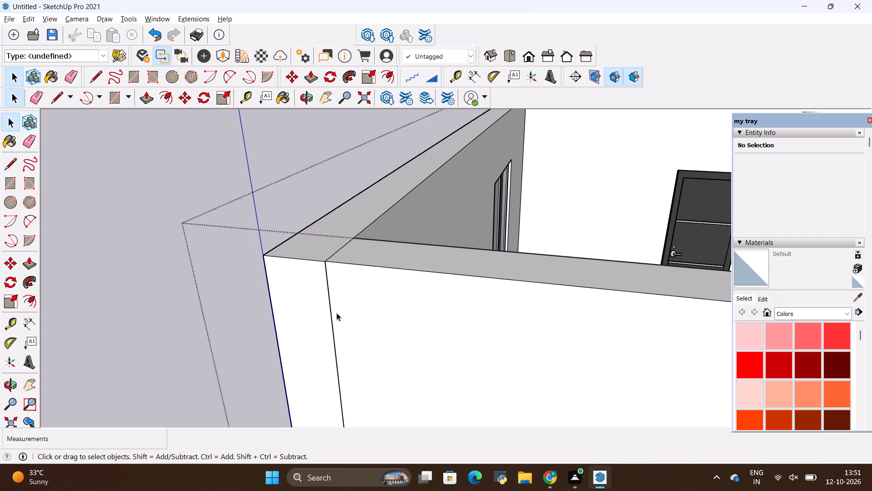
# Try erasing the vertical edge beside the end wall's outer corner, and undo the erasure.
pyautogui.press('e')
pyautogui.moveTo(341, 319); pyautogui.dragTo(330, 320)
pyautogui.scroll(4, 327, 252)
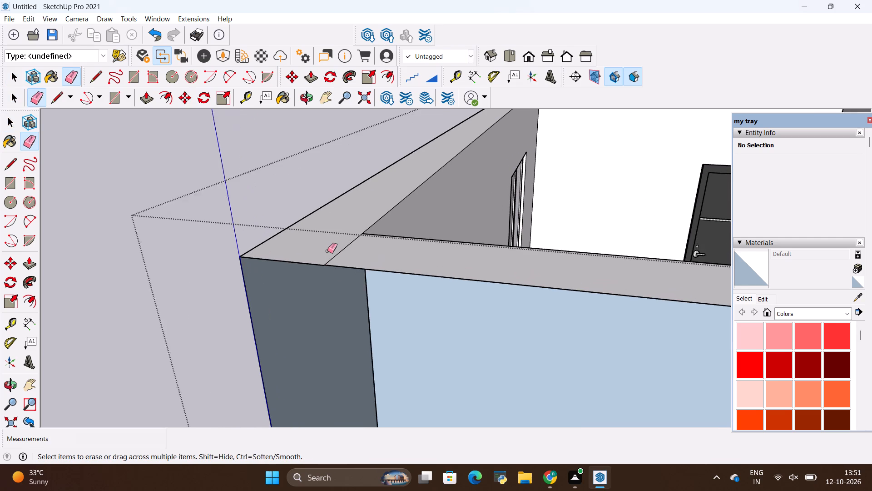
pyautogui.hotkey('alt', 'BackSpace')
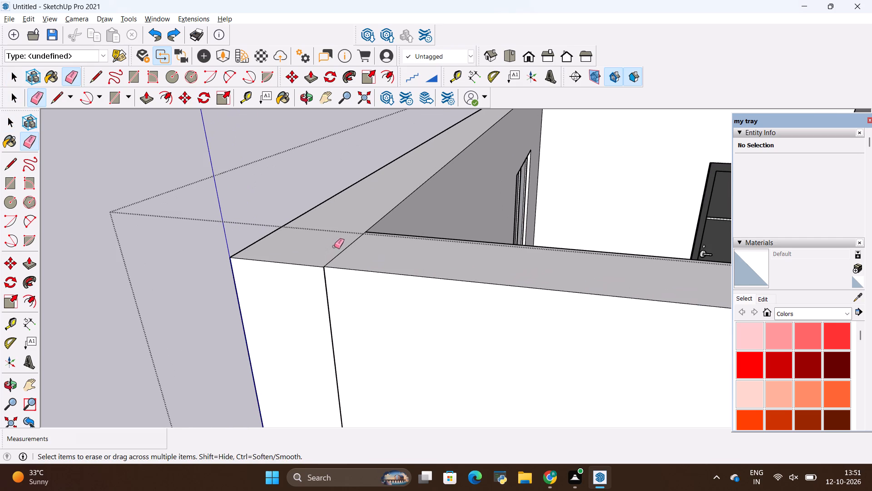
# Erase the short diagonal edge across the wall top at the end wall's outer corner and close the walls group.
pyautogui.moveTo(329, 238); pyautogui.dragTo(357, 248)
pyautogui.scroll(-2, 311, 254)
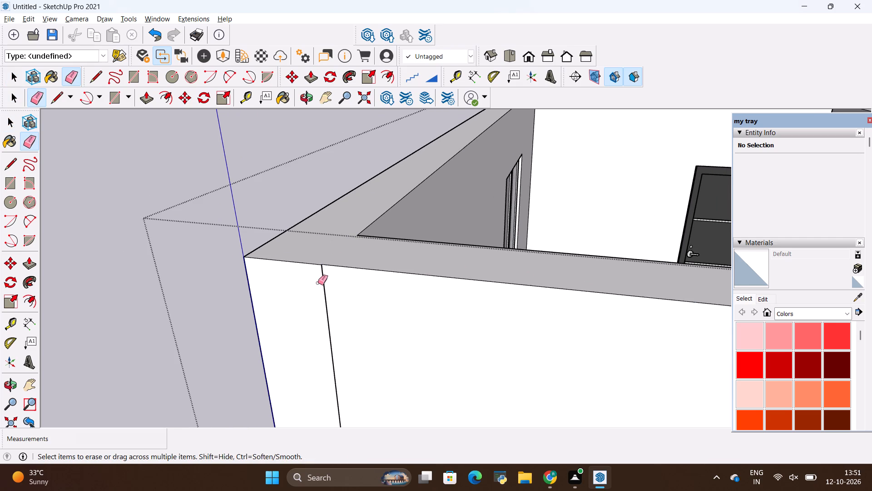
pyautogui.scroll(20, 319, 282)
pyautogui.scroll(15, 319, 282)
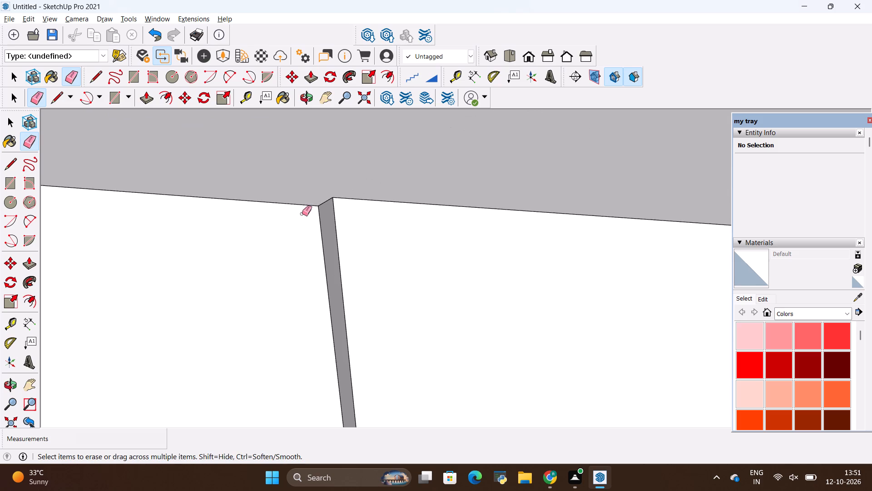
pyautogui.scroll(7, 302, 214)
pyautogui.scroll(-20, 298, 216)
pyautogui.scroll(-20, 298, 216)
pyautogui.scroll(-3, 298, 216)
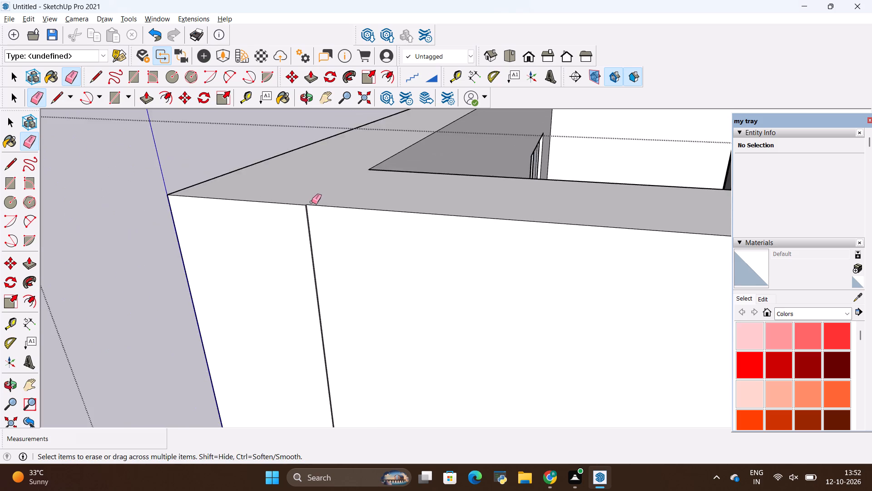
pyautogui.scroll(-12, 312, 202)
pyautogui.press('space')
pyautogui.click(162, 225)
# Examine the whole house from all sides and above, checking the walls, rooms, doors, windows and staircase.
pyautogui.scroll(-13, 168, 223)
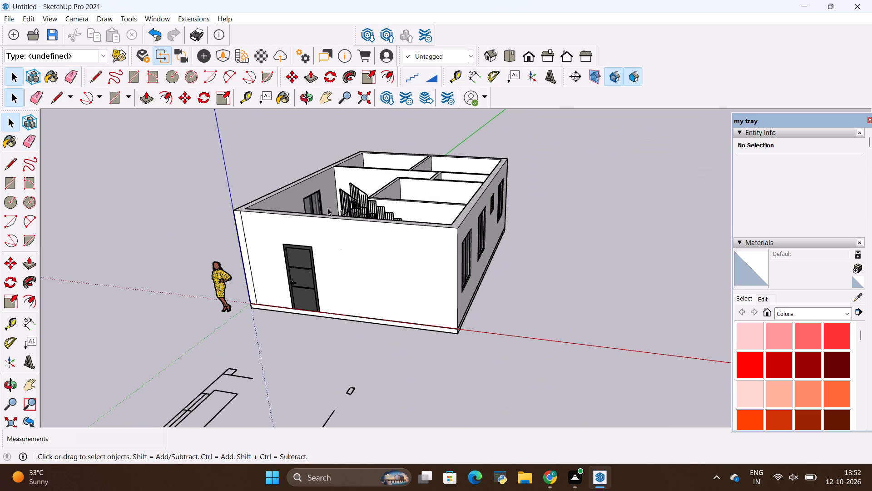
pyautogui.moveTo(337, 215); pyautogui.dragTo(604, 307, button='middle')
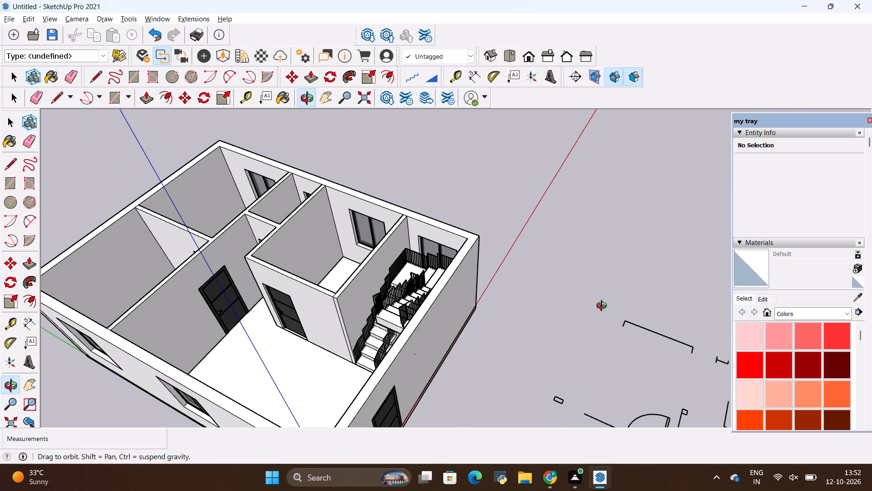
pyautogui.moveTo(604, 307); pyautogui.dragTo(501, 306, button='middle')
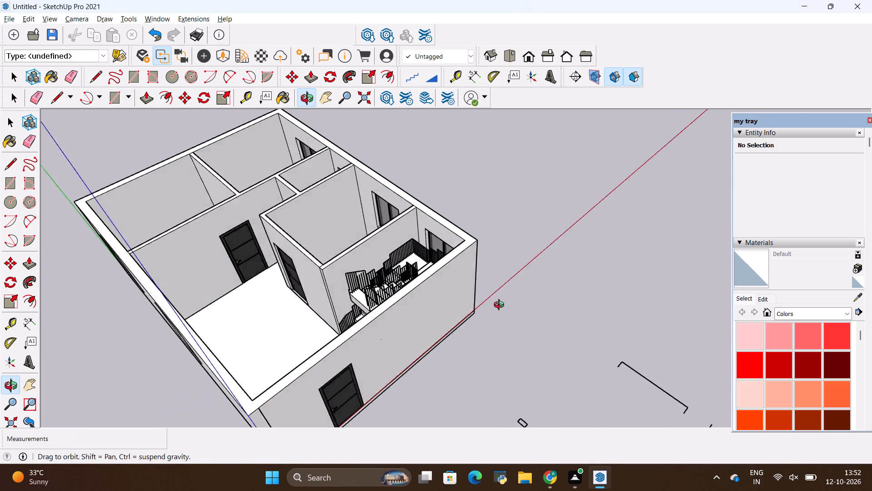
pyautogui.moveTo(501, 306); pyautogui.dragTo(629, 294, button='middle')
pyautogui.scroll(-8, 627, 289)
pyautogui.scroll(6, 385, 258)
pyautogui.scroll(-5, 386, 254)
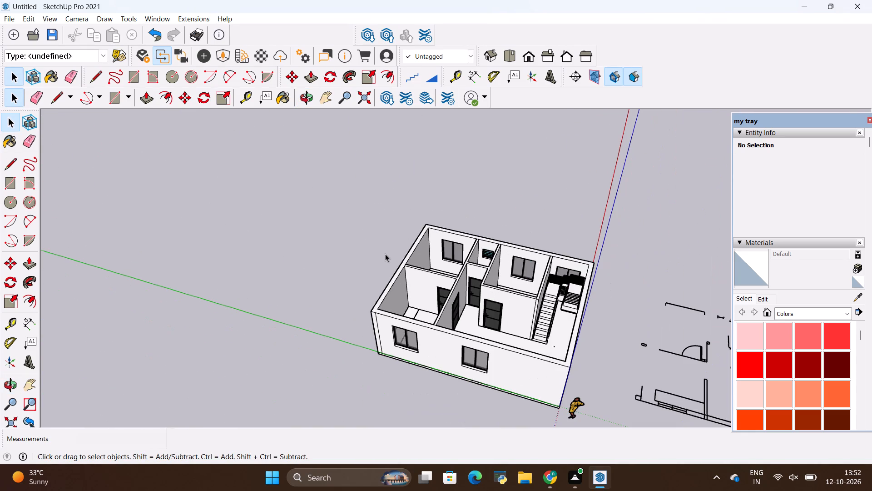
pyautogui.press('space')
pyautogui.click(385, 252)
pyautogui.scroll(-6, 466, 303)
pyautogui.scroll(1, 520, 306)
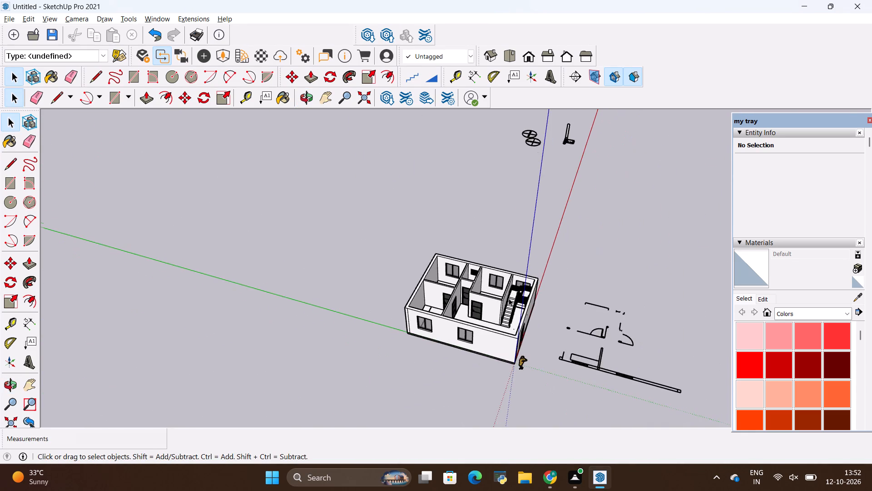
pyautogui.moveTo(505, 297); pyautogui.dragTo(146, 292, button='middle')
pyautogui.scroll(6, 321, 211)
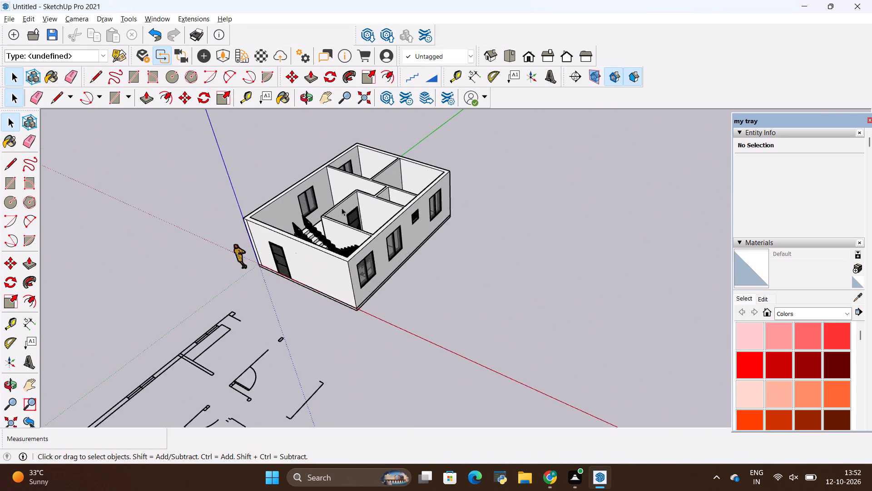
pyautogui.scroll(5, 342, 208)
pyautogui.moveTo(428, 256); pyautogui.dragTo(252, 323, button='middle')
pyautogui.scroll(1, 255, 314)
pyautogui.scroll(-7, 302, 304)
pyautogui.scroll(1, 420, 268)
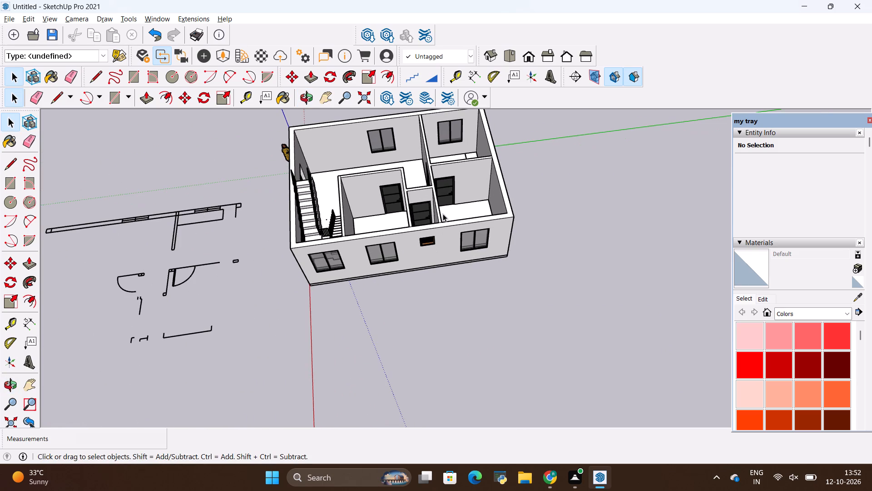
pyautogui.scroll(-6, 482, 342)
pyautogui.scroll(10, 477, 216)
pyautogui.scroll(1, 415, 221)
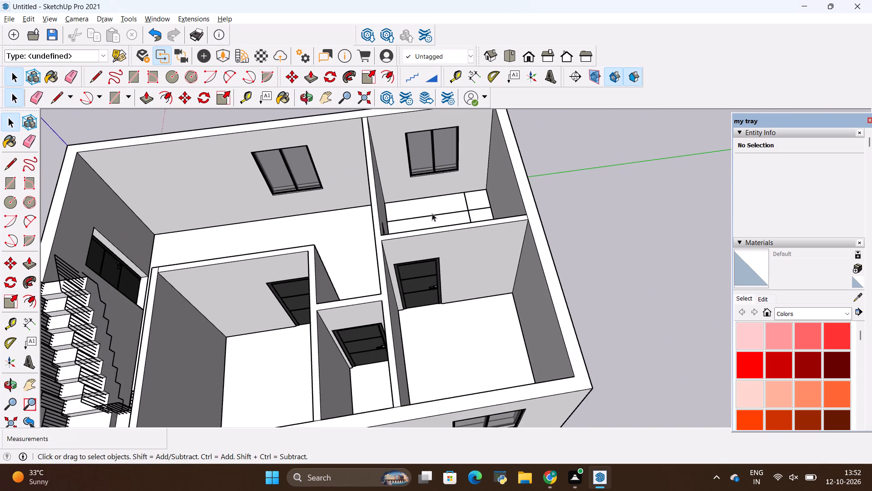
pyautogui.moveTo(433, 214); pyautogui.dragTo(609, 197, button='middle')
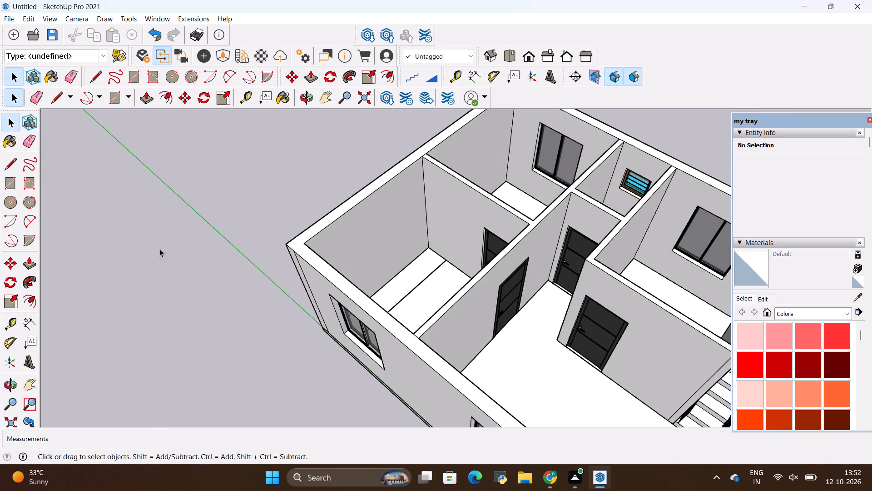
pyautogui.moveTo(87, 262); pyautogui.dragTo(412, 237, button='middle')
pyautogui.scroll(-6, 382, 283)
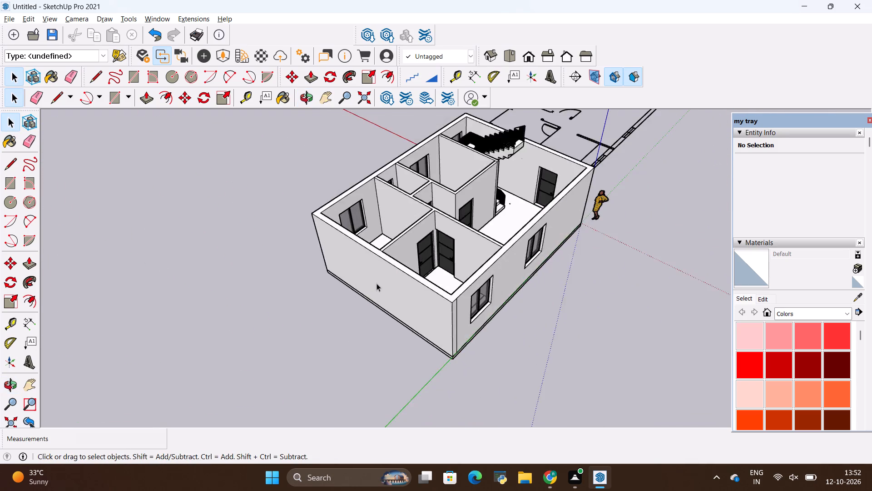
pyautogui.scroll(-5, 377, 282)
pyautogui.scroll(4, 414, 191)
pyautogui.scroll(1, 476, 294)
pyautogui.moveTo(476, 295); pyautogui.dragTo(342, 327, button='middle')
pyautogui.scroll(2, 297, 223)
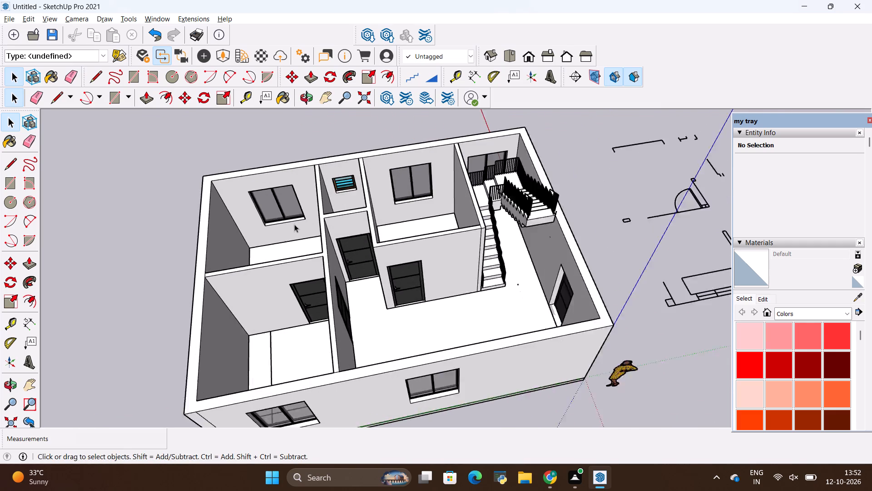
pyautogui.scroll(5, 294, 224)
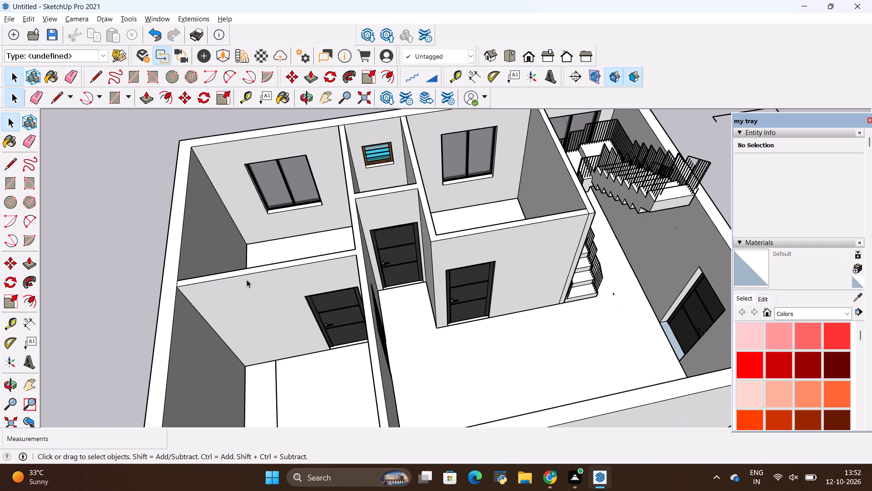
pyautogui.scroll(-4, 247, 284)
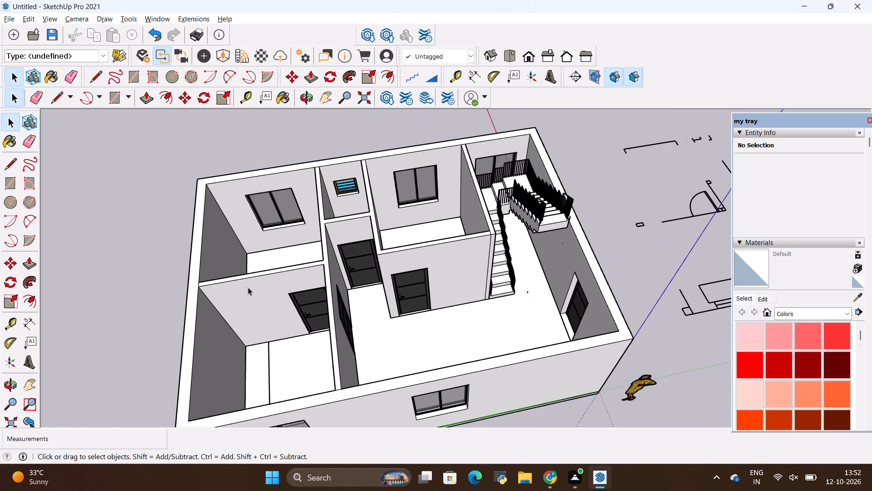
pyautogui.scroll(-5, 287, 320)
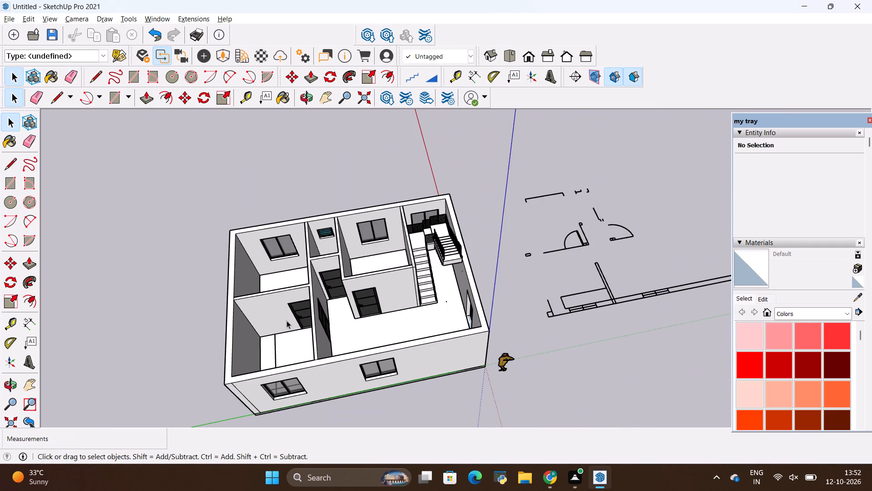
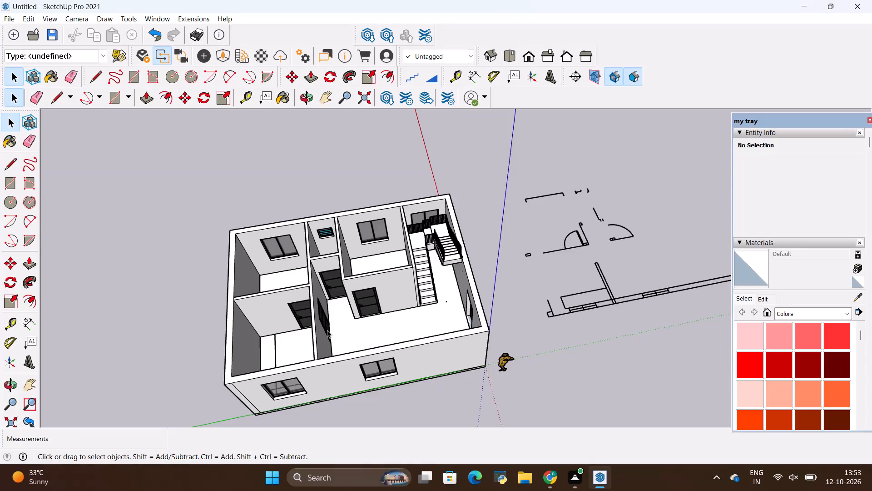
# Examine the open-topped house model from several sides, including its rooms, doors, windows and staircase.
pyautogui.scroll(-6, 337, 342)
pyautogui.scroll(12, 357, 345)
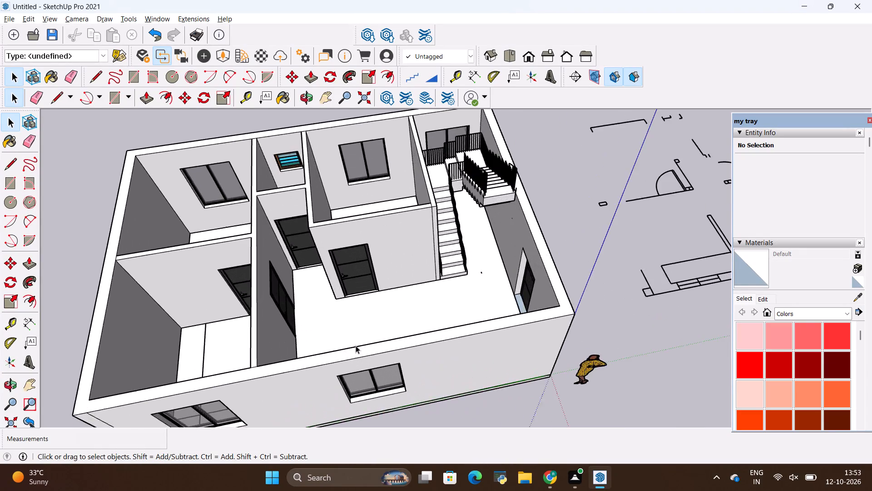
pyautogui.scroll(-7, 356, 327)
pyautogui.scroll(6, 401, 255)
pyautogui.scroll(-6, 344, 269)
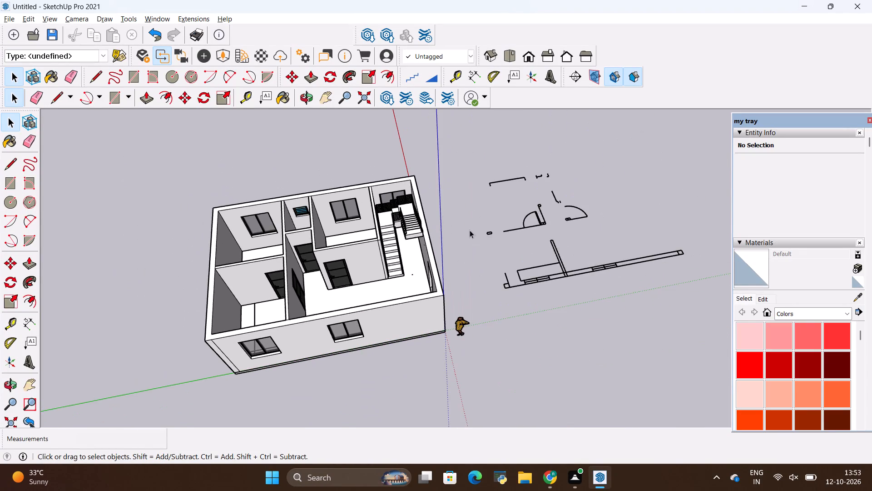
pyautogui.moveTo(470, 230); pyautogui.dragTo(597, 236, button='middle')
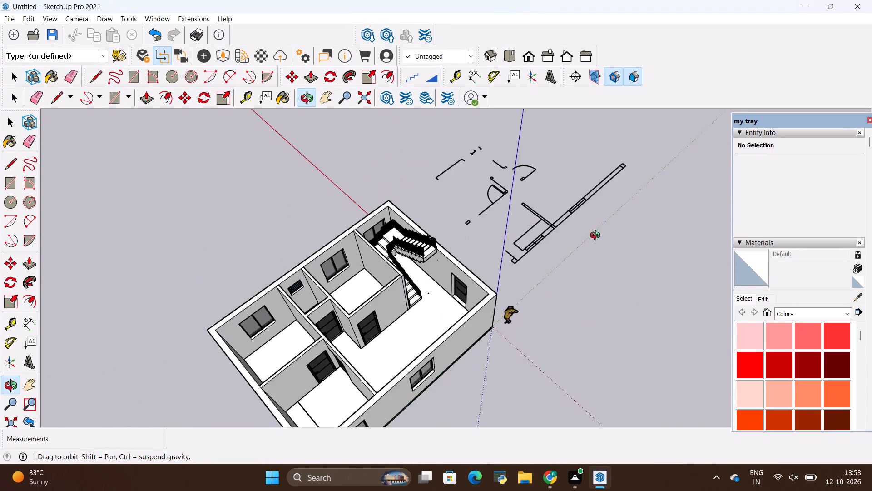
pyautogui.moveTo(597, 236); pyautogui.dragTo(299, 218, button='middle')
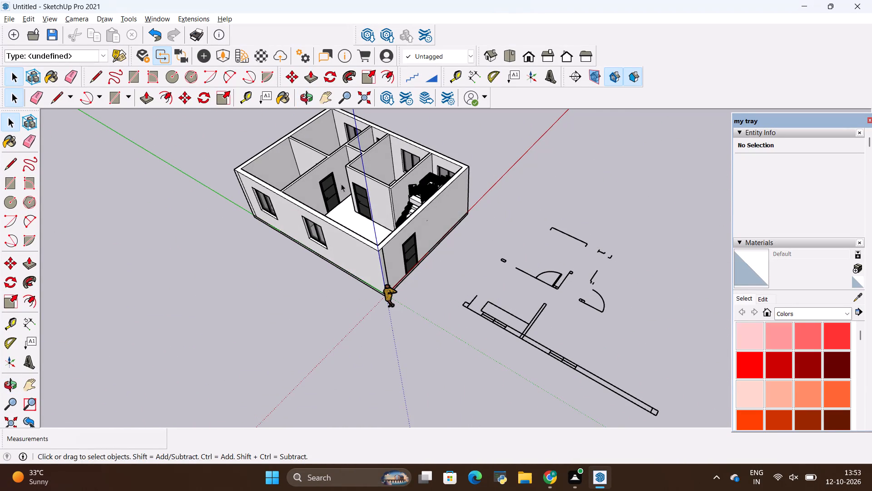
pyautogui.scroll(-6, 352, 245)
pyautogui.scroll(4, 352, 167)
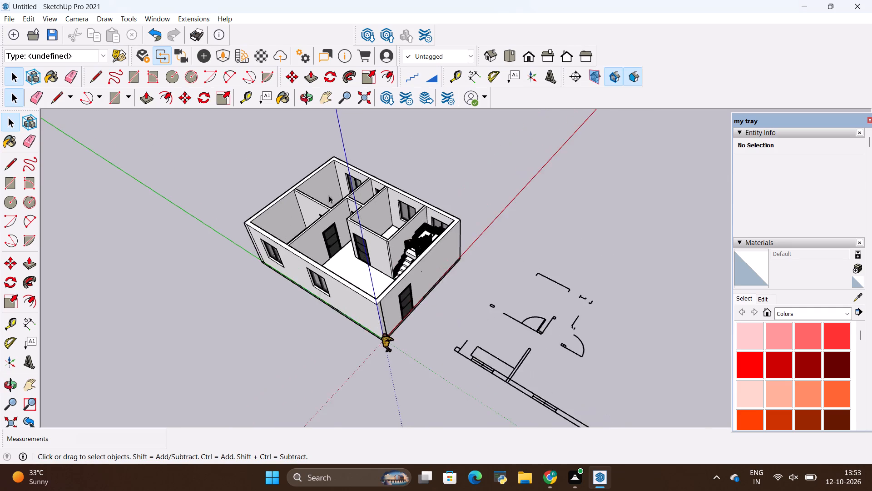
pyautogui.scroll(4, 330, 205)
pyautogui.moveTo(318, 207); pyautogui.dragTo(228, 224, button='middle')
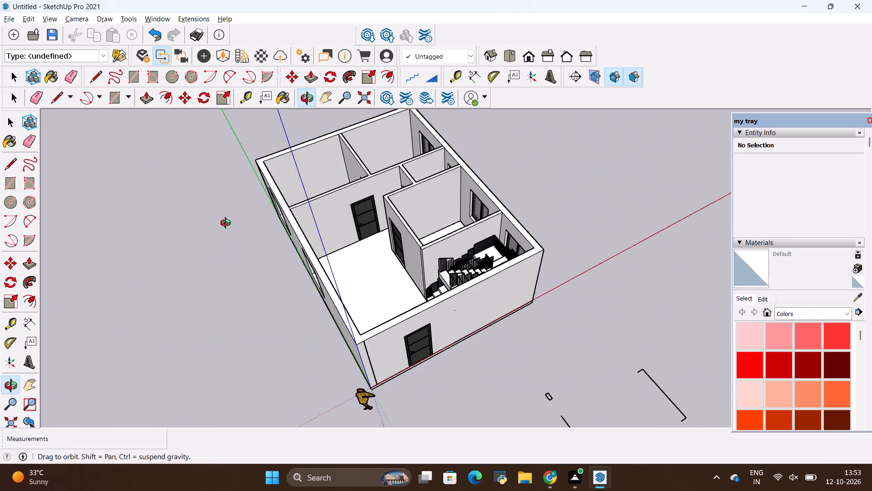
pyautogui.moveTo(228, 224); pyautogui.dragTo(247, 170, button='middle')
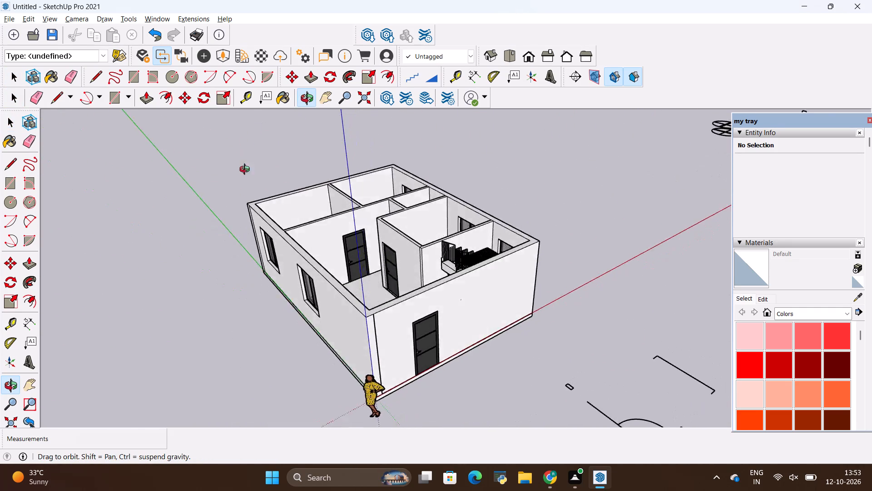
pyautogui.moveTo(247, 170); pyautogui.dragTo(565, 223, button='middle')
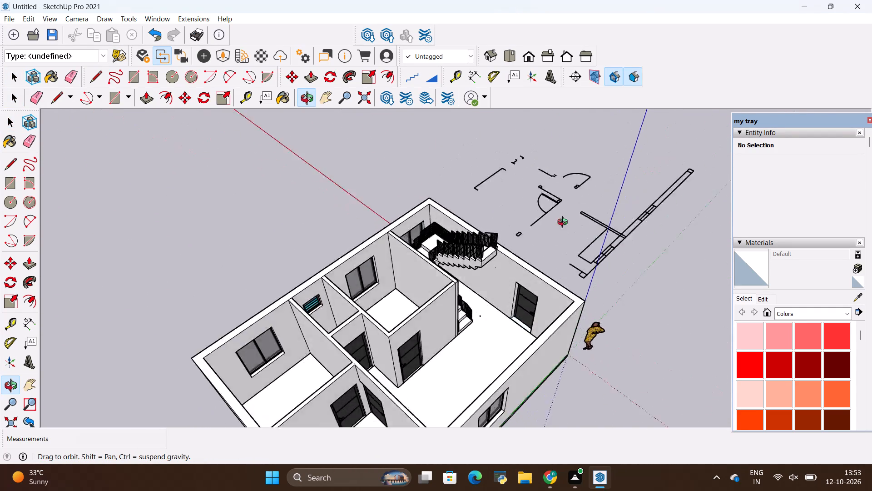
pyautogui.moveTo(565, 223); pyautogui.dragTo(259, 210, button='middle')
pyautogui.moveTo(257, 219); pyautogui.dragTo(261, 230, button='middle')
pyautogui.moveTo(285, 240); pyautogui.dragTo(391, 288, button='middle')
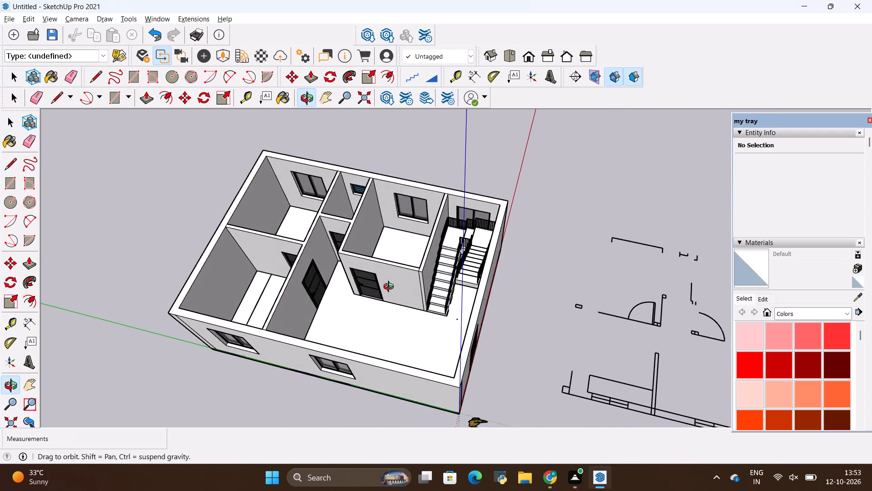
pyautogui.moveTo(391, 288); pyautogui.dragTo(340, 236, button='middle')
pyautogui.middleClick(227, 161)
pyautogui.scroll(4, 291, 276)
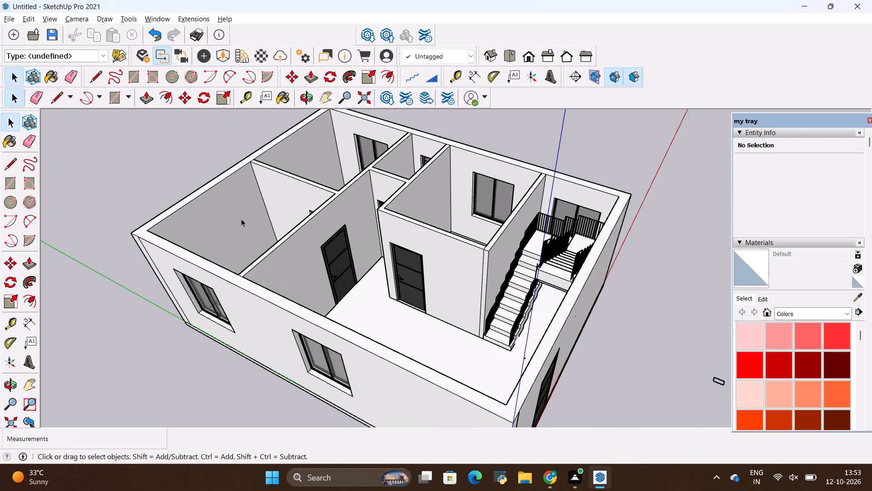
pyautogui.scroll(4, 206, 186)
pyautogui.scroll(4, 270, 194)
pyautogui.scroll(-6, 294, 285)
pyautogui.scroll(-10, 302, 249)
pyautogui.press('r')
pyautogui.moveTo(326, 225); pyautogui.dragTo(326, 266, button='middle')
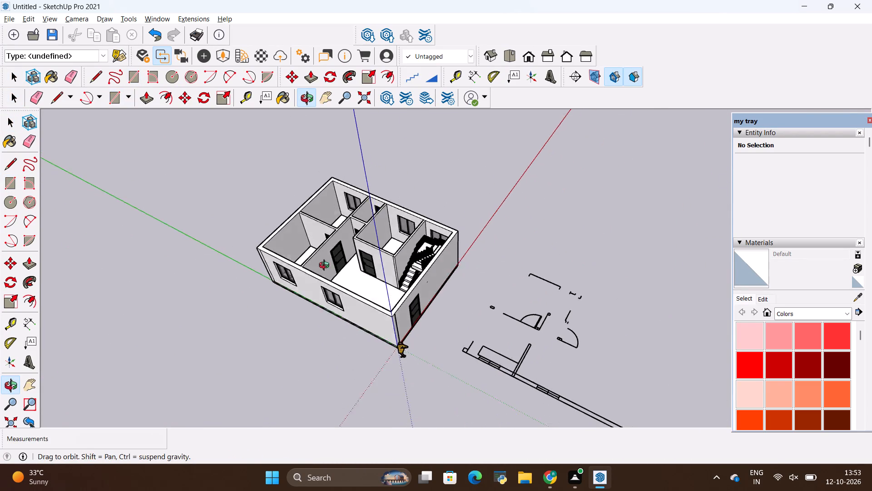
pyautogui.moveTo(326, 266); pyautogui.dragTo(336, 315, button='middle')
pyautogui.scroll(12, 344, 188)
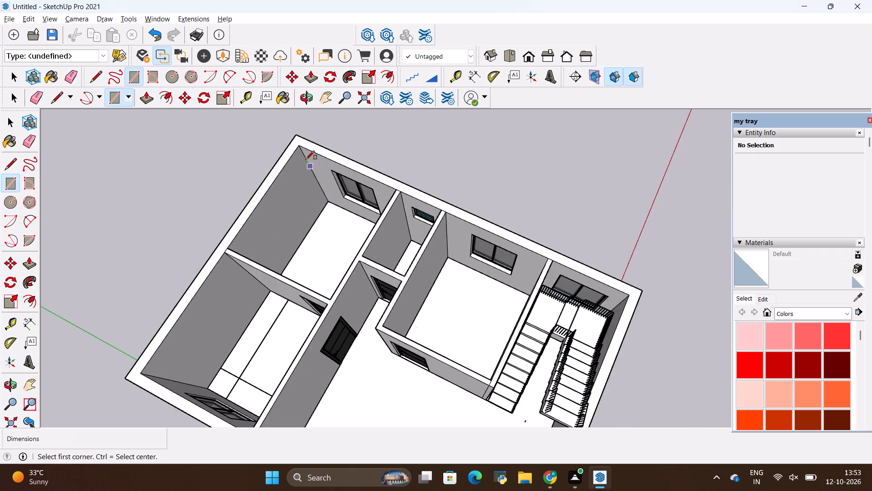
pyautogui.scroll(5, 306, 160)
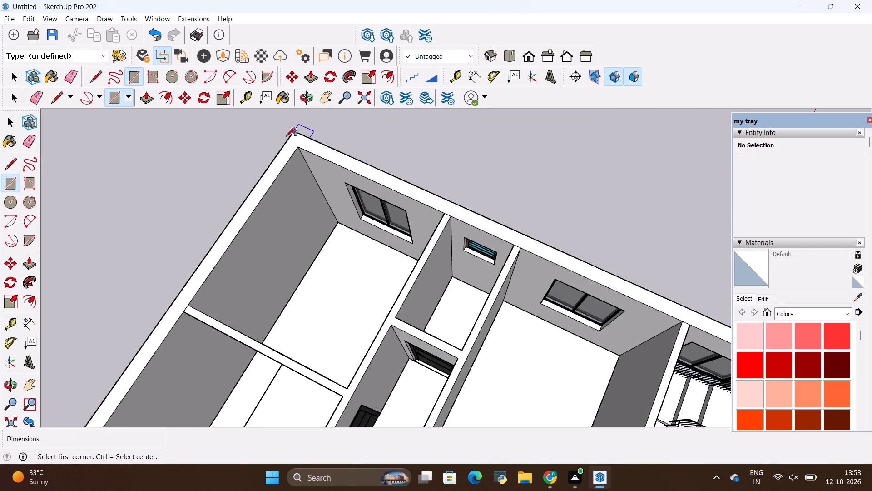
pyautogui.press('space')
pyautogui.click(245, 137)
# Inspect the house's outer walls and room layout from the front door side and the window side.
pyautogui.scroll(-11, 246, 192)
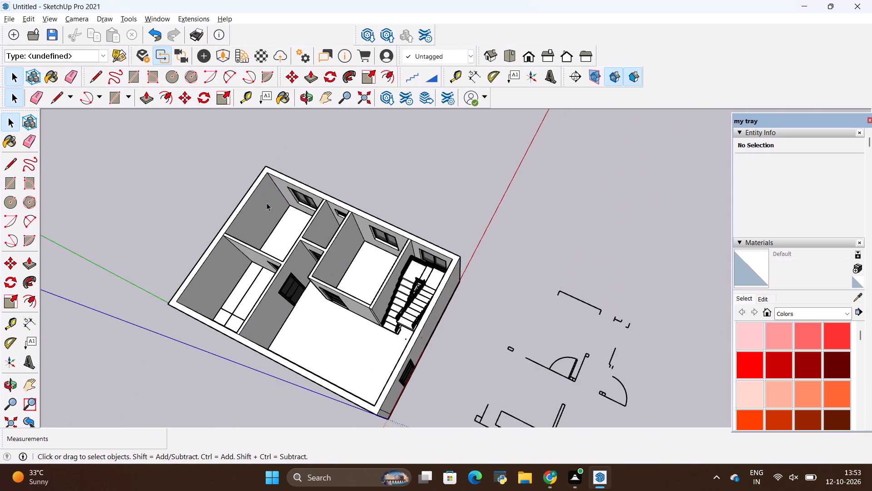
pyautogui.scroll(1, 303, 340)
pyautogui.moveTo(303, 340); pyautogui.dragTo(210, 222, button='middle')
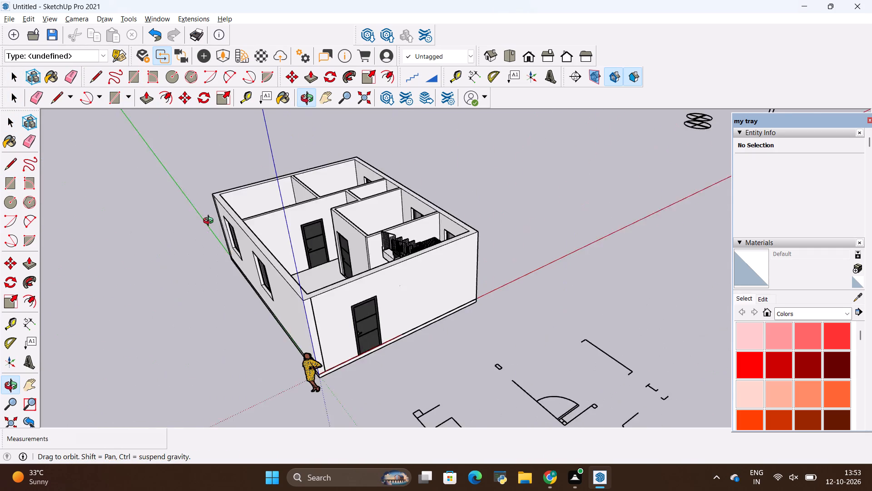
pyautogui.moveTo(210, 222); pyautogui.dragTo(402, 233, button='middle')
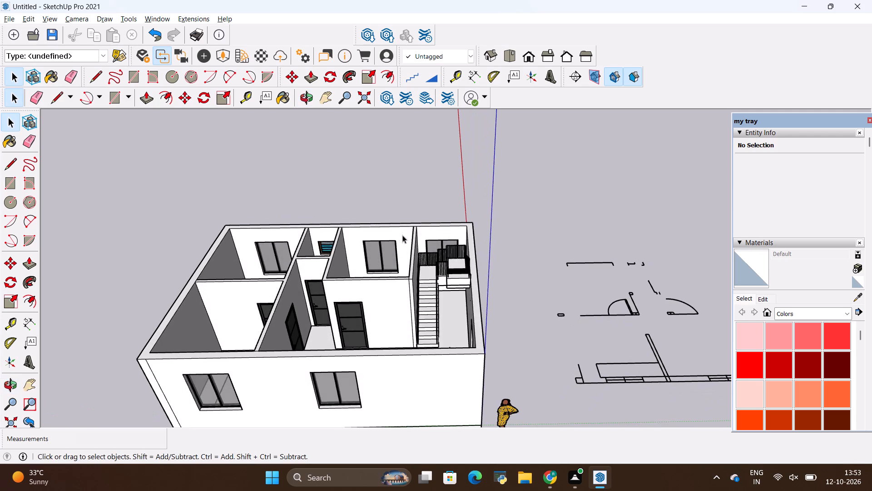
pyautogui.scroll(-4, 402, 235)
pyautogui.moveTo(403, 284); pyautogui.dragTo(333, 338, button='middle')
pyautogui.scroll(1, 311, 205)
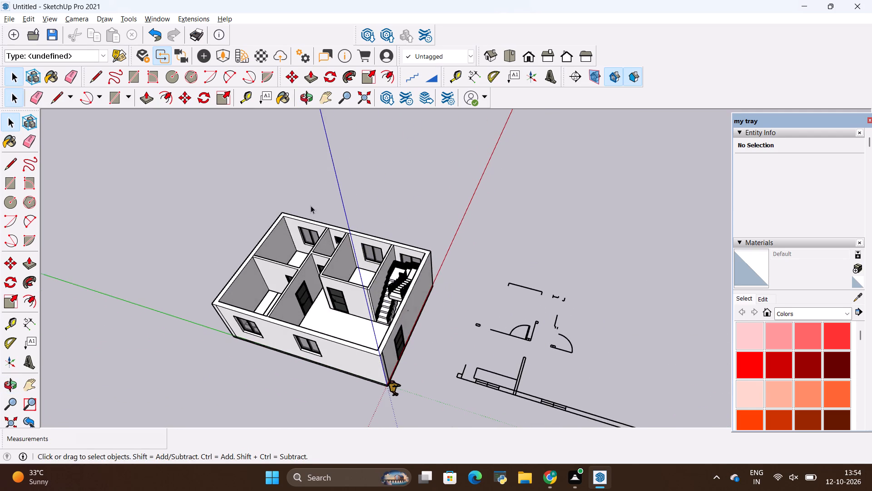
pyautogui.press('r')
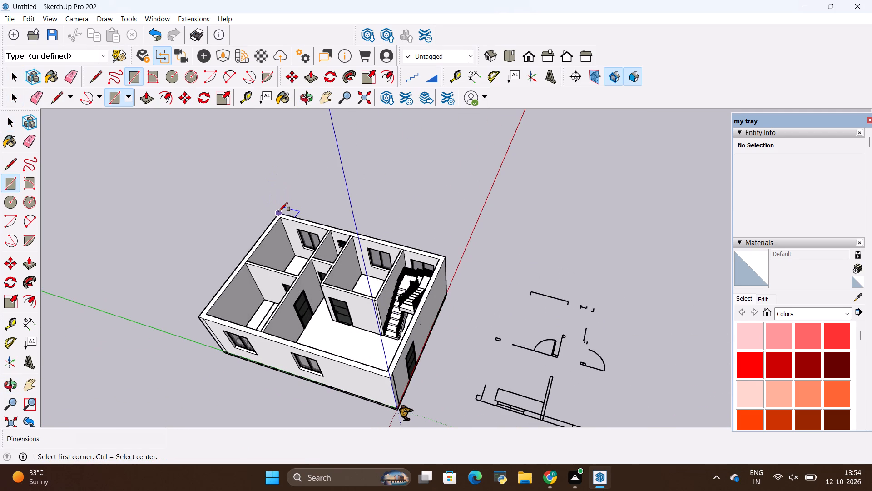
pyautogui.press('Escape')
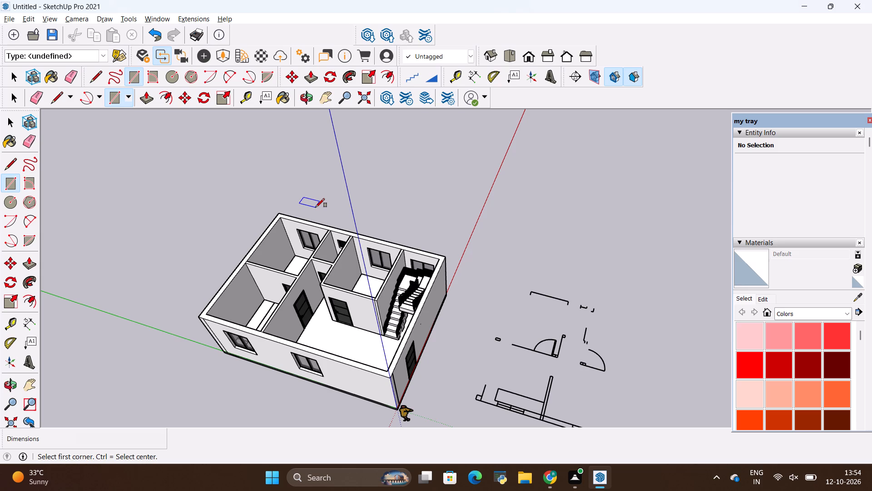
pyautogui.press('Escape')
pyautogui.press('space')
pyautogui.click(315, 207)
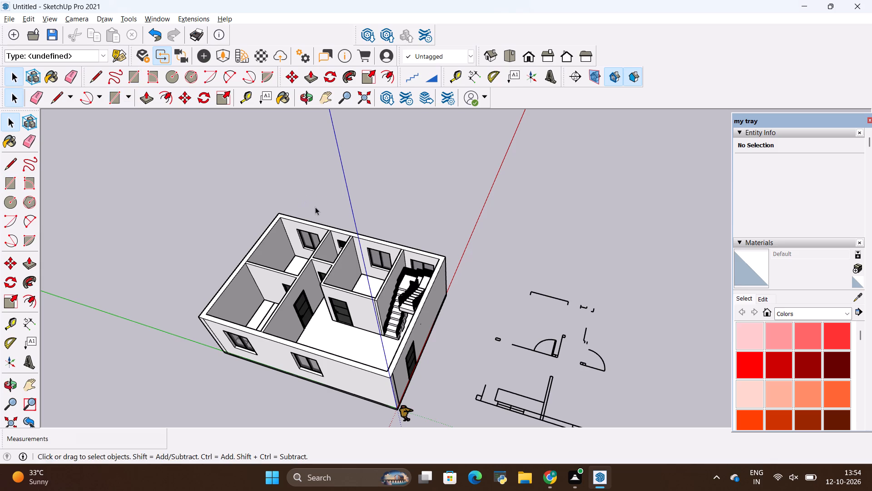
# Inspect the house from all around, checking the outer walls, windows, front door and staircase area.
pyautogui.scroll(-1, 307, 204)
pyautogui.scroll(6, 278, 316)
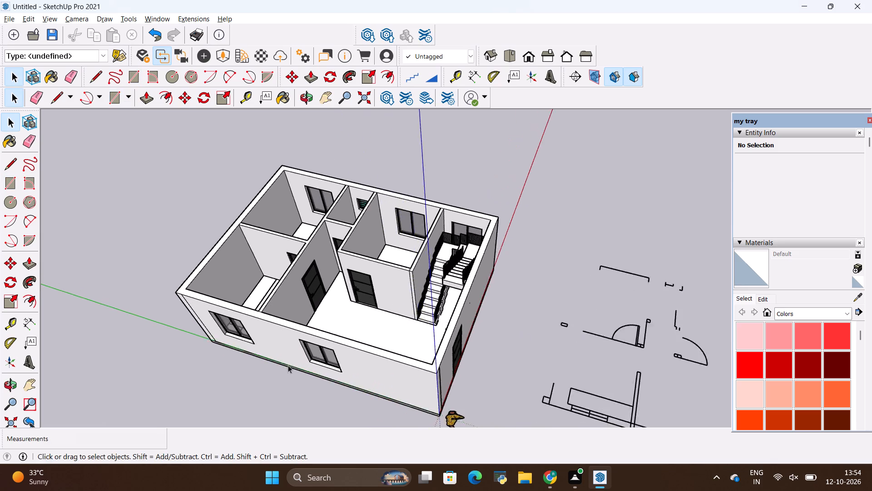
pyautogui.scroll(3, 288, 365)
pyautogui.scroll(-7, 422, 269)
pyautogui.scroll(1, 377, 197)
pyautogui.moveTo(379, 200); pyautogui.dragTo(673, 213, button='middle')
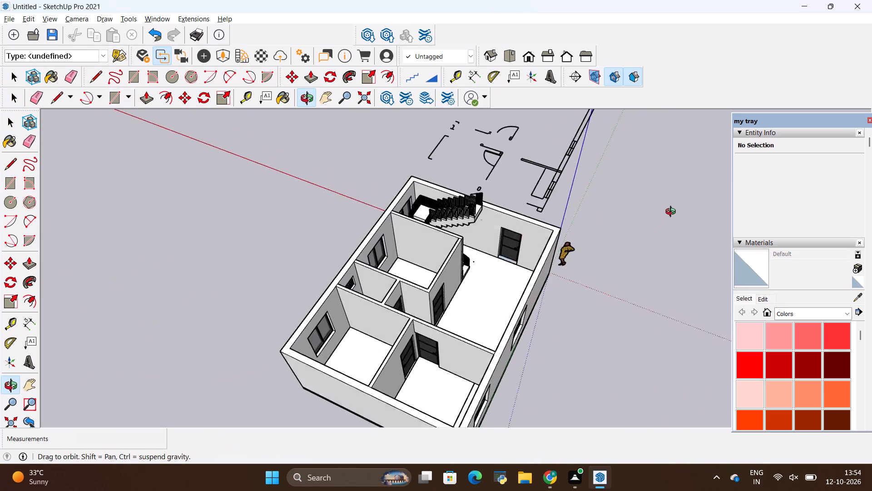
pyautogui.moveTo(673, 213); pyautogui.dragTo(271, 191, button='middle')
pyautogui.scroll(8, 472, 321)
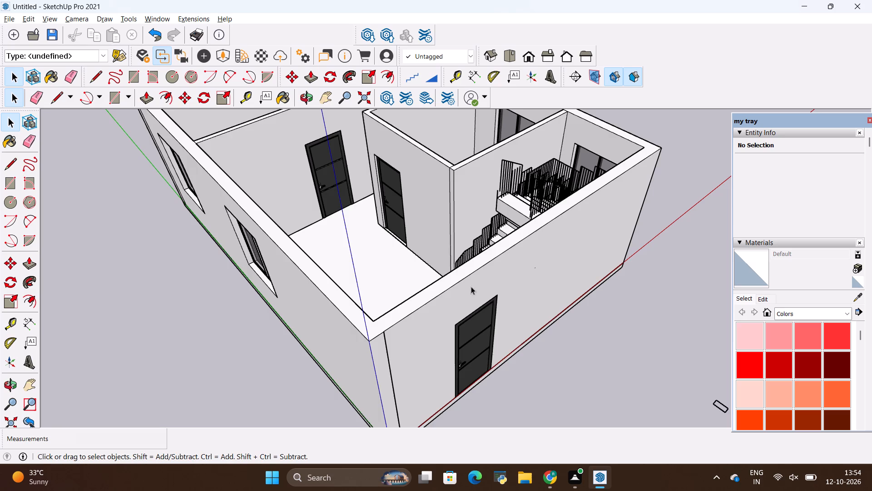
pyautogui.scroll(-5, 537, 273)
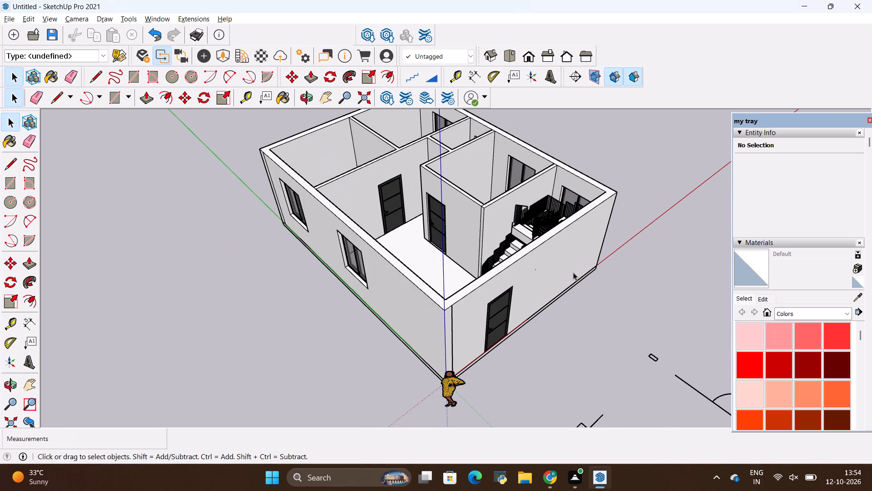
pyautogui.moveTo(570, 241); pyautogui.dragTo(563, 244, button='middle')
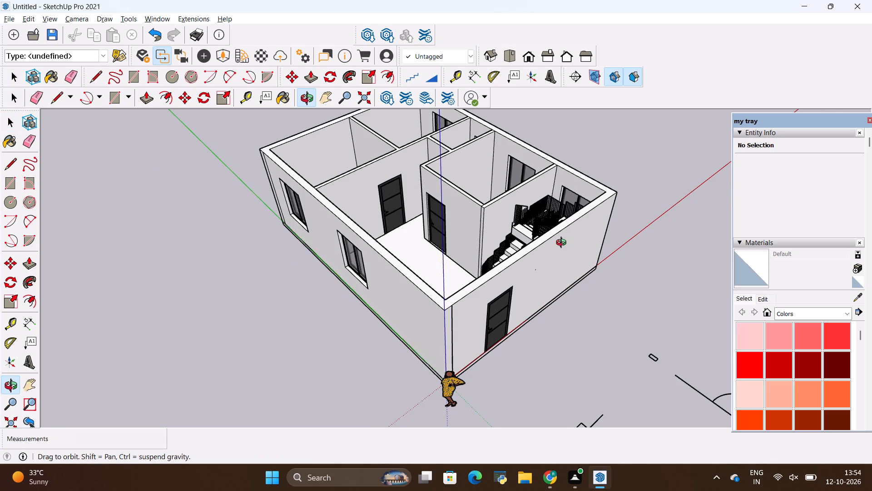
pyautogui.moveTo(563, 244); pyautogui.dragTo(122, 159, button='middle')
pyautogui.scroll(-6, 161, 171)
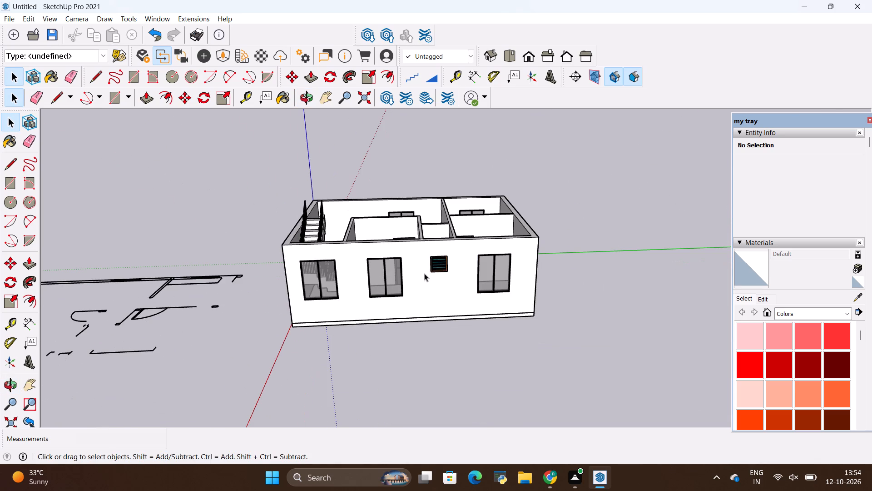
pyautogui.moveTo(424, 273); pyautogui.dragTo(38, 199, button='middle')
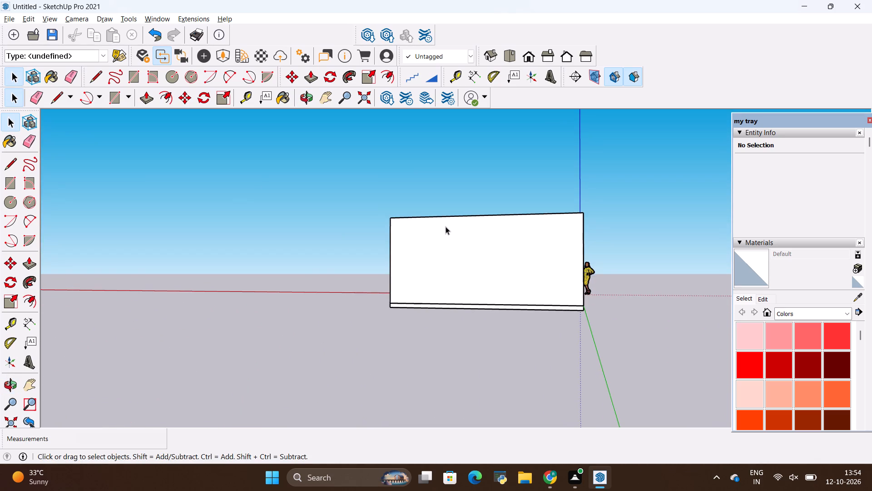
pyautogui.scroll(1, 446, 226)
pyautogui.moveTo(446, 227); pyautogui.dragTo(224, 274, button='middle')
pyautogui.scroll(-5, 297, 178)
pyautogui.moveTo(315, 195); pyautogui.dragTo(194, 335, button='middle')
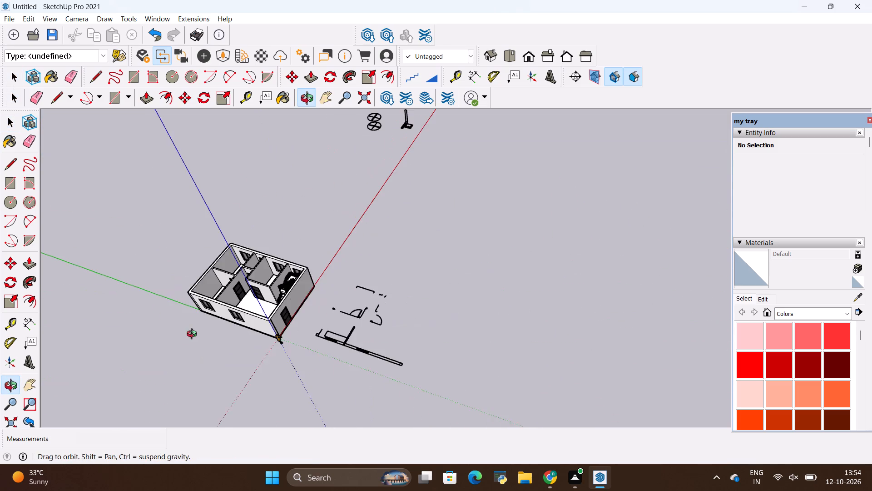
pyautogui.moveTo(194, 335); pyautogui.dragTo(193, 335, button='middle')
# Examine the interior rooms, partition walls and wall tops of the house from above and at an angle.
pyautogui.scroll(12, 193, 335)
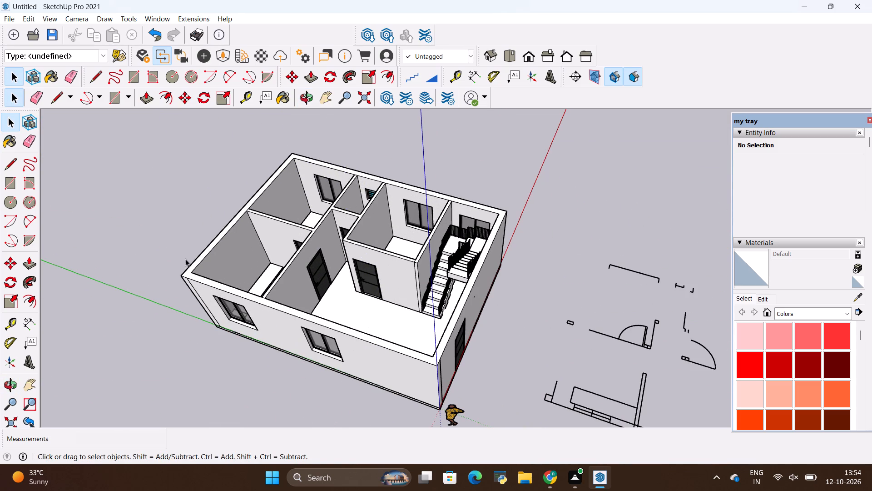
pyautogui.scroll(7, 110, 207)
pyautogui.scroll(-5, 113, 197)
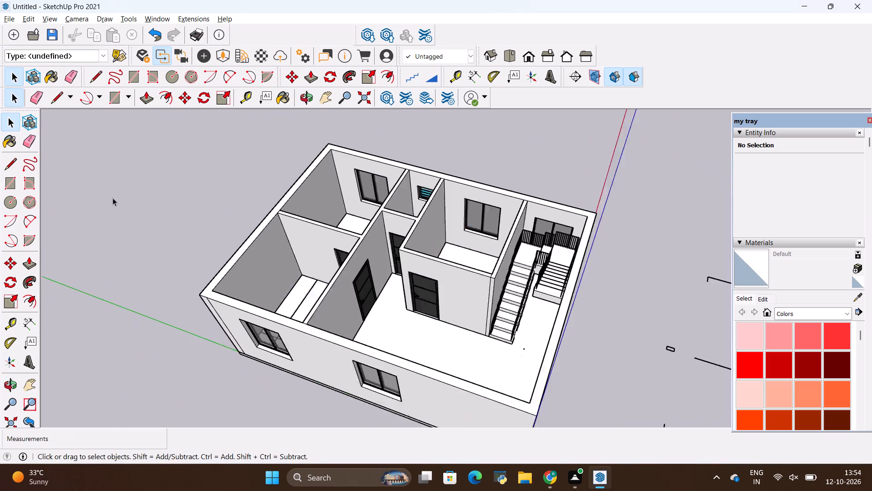
pyautogui.scroll(-2, 113, 198)
pyautogui.scroll(1, 114, 198)
pyautogui.moveTo(117, 199); pyautogui.dragTo(241, 194, button='middle')
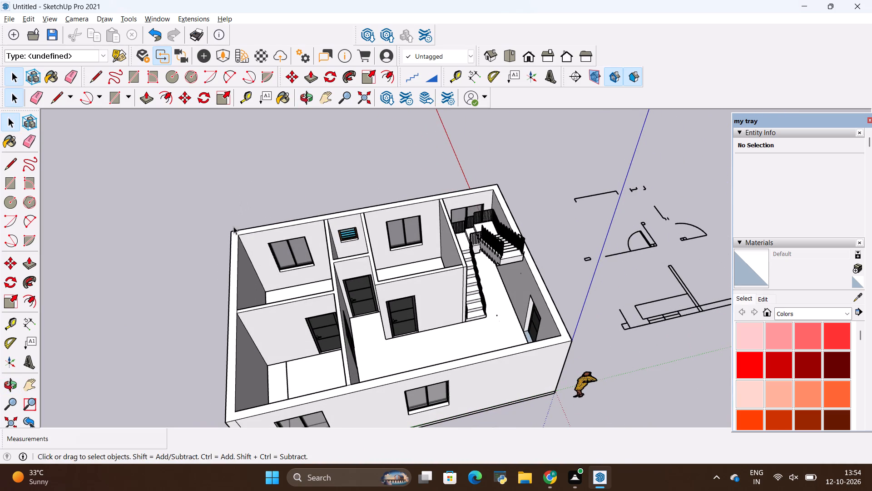
pyautogui.scroll(-5, 233, 264)
pyautogui.scroll(10, 273, 382)
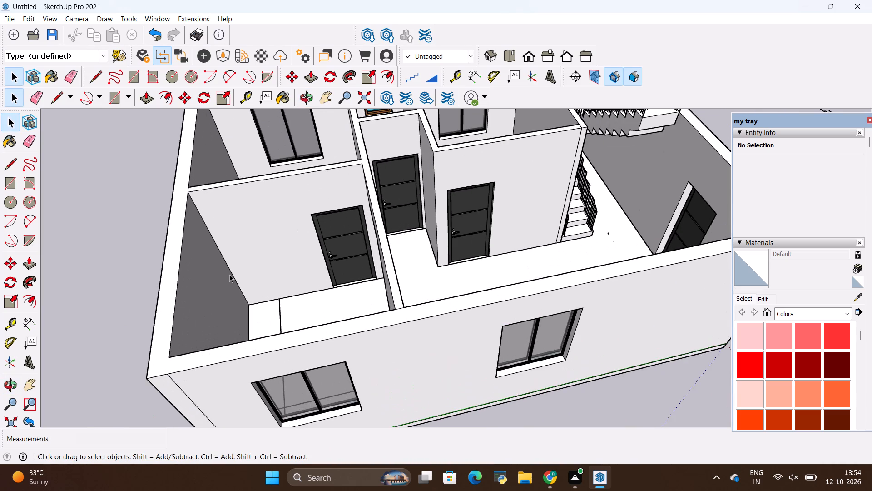
pyautogui.scroll(-6, 227, 276)
pyautogui.scroll(-4, 303, 315)
pyautogui.scroll(1, 378, 242)
pyautogui.moveTo(379, 242); pyautogui.dragTo(336, 392, button='middle')
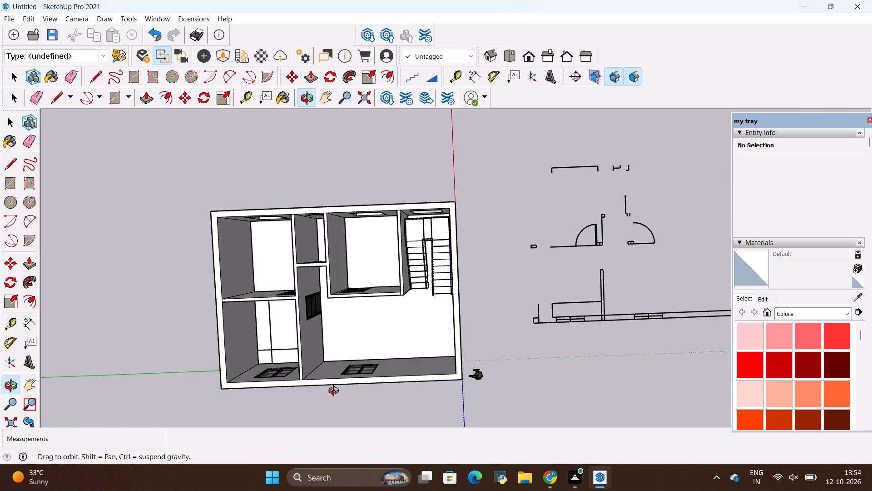
pyautogui.moveTo(336, 392); pyautogui.dragTo(497, 239, button='middle')
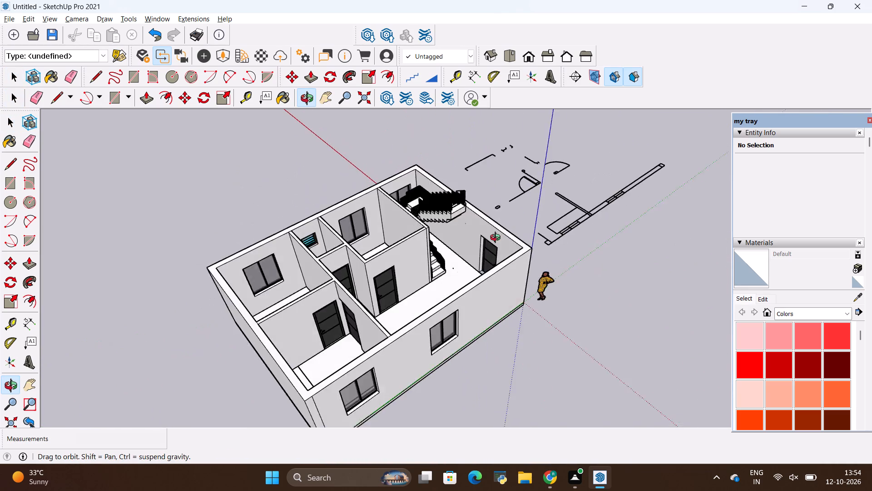
pyautogui.moveTo(497, 239); pyautogui.dragTo(473, 254, button='middle')
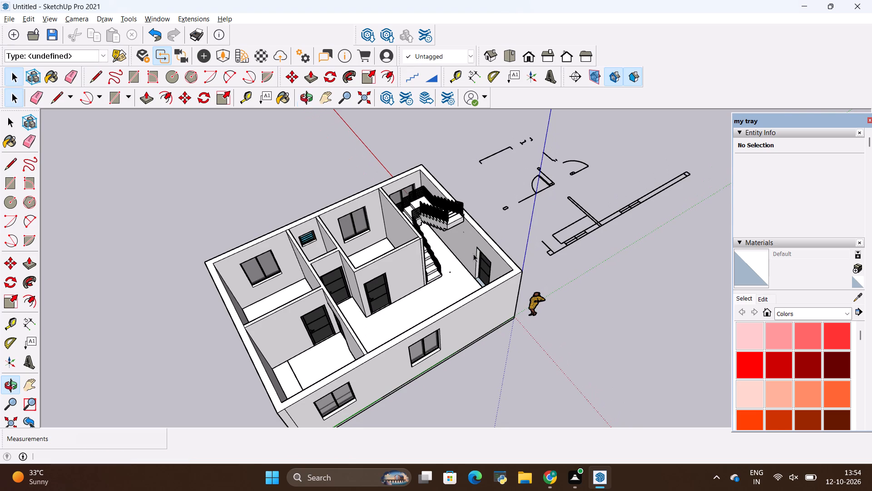
# Examine the house's wall tops and room partitions from above and from several angles.
pyautogui.middleClick(471, 254)
pyautogui.middleClick(471, 254)
pyautogui.moveTo(468, 254); pyautogui.dragTo(459, 254, button='middle')
pyautogui.moveTo(457, 254); pyautogui.dragTo(376, 245, button='middle')
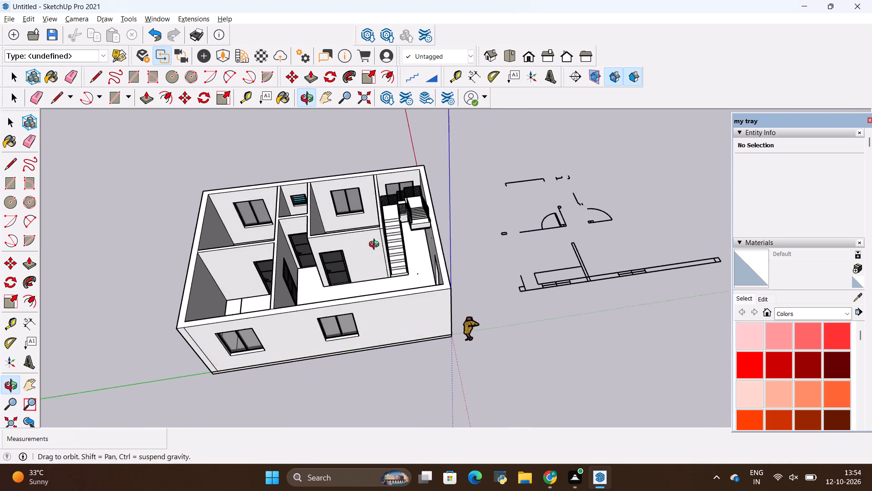
pyautogui.moveTo(376, 245); pyautogui.dragTo(363, 275, button='middle')
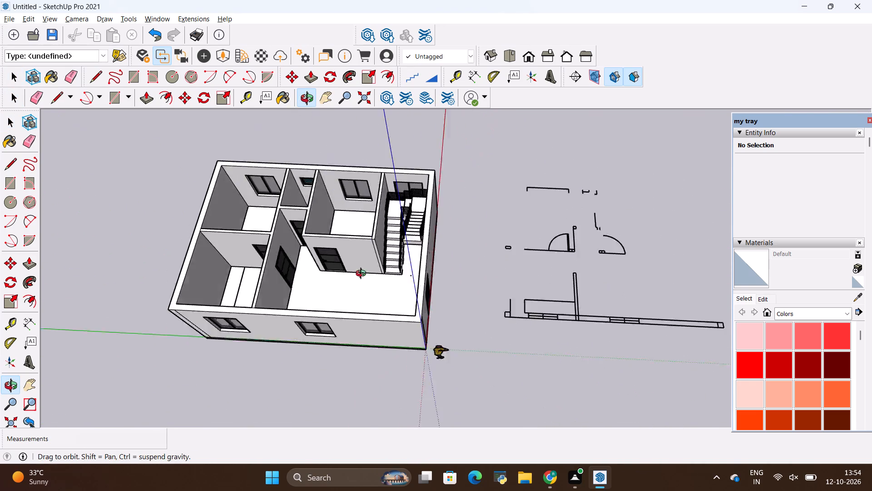
pyautogui.moveTo(363, 275); pyautogui.dragTo(408, 233, button='middle')
pyautogui.scroll(1, 411, 228)
pyautogui.scroll(-5, 348, 182)
pyautogui.scroll(5, 208, 173)
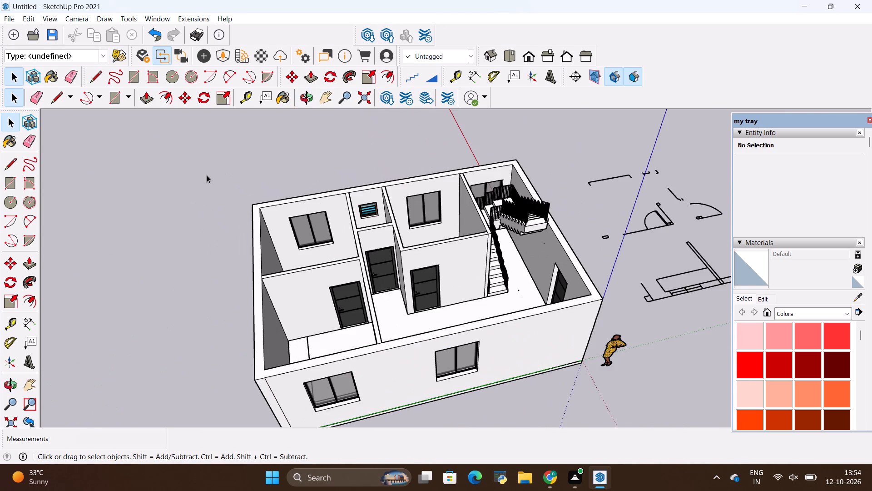
pyautogui.scroll(-5, 207, 175)
pyautogui.scroll(1, 230, 152)
pyautogui.moveTo(231, 153); pyautogui.dragTo(221, 215, button='middle')
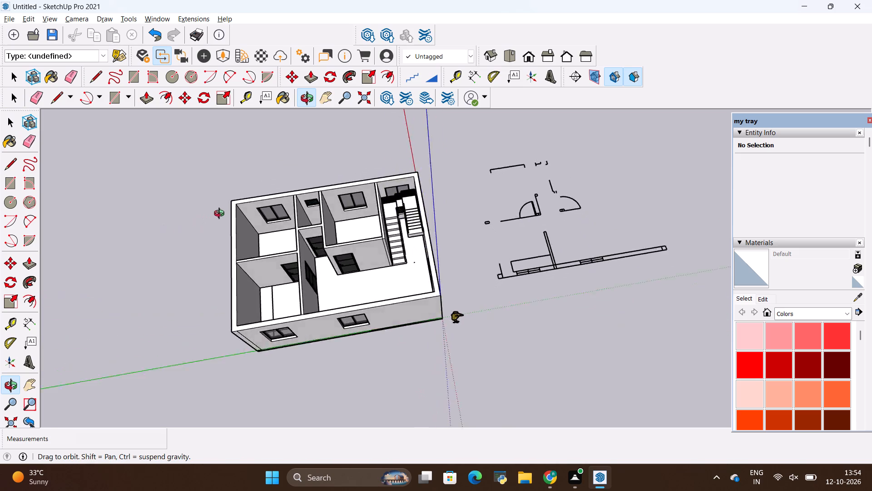
pyautogui.moveTo(221, 215); pyautogui.dragTo(255, 198, button='middle')
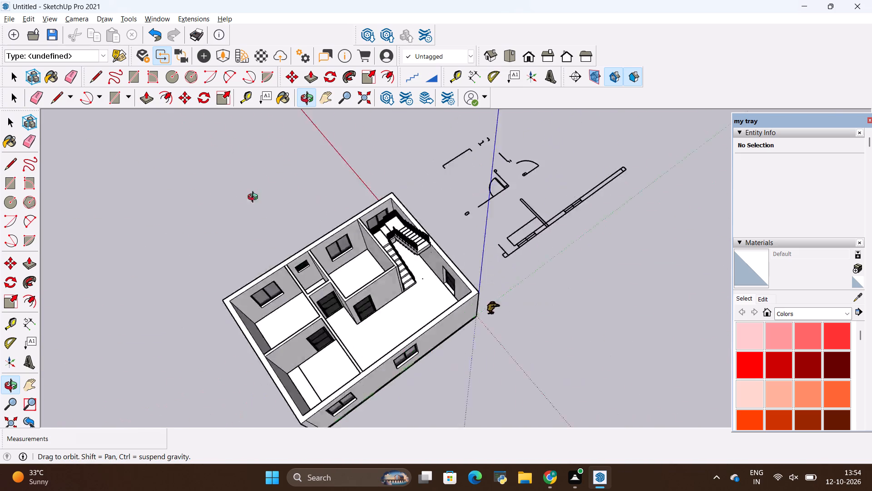
pyautogui.moveTo(255, 198); pyautogui.dragTo(179, 253, button='middle')
pyautogui.scroll(1, 198, 225)
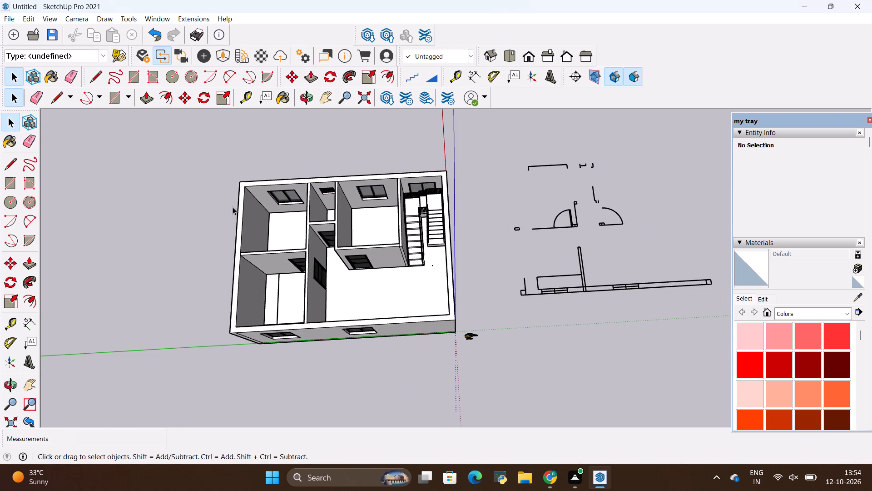
pyautogui.scroll(3, 271, 242)
pyautogui.scroll(-4, 136, 115)
pyautogui.scroll(3, 301, 139)
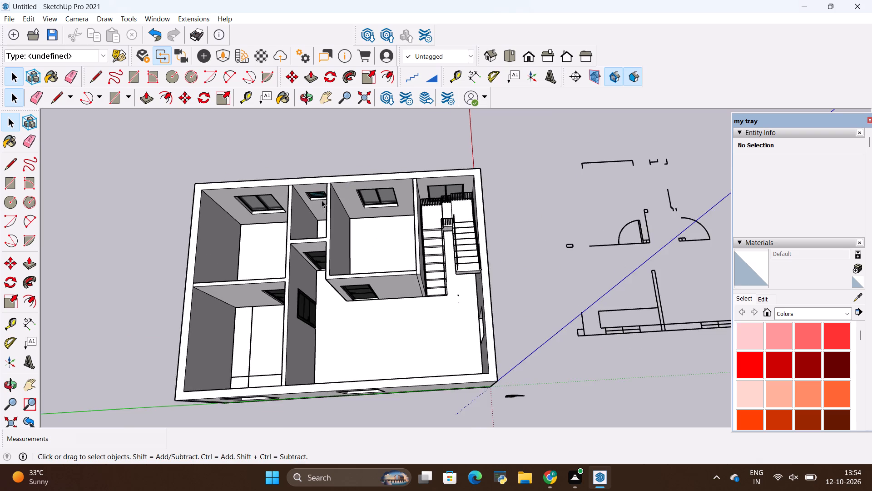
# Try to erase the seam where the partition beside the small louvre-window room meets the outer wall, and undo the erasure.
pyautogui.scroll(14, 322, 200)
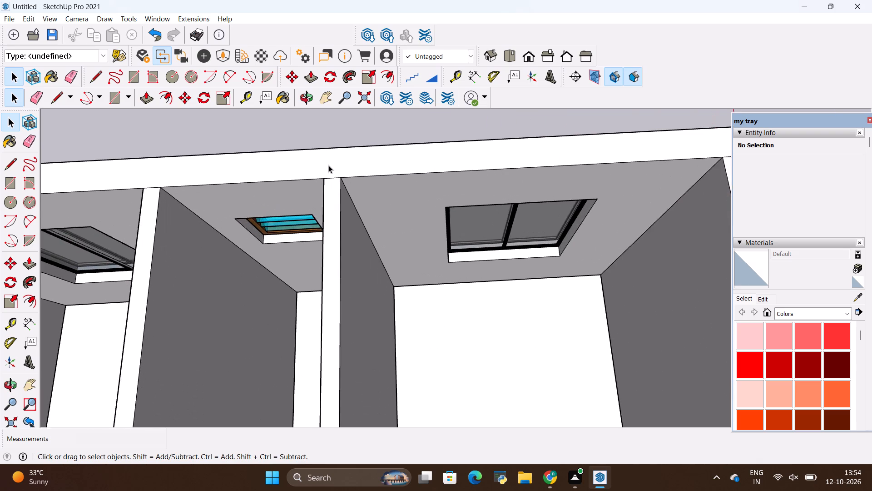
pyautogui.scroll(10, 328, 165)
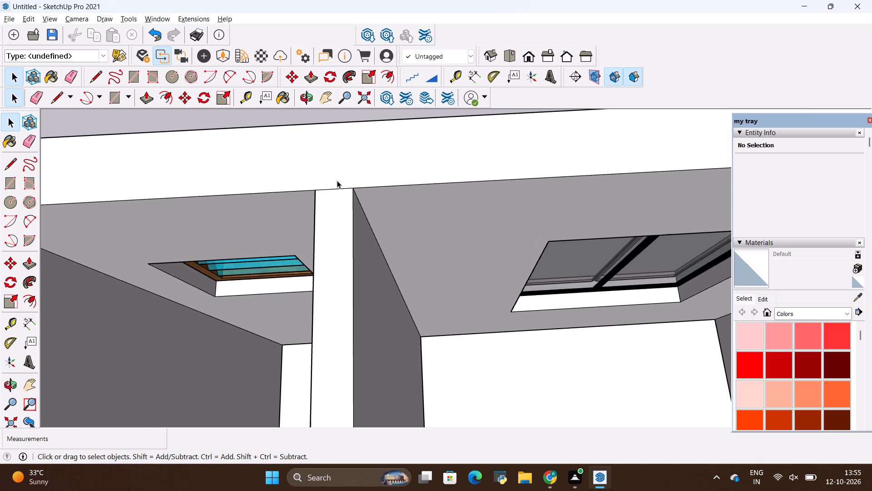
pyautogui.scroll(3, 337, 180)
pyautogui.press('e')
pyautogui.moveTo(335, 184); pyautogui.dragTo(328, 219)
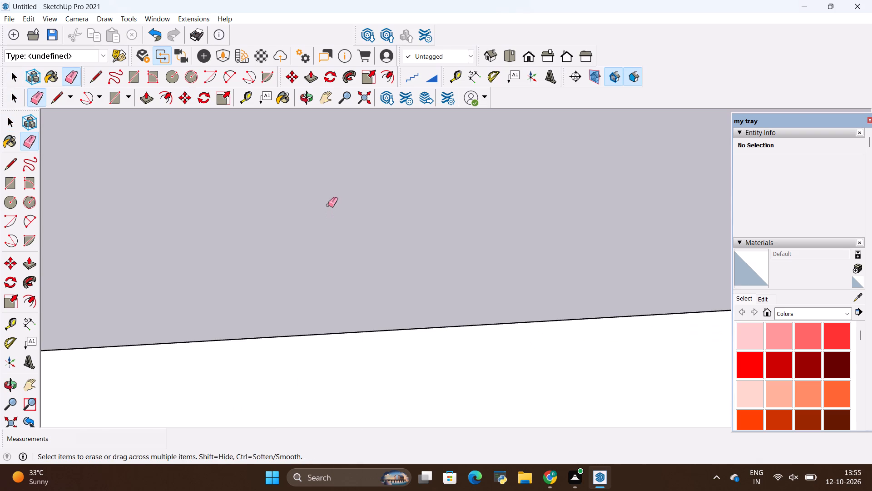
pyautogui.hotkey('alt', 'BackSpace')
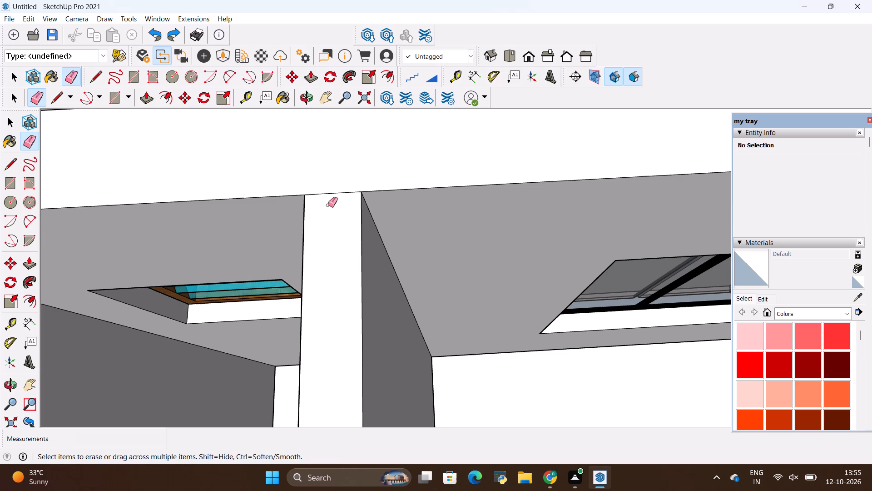
# Open the wall group and erase the wall-top seams where both partitions of the small louvre-window room meet the outer wall.
pyautogui.press('space')
pyautogui.doubleClick(330, 203)
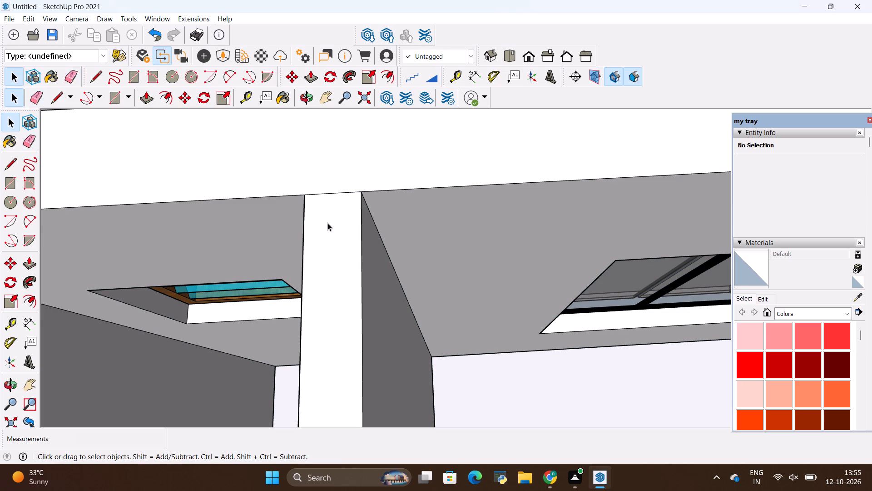
pyautogui.press('e')
pyautogui.moveTo(328, 187); pyautogui.dragTo(330, 200)
pyautogui.scroll(-14, 342, 194)
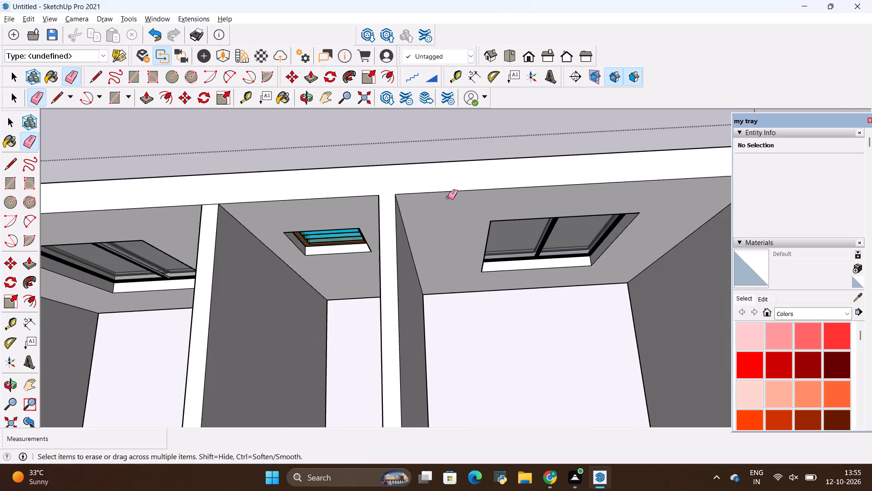
pyautogui.scroll(-5, 448, 197)
pyautogui.scroll(14, 319, 189)
pyautogui.moveTo(310, 199); pyautogui.dragTo(313, 223)
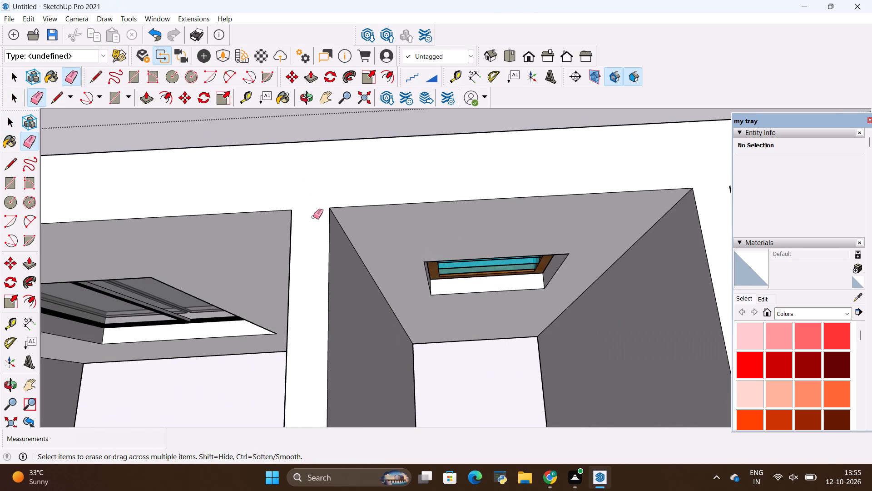
# Erase the wall-top seam where the partition beside the staircase meets the outer window wall.
pyautogui.scroll(-19, 321, 199)
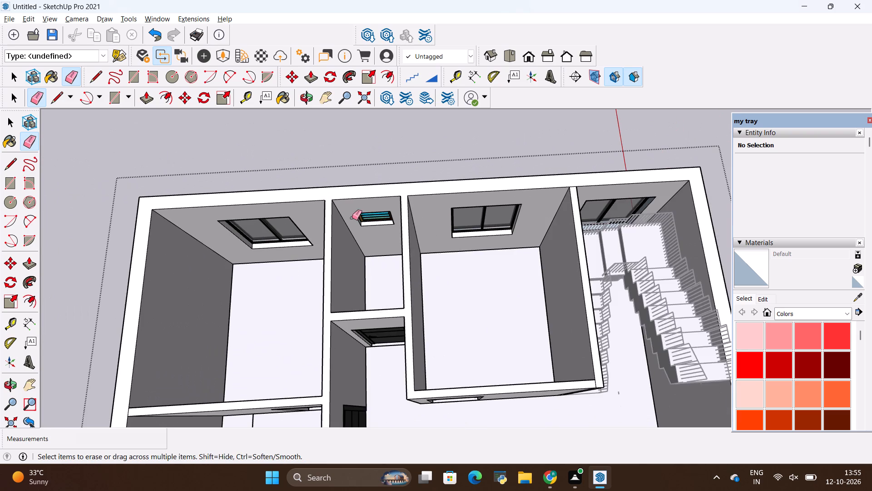
pyautogui.scroll(-4, 276, 200)
pyautogui.scroll(-2, 334, 193)
pyautogui.scroll(4, 470, 224)
pyautogui.scroll(2, 448, 169)
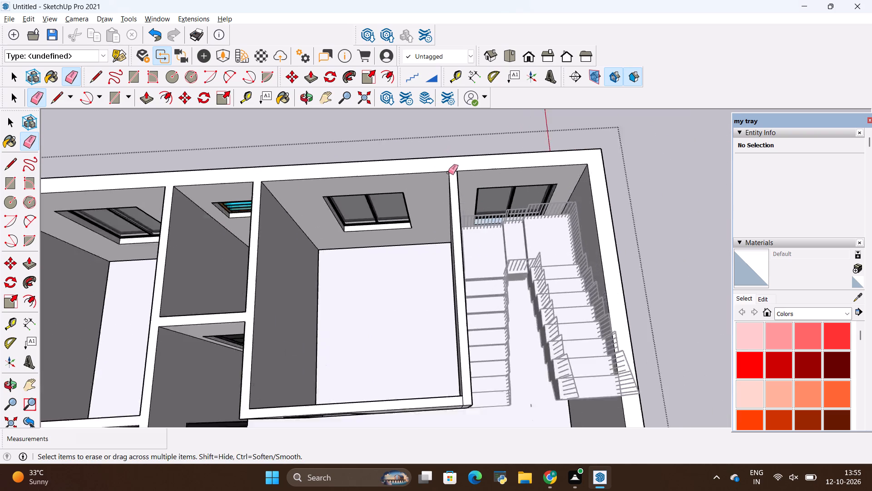
pyautogui.scroll(15, 448, 172)
pyautogui.moveTo(452, 168); pyautogui.dragTo(457, 187)
# Erase the wall-top seam and the vertical seam at the room corner next to the foot of the staircase.
pyautogui.scroll(-7, 451, 194)
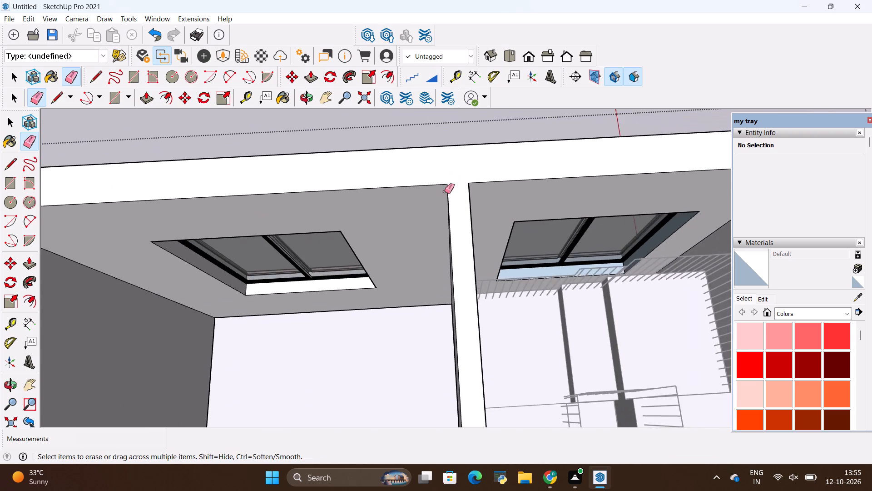
pyautogui.scroll(-12, 445, 191)
pyautogui.scroll(4, 419, 438)
pyautogui.scroll(1, 445, 388)
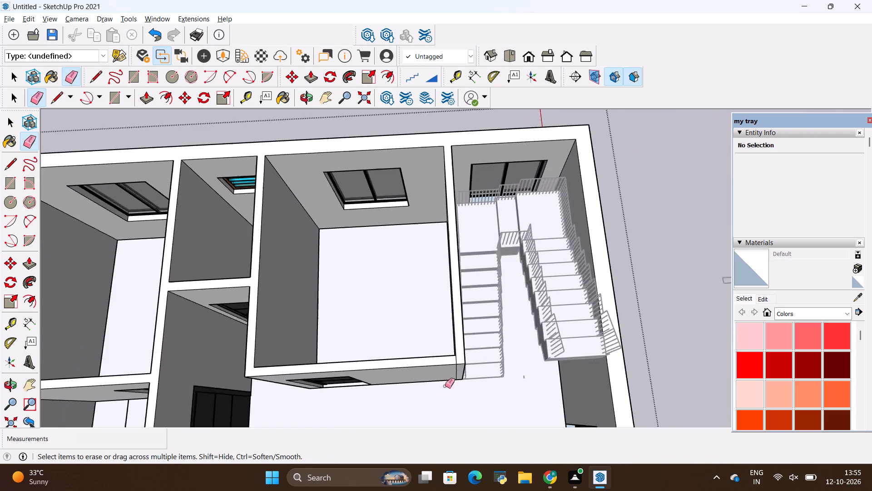
pyautogui.scroll(12, 445, 386)
pyautogui.moveTo(477, 313); pyautogui.dragTo(472, 316)
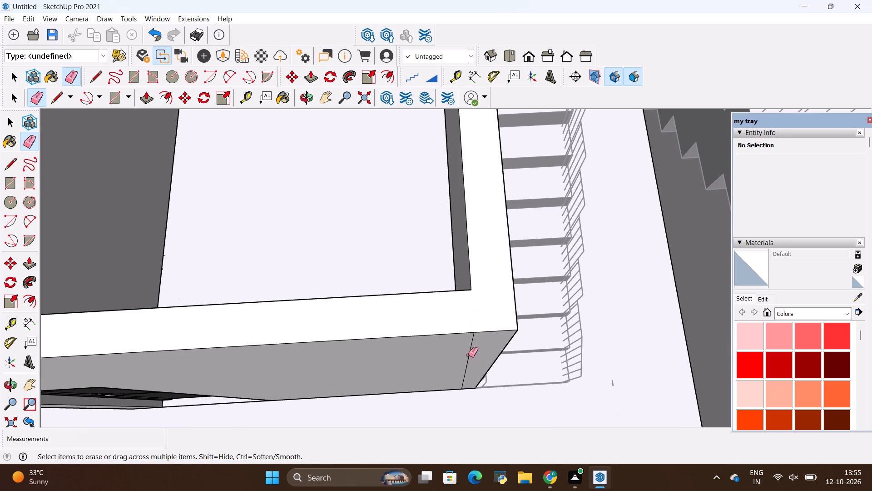
pyautogui.click(473, 353)
# Erase the wall-top seam where the long partition beside the hall meets the opposite outer wall.
pyautogui.scroll(-15, 444, 355)
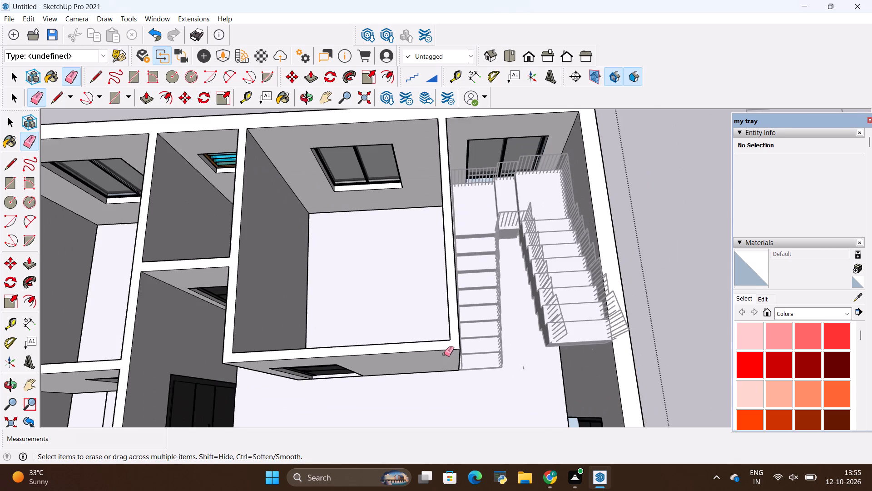
pyautogui.scroll(-12, 445, 354)
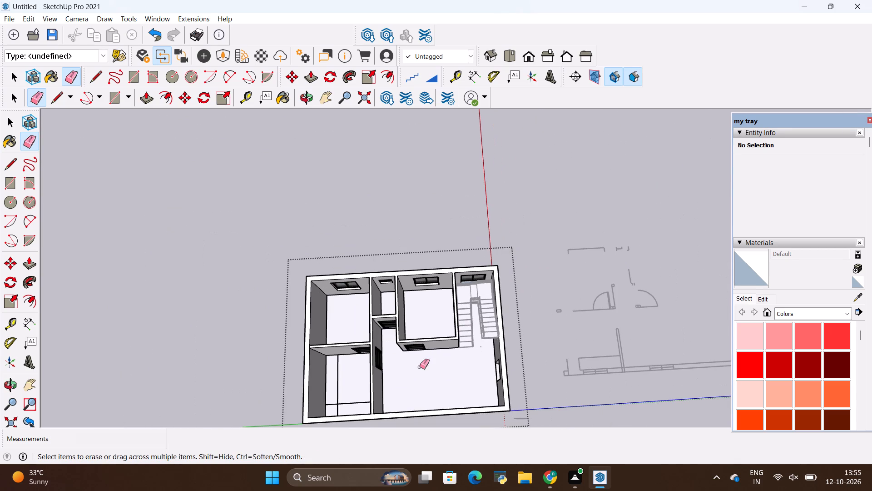
pyautogui.scroll(5, 386, 356)
pyautogui.scroll(-6, 378, 350)
pyautogui.scroll(16, 335, 429)
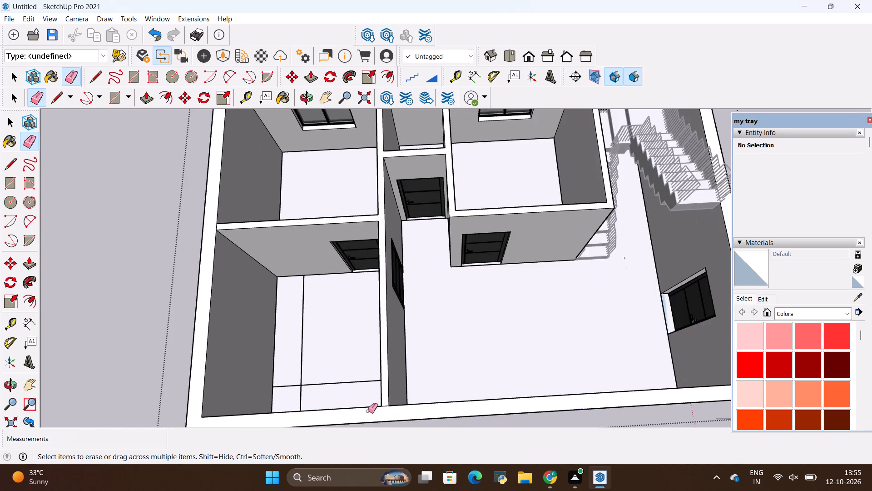
pyautogui.scroll(12, 368, 411)
pyautogui.moveTo(399, 386); pyautogui.dragTo(408, 411)
# Erase the seam where the partition between the two end rooms meets the outer side wall, and close the wall group.
pyautogui.scroll(-7, 411, 396)
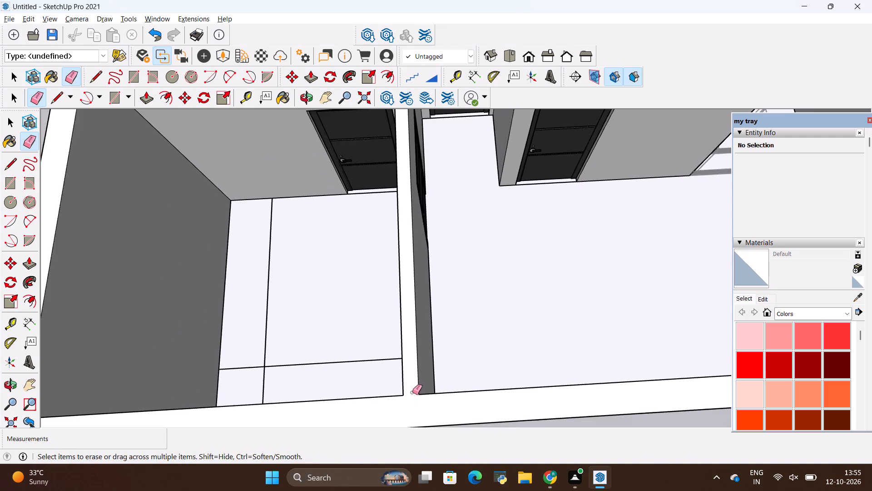
pyautogui.scroll(-11, 412, 392)
pyautogui.scroll(6, 293, 235)
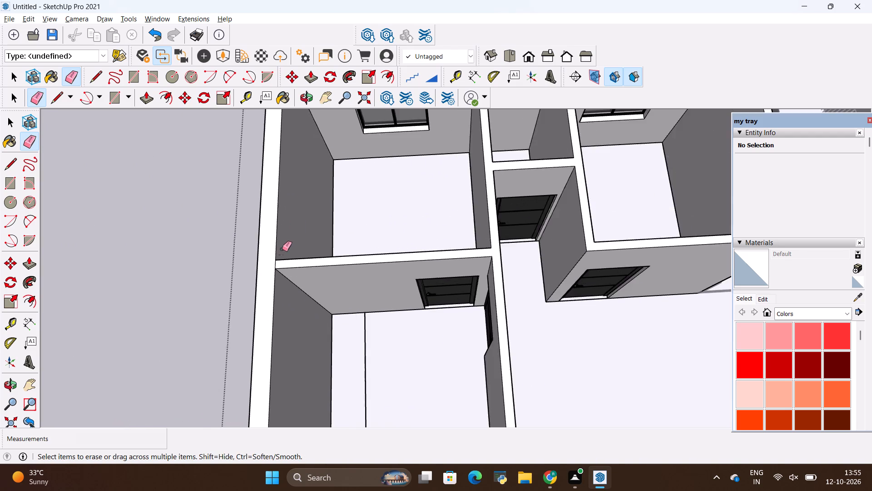
pyautogui.scroll(12, 282, 249)
pyautogui.moveTo(271, 281); pyautogui.dragTo(285, 286)
pyautogui.scroll(-7, 193, 291)
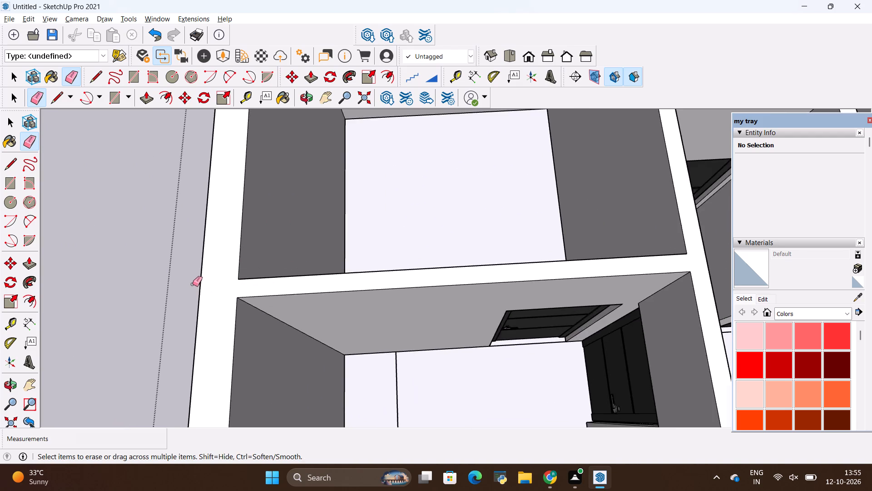
pyautogui.scroll(-13, 193, 284)
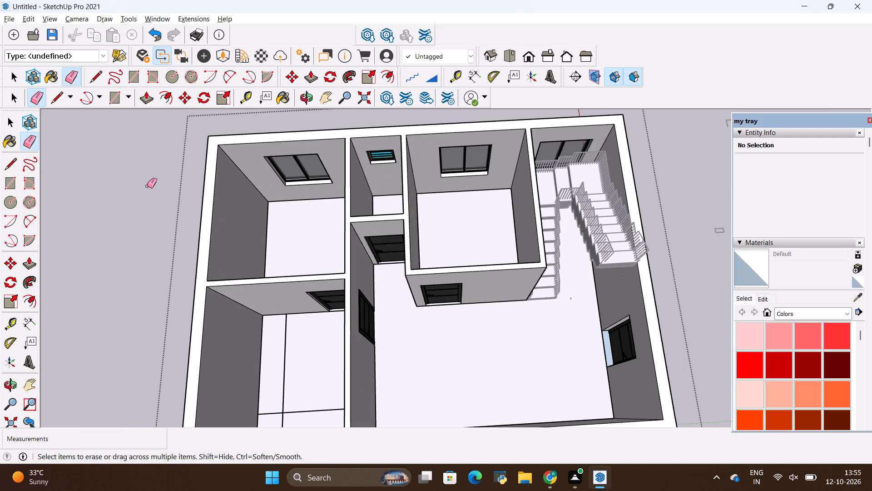
pyautogui.press('space')
pyautogui.click(148, 186)
# Inspect the cleaned wall tops, the staircase and the outer walls of the house from all around.
pyautogui.scroll(-9, 162, 225)
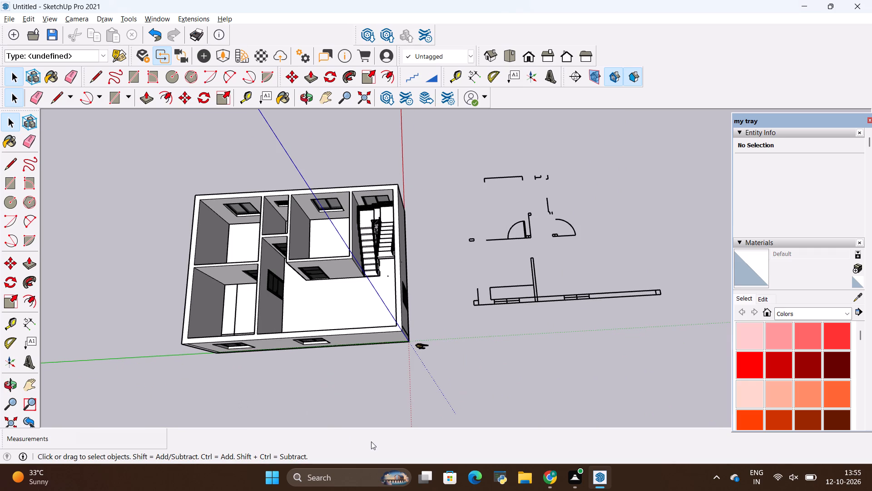
pyautogui.moveTo(364, 435); pyautogui.dragTo(355, 418, button='middle')
pyautogui.moveTo(353, 415); pyautogui.dragTo(322, 244, button='middle')
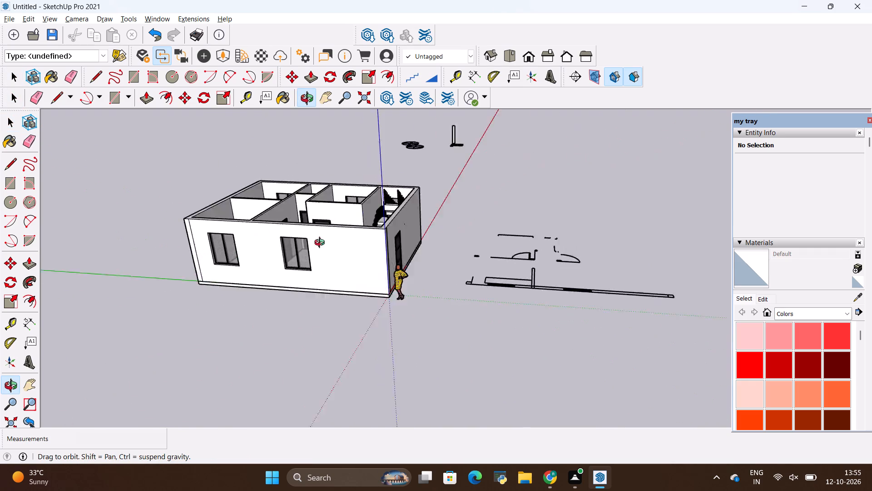
pyautogui.moveTo(322, 244); pyautogui.dragTo(263, 363, button='middle')
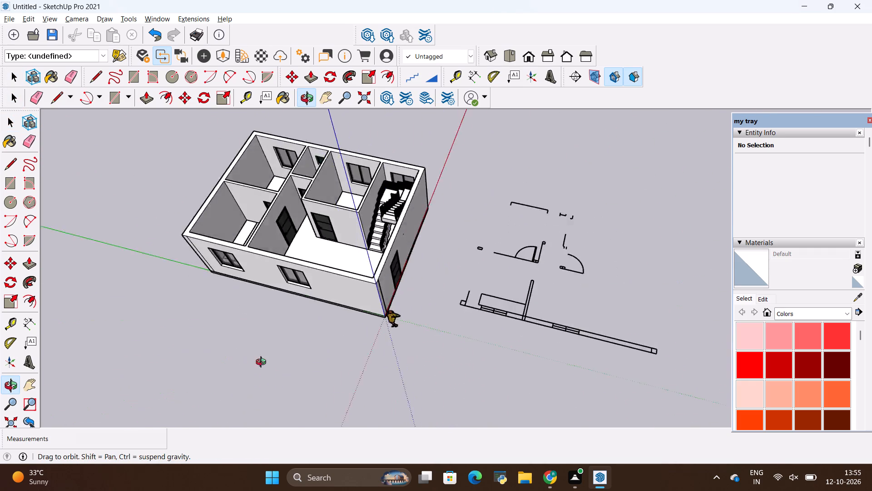
pyautogui.moveTo(263, 363); pyautogui.dragTo(399, 356, button='middle')
pyautogui.scroll(2, 372, 241)
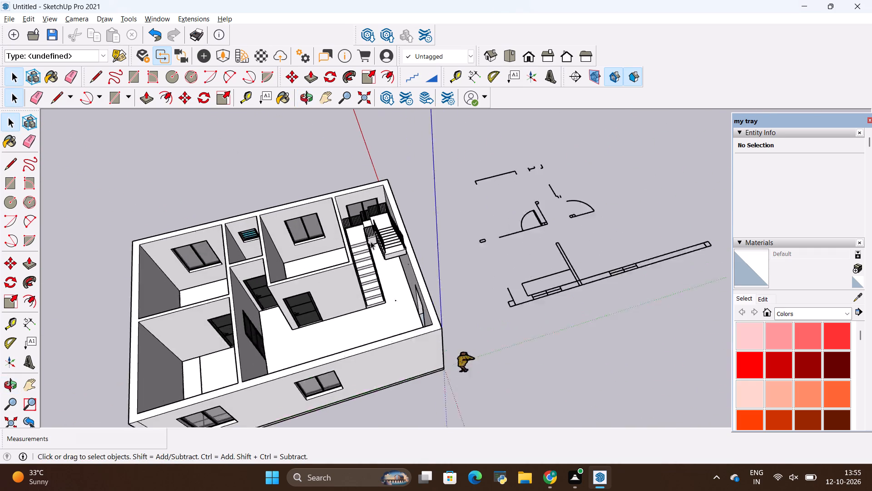
pyautogui.scroll(10, 371, 241)
pyautogui.scroll(4, 293, 264)
pyautogui.scroll(-11, 293, 265)
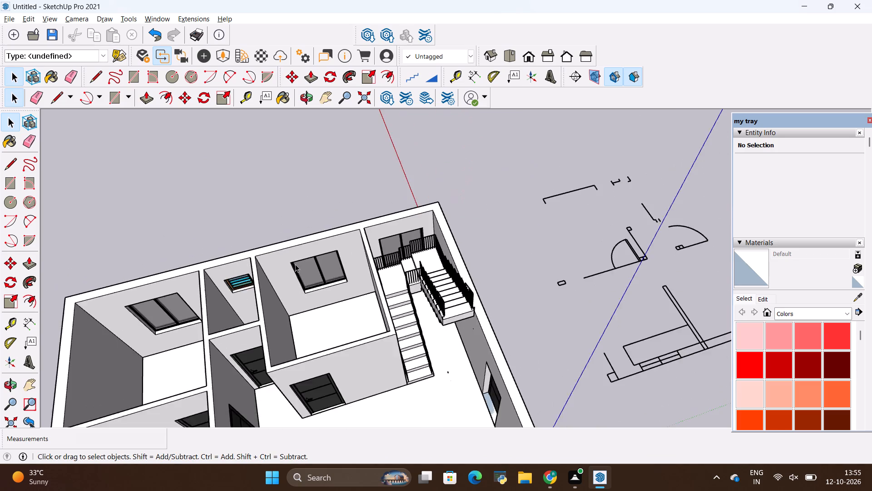
pyautogui.scroll(-12, 295, 264)
pyautogui.moveTo(300, 352); pyautogui.dragTo(410, 269, button='middle')
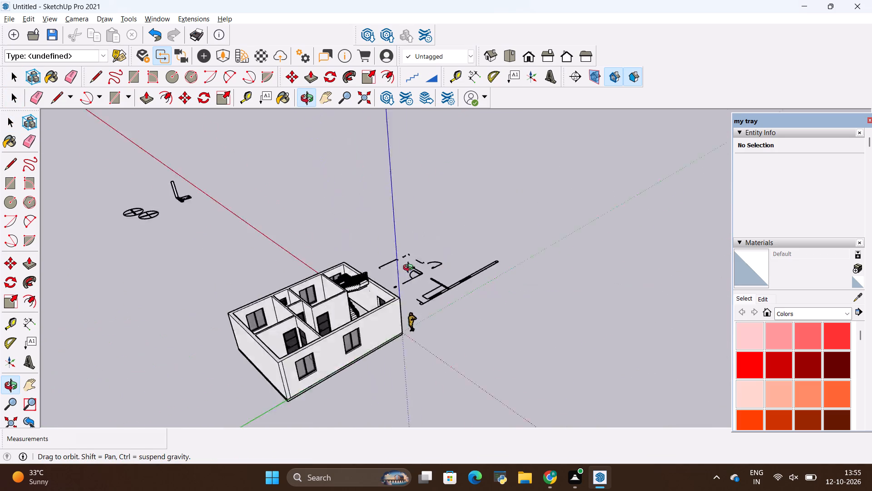
pyautogui.moveTo(410, 269); pyautogui.dragTo(277, 339, button='middle')
# Erase all the leftover 2D plan linework lying on the ground beside the staircase end of the house.
pyautogui.scroll(2, 389, 217)
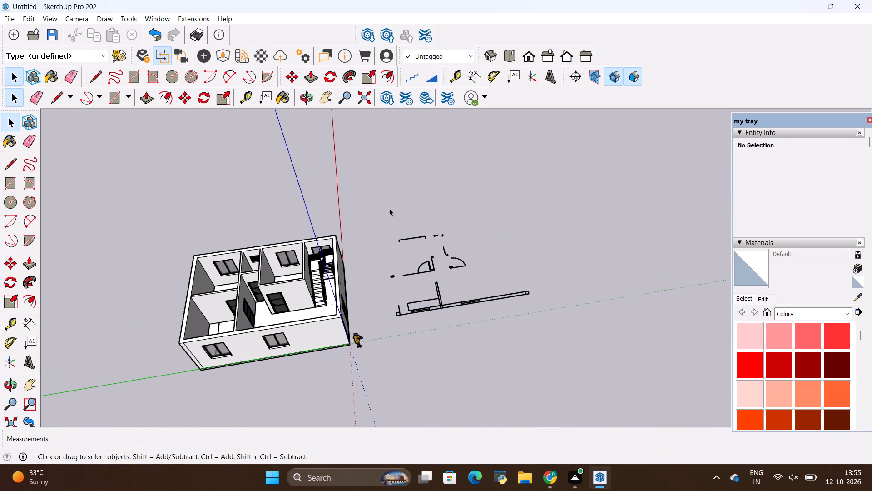
pyautogui.moveTo(366, 216); pyautogui.dragTo(451, 311)
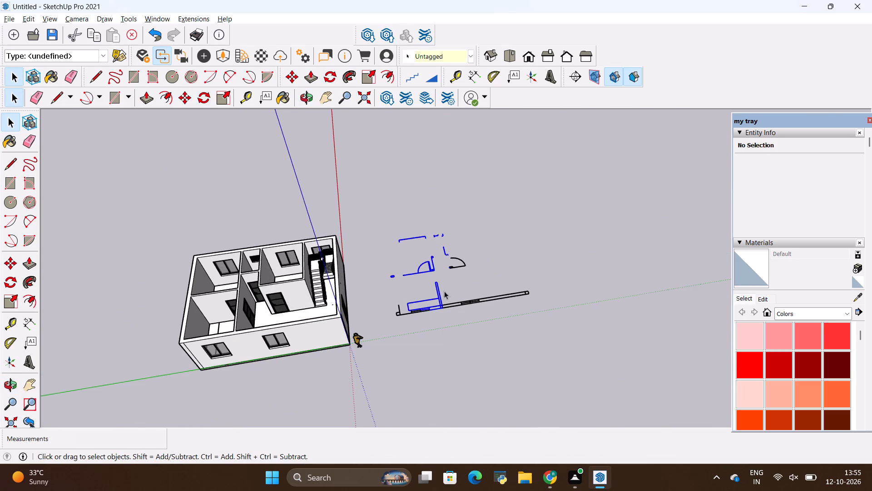
pyautogui.moveTo(377, 221); pyautogui.dragTo(564, 319)
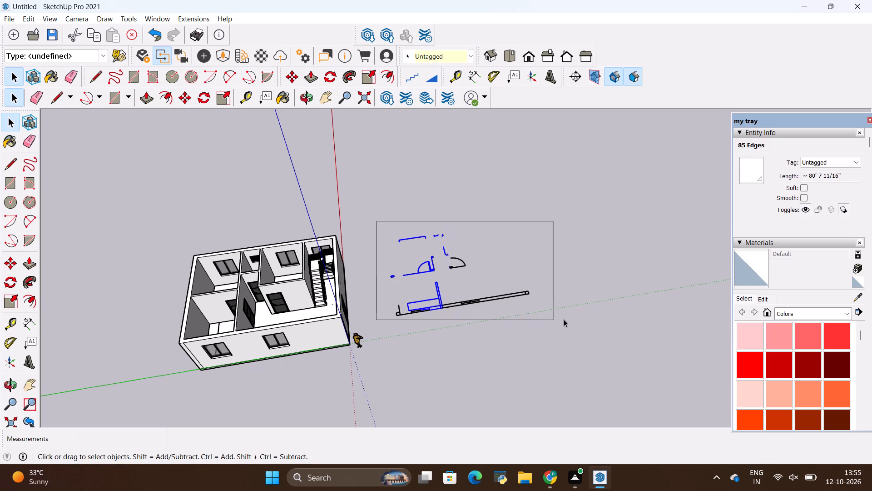
pyautogui.moveTo(564, 319); pyautogui.dragTo(566, 327)
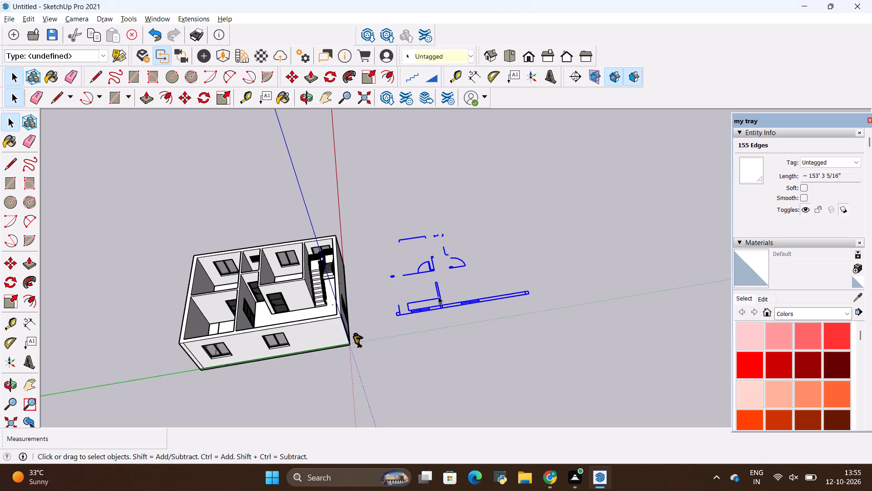
pyautogui.rightClick(438, 298)
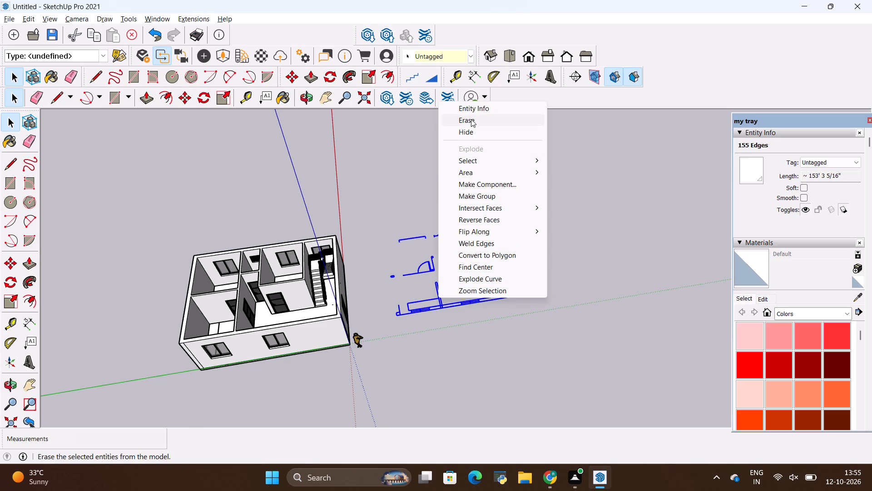
pyautogui.click(471, 117)
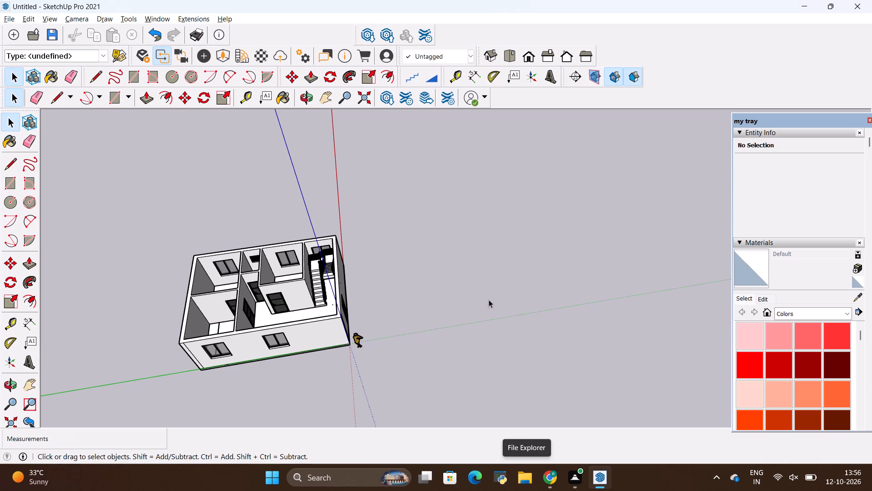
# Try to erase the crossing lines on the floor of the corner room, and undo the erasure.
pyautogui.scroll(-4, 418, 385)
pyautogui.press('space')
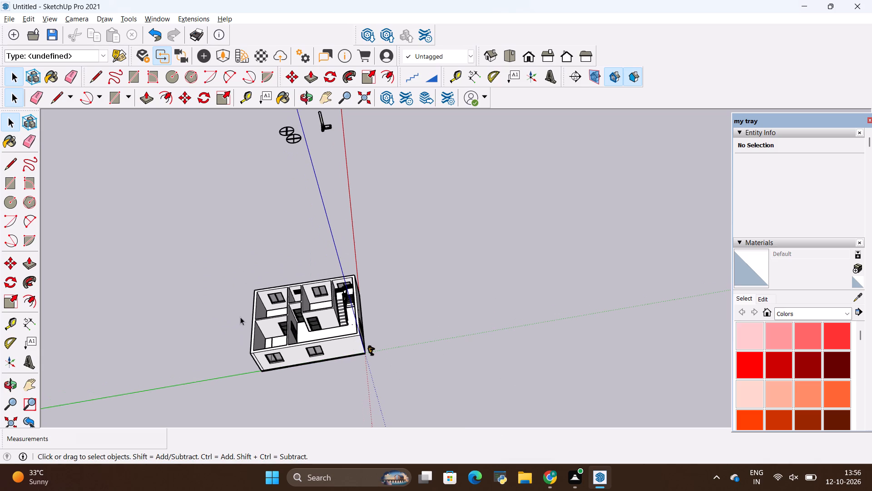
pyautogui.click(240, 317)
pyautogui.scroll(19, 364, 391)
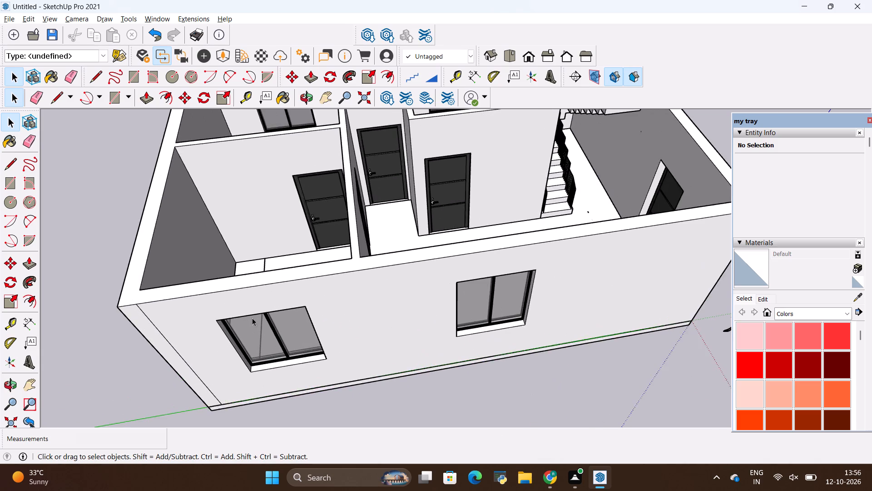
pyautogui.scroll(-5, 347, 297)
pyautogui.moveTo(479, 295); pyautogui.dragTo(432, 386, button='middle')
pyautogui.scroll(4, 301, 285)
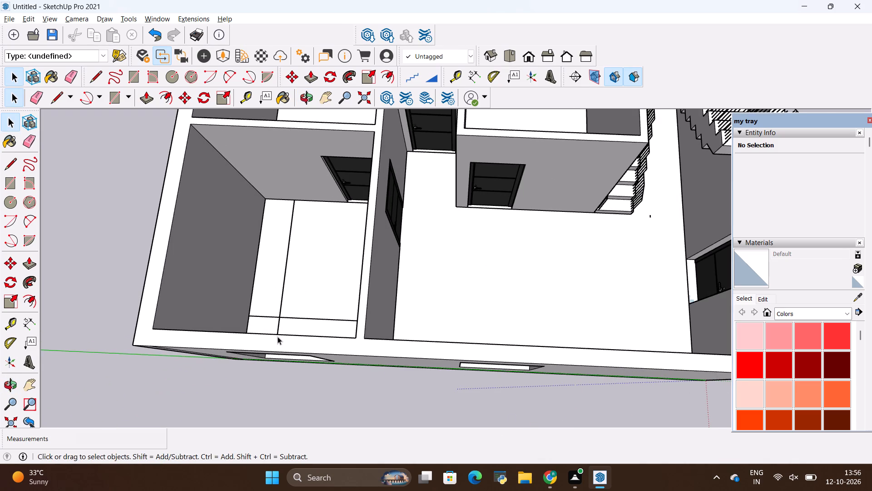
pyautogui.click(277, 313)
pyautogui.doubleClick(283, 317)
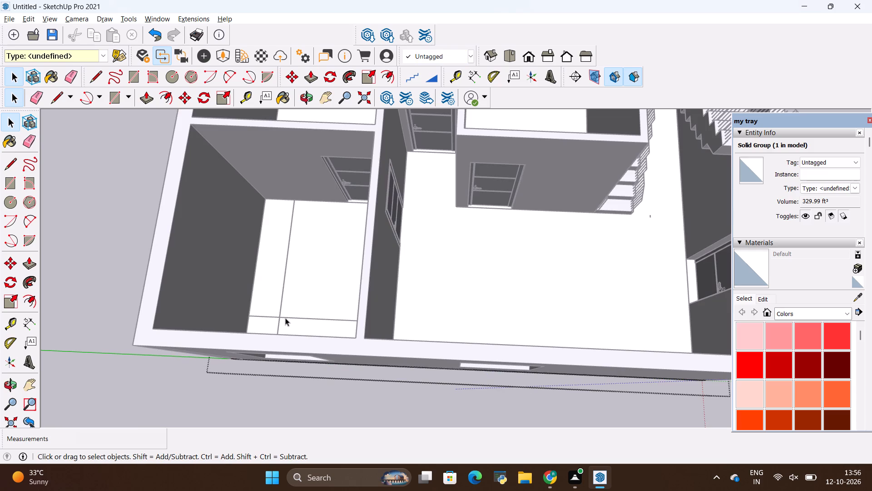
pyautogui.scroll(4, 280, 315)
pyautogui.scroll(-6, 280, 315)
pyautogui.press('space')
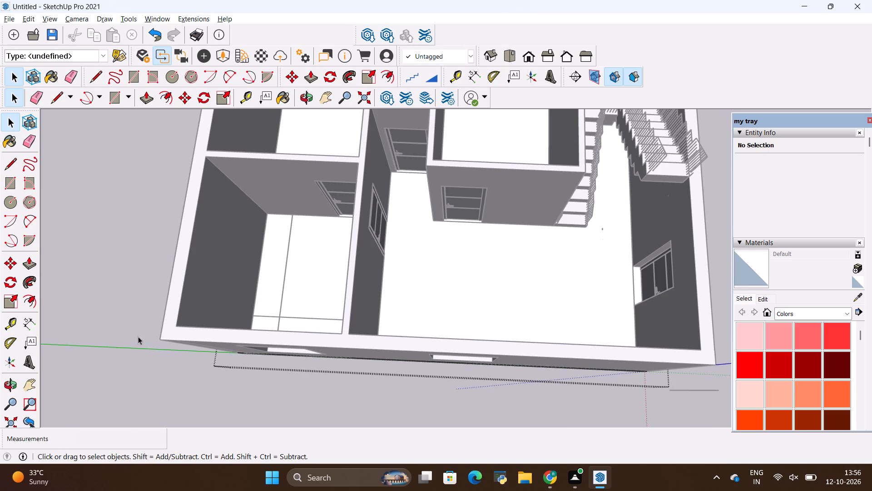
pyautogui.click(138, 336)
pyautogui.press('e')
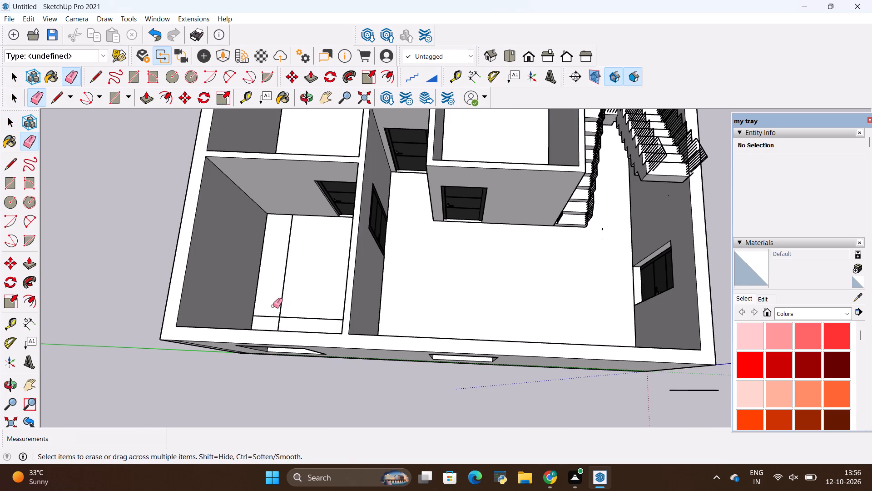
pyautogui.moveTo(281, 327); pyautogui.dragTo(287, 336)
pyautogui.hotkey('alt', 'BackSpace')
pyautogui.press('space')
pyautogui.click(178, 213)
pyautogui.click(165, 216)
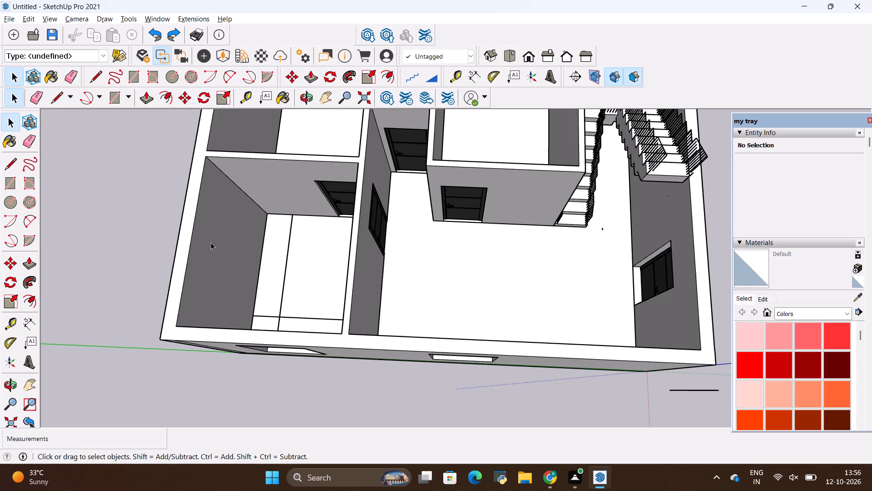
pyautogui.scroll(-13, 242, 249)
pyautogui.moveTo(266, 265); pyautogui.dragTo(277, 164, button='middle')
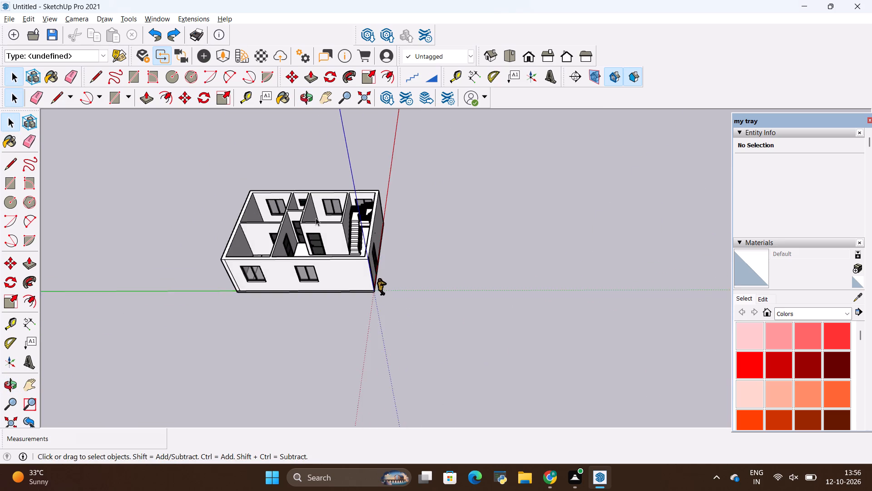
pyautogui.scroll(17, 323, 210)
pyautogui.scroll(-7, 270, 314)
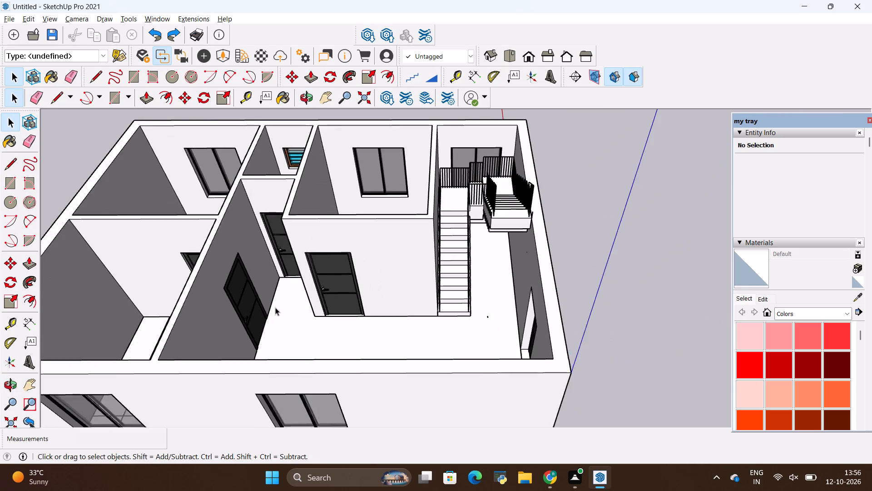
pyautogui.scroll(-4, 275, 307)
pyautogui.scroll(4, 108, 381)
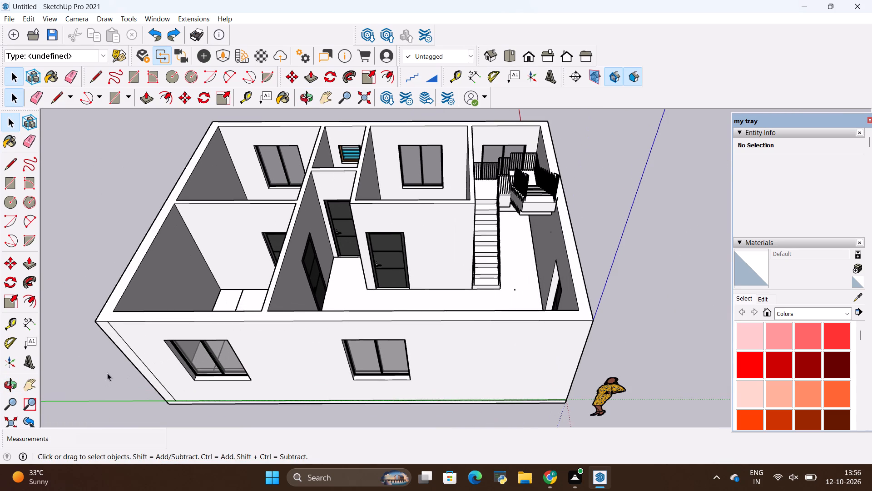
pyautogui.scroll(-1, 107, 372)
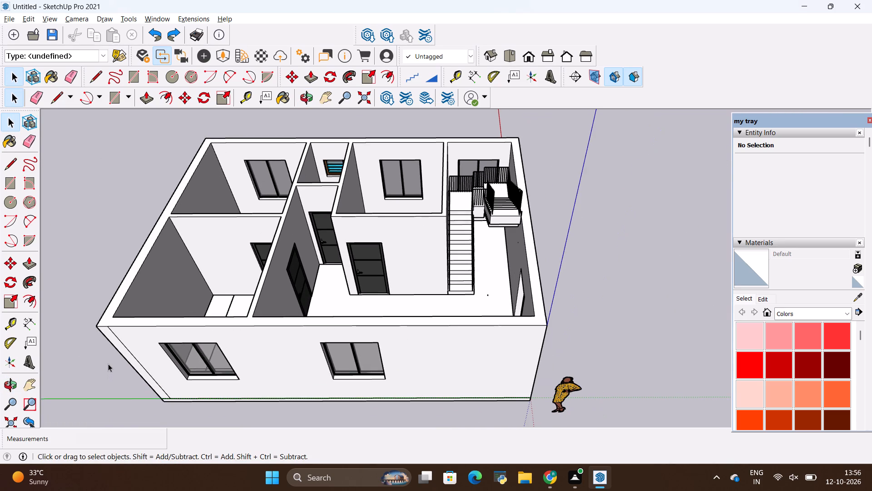
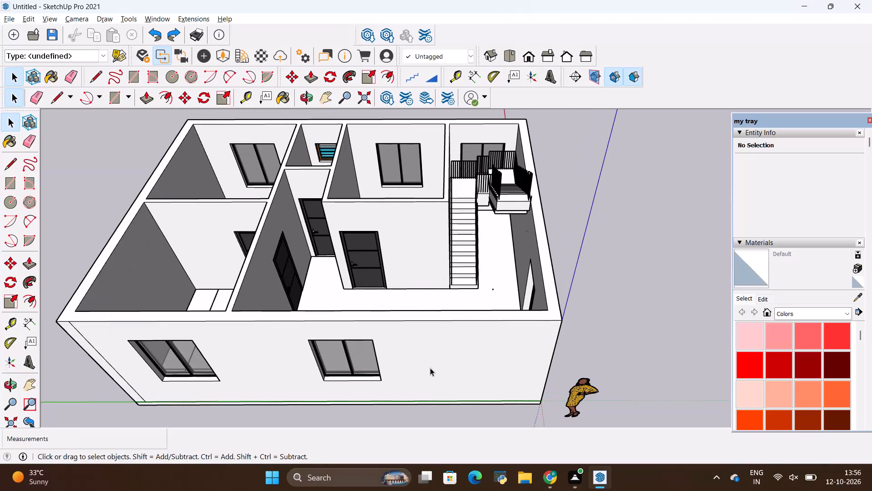
# Inspect the open-topped house from all around, checking the outer walls, wall tops, rooms and staircase.
pyautogui.scroll(-1, 431, 369)
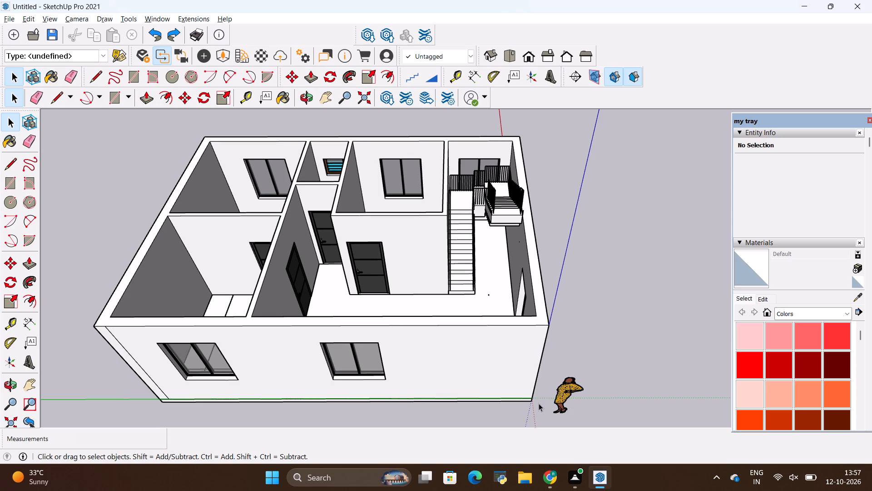
pyautogui.scroll(-2, 539, 403)
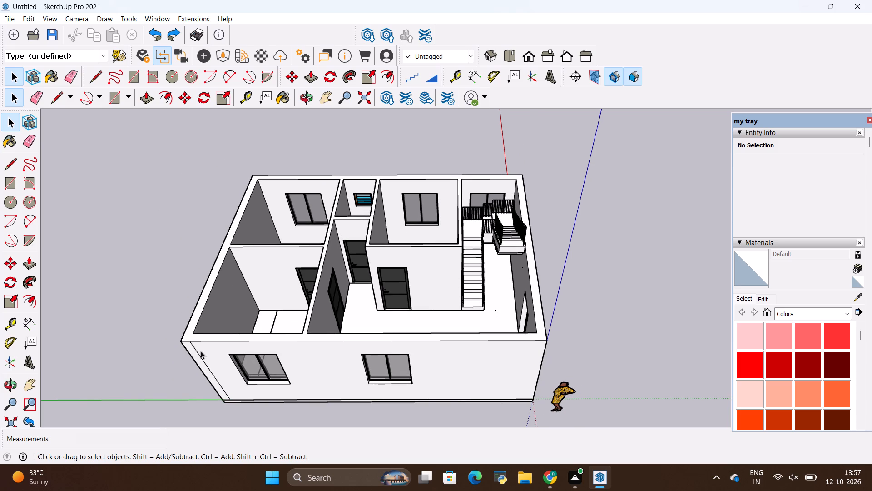
pyautogui.scroll(5, 184, 351)
pyautogui.scroll(-6, 184, 351)
pyautogui.moveTo(184, 350); pyautogui.dragTo(313, 316, button='middle')
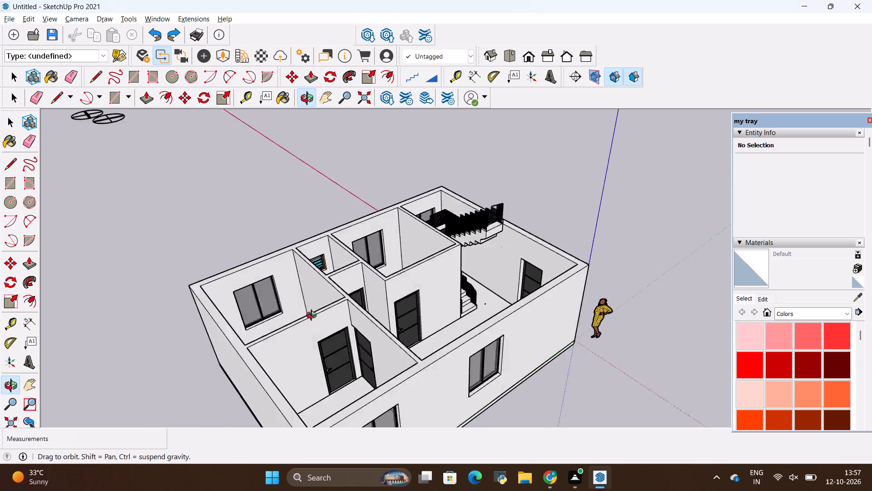
pyautogui.moveTo(313, 316); pyautogui.dragTo(211, 346, button='middle')
pyautogui.scroll(-5, 212, 342)
pyautogui.moveTo(355, 353); pyautogui.dragTo(252, 359, button='middle')
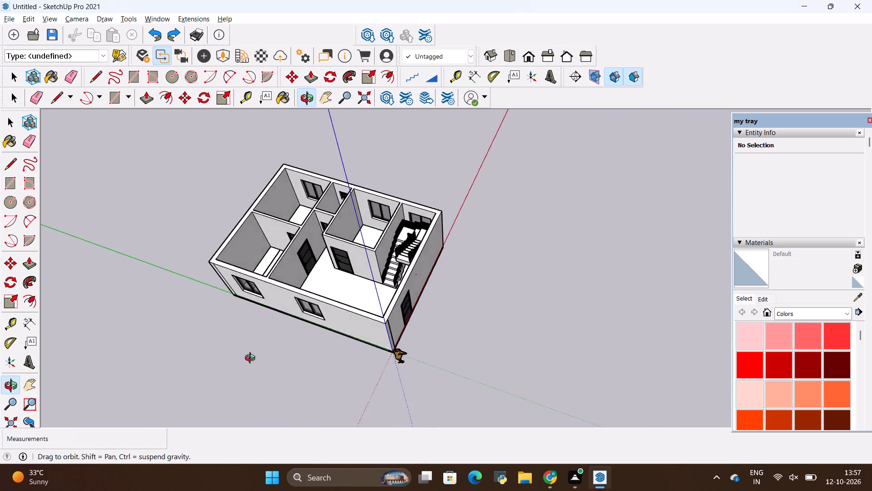
pyautogui.moveTo(252, 359); pyautogui.dragTo(270, 350, button='middle')
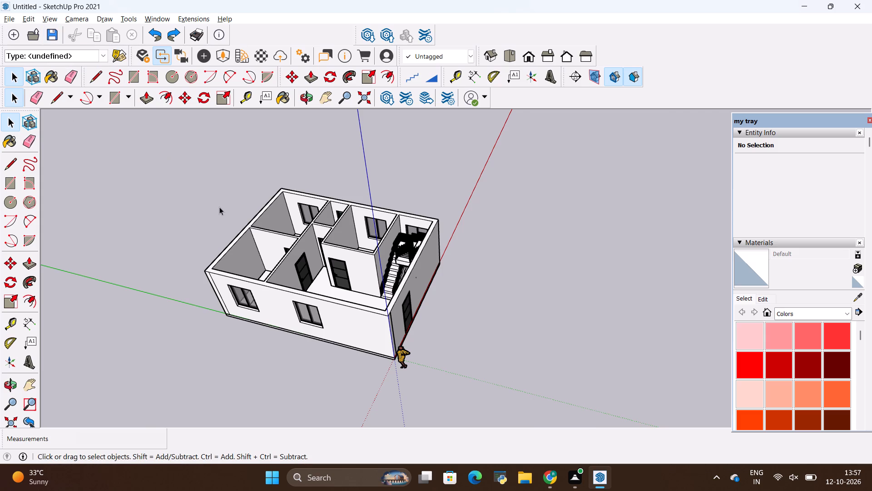
pyautogui.scroll(6, 277, 303)
pyautogui.scroll(-6, 269, 234)
pyautogui.middleClick(308, 215)
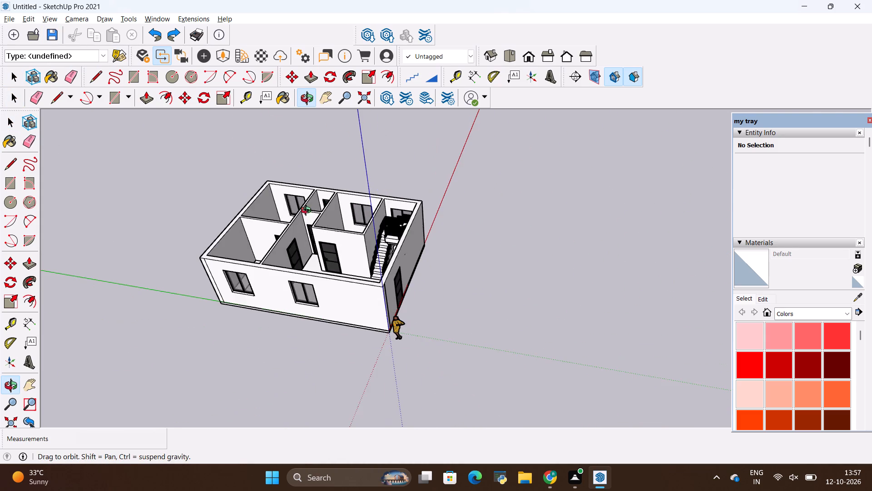
pyautogui.scroll(8, 352, 245)
pyautogui.scroll(-6, 429, 234)
pyautogui.moveTo(461, 206); pyautogui.dragTo(408, 291, button='middle')
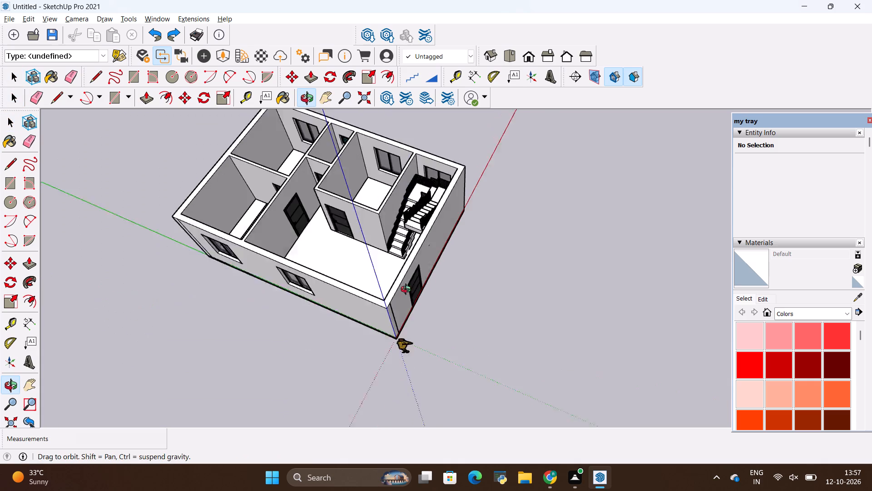
pyautogui.moveTo(408, 291); pyautogui.dragTo(619, 291, button='middle')
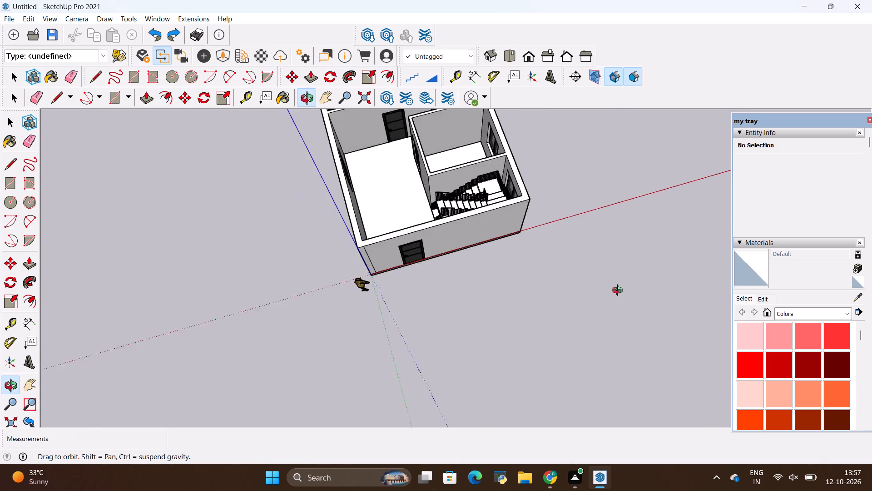
pyautogui.moveTo(619, 291); pyautogui.dragTo(622, 286, button='middle')
pyautogui.scroll(-7, 512, 299)
pyautogui.scroll(7, 457, 200)
pyautogui.moveTo(372, 239); pyautogui.dragTo(382, 259, button='middle')
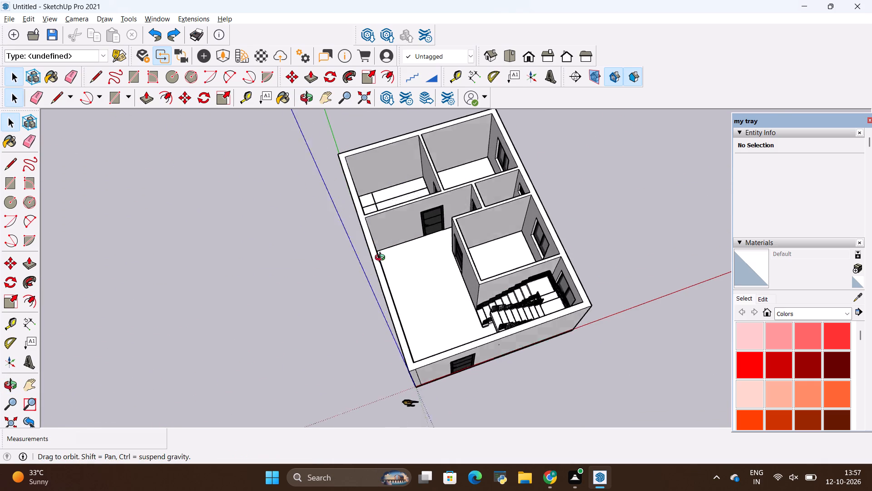
pyautogui.moveTo(382, 259); pyautogui.dragTo(303, 200, button='middle')
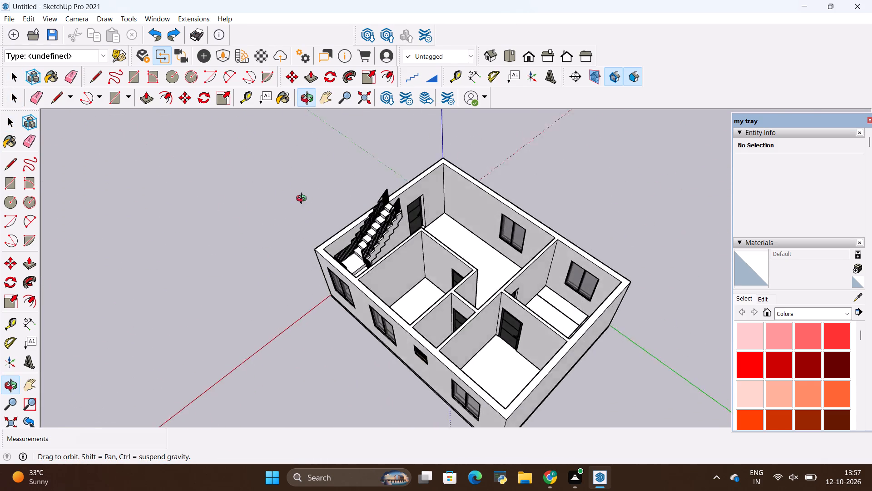
pyautogui.moveTo(303, 200); pyautogui.dragTo(512, 258, button='middle')
pyautogui.moveTo(514, 203); pyautogui.dragTo(343, 122, button='middle')
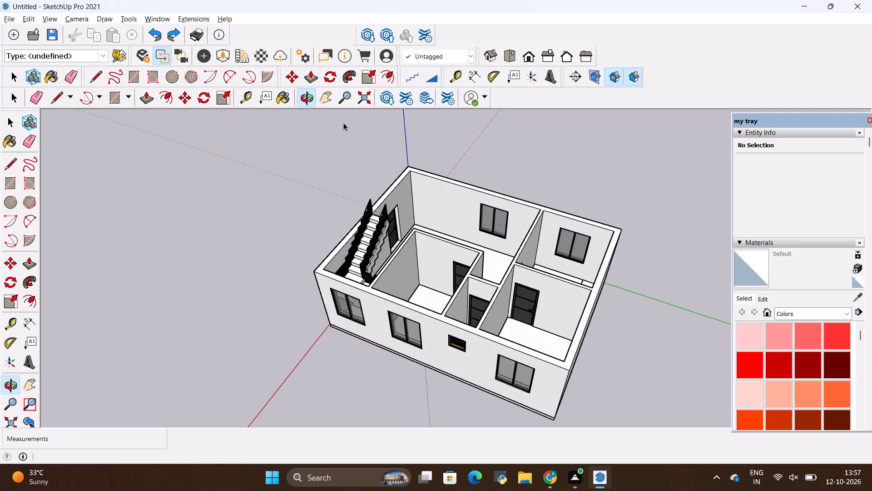
pyautogui.scroll(-5, 324, 147)
pyautogui.moveTo(369, 314); pyautogui.dragTo(582, 271, button='middle')
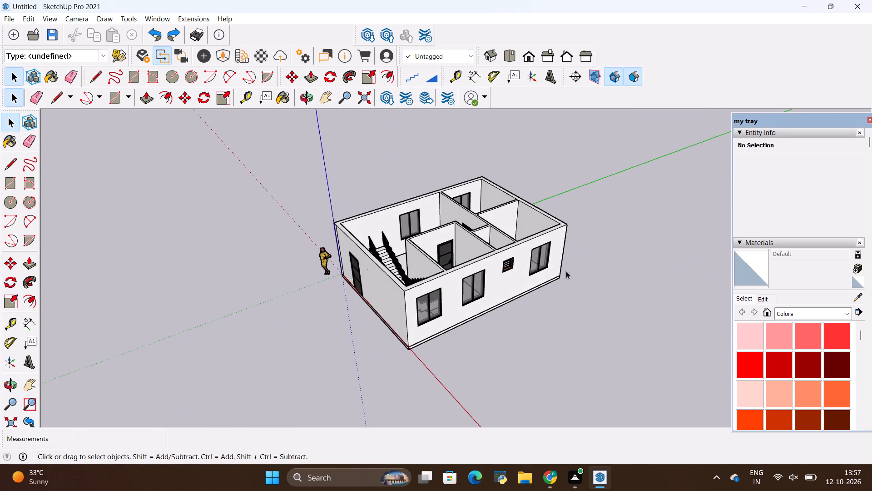
pyautogui.moveTo(223, 196); pyautogui.dragTo(634, 252, button='middle')
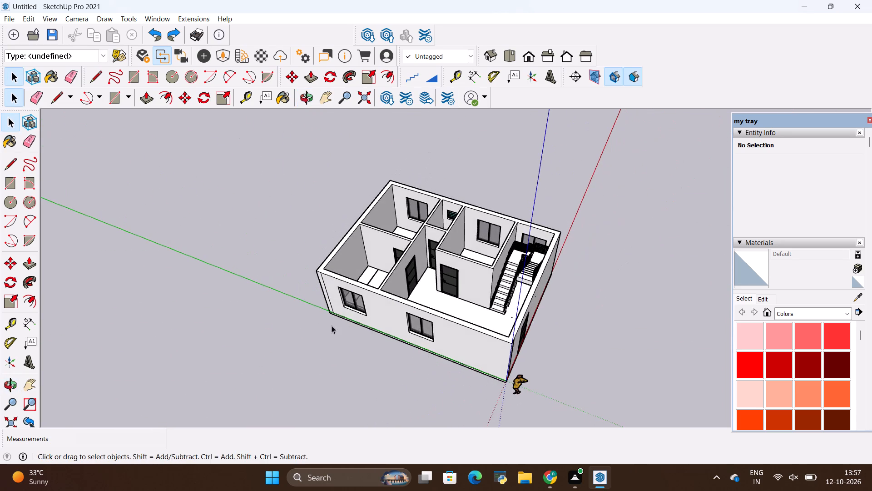
pyautogui.moveTo(320, 331); pyautogui.dragTo(379, 255, button='middle')
# Examine the long outer wall with two windows up close, and the rooms behind it from above.
pyautogui.scroll(-11, 379, 255)
pyautogui.scroll(17, 421, 273)
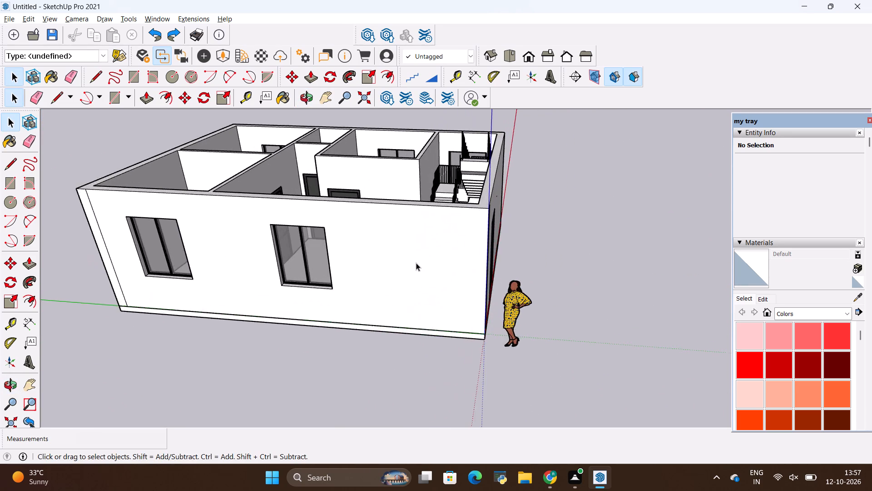
pyautogui.scroll(8, 408, 261)
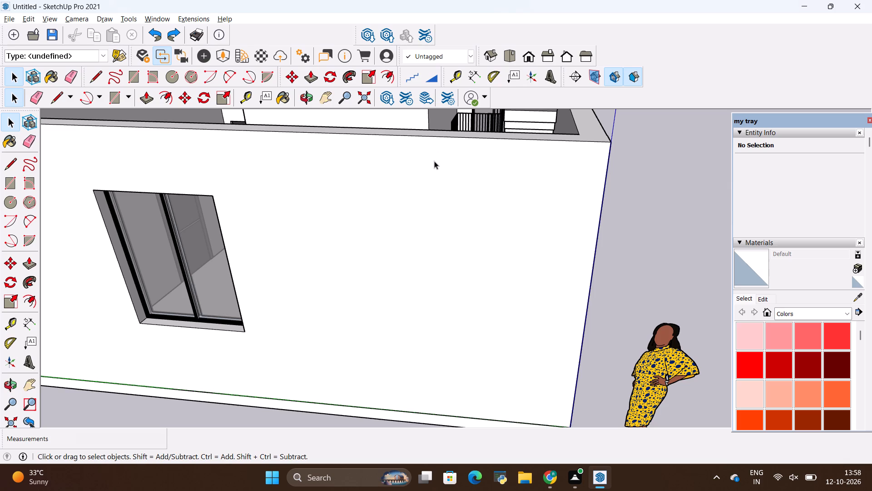
pyautogui.scroll(-13, 401, 328)
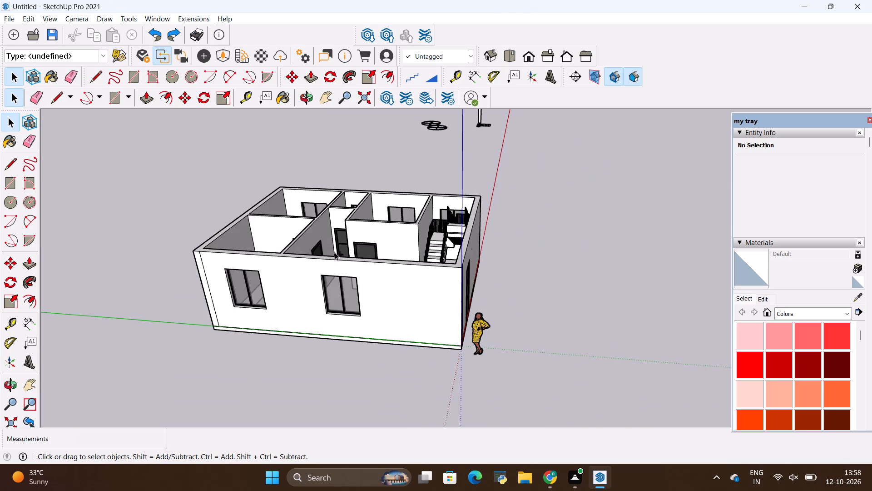
pyautogui.scroll(4, 234, 224)
pyautogui.scroll(3, 510, 279)
pyautogui.scroll(-5, 434, 244)
pyautogui.moveTo(456, 234); pyautogui.dragTo(462, 355, button='middle')
pyautogui.scroll(-3, 456, 327)
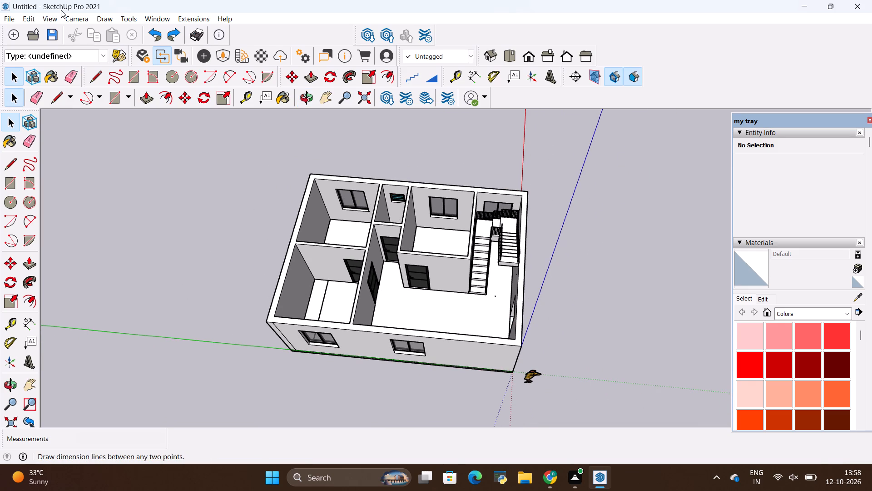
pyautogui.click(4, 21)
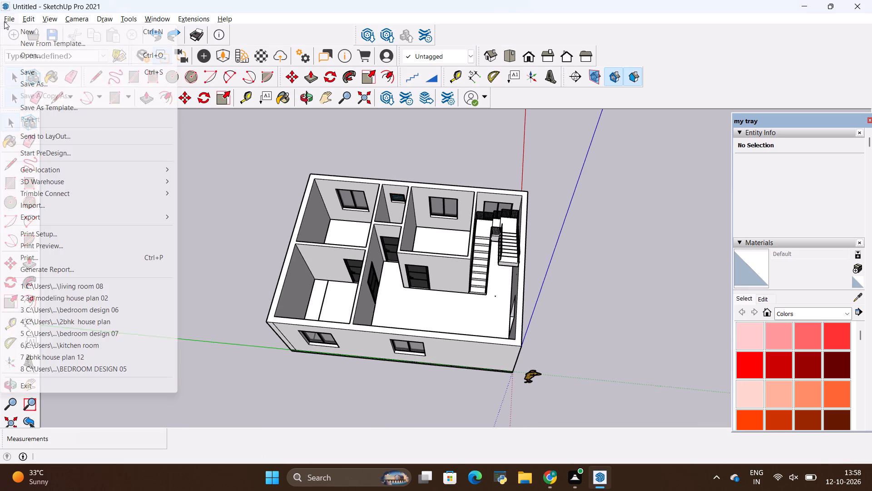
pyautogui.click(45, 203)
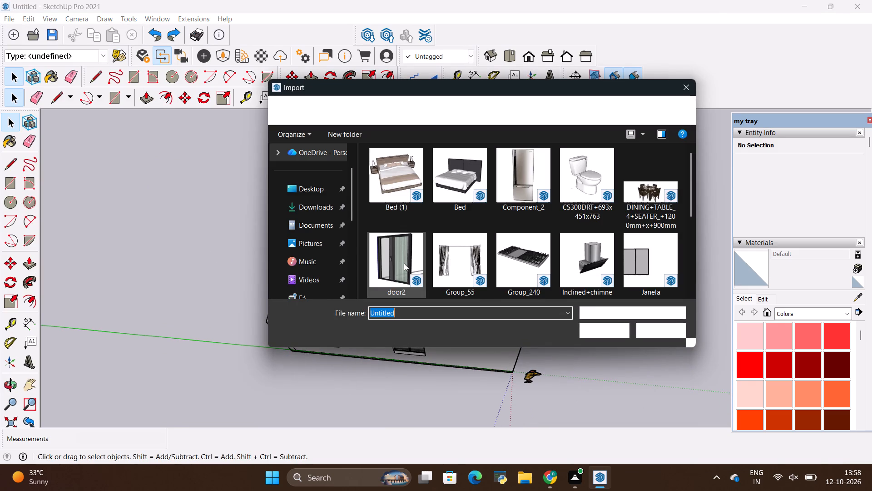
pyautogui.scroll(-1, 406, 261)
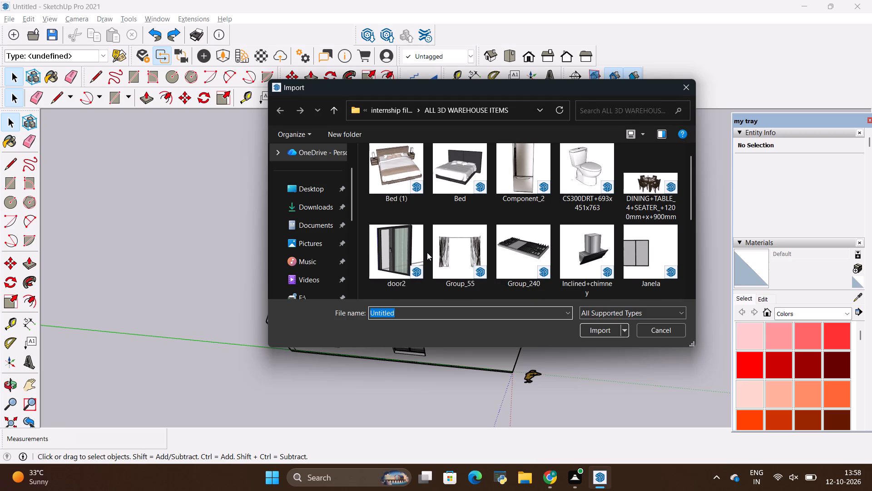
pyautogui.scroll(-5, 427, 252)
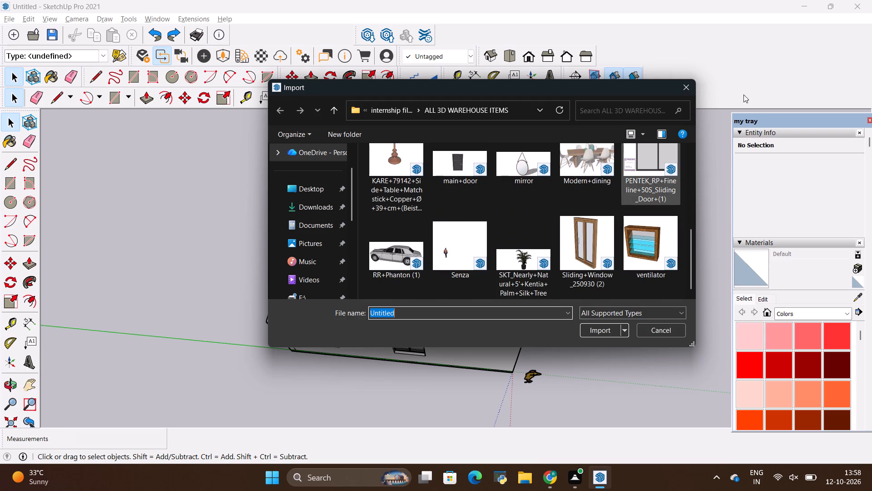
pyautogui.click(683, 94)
# Inspect the room interiors and staircase from above, and look closely at the crossing lines on the corner room's floor.
pyautogui.scroll(-3, 447, 267)
pyautogui.scroll(3, 471, 324)
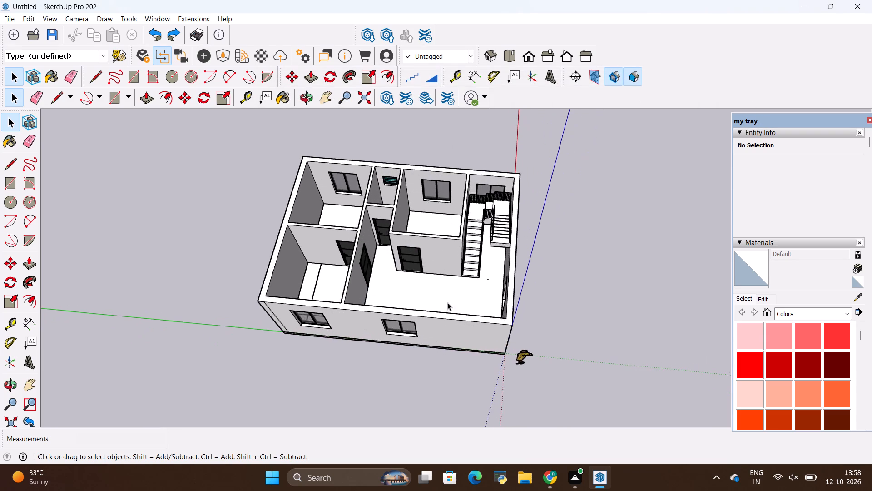
pyautogui.scroll(10, 436, 261)
pyautogui.scroll(-6, 502, 213)
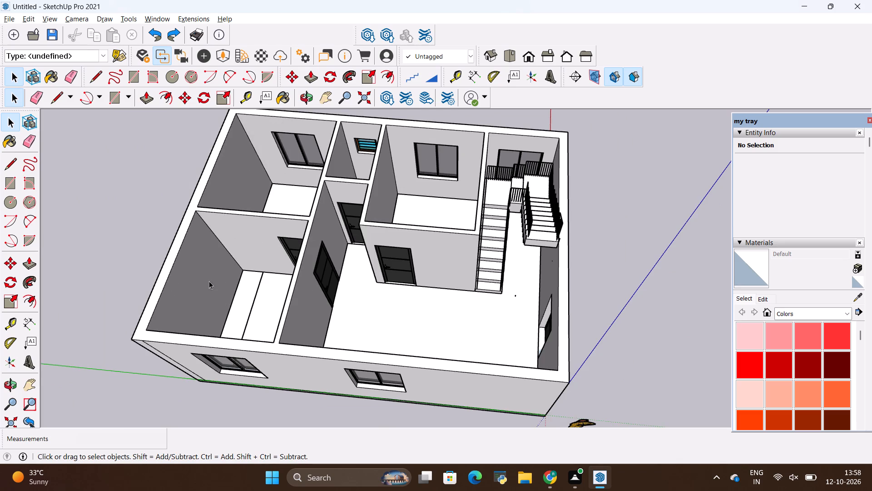
pyautogui.moveTo(193, 303); pyautogui.dragTo(578, 327, button='middle')
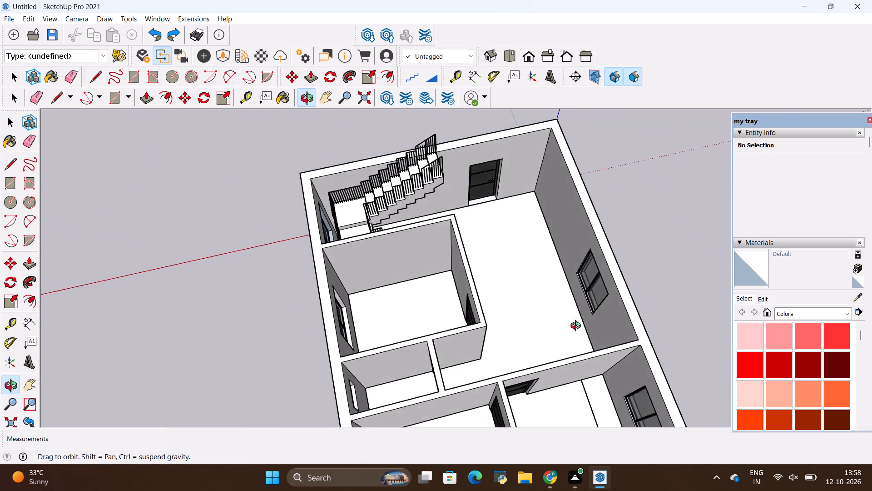
pyautogui.moveTo(578, 327); pyautogui.dragTo(192, 318, button='middle')
pyautogui.moveTo(547, 312); pyautogui.dragTo(543, 316, button='middle')
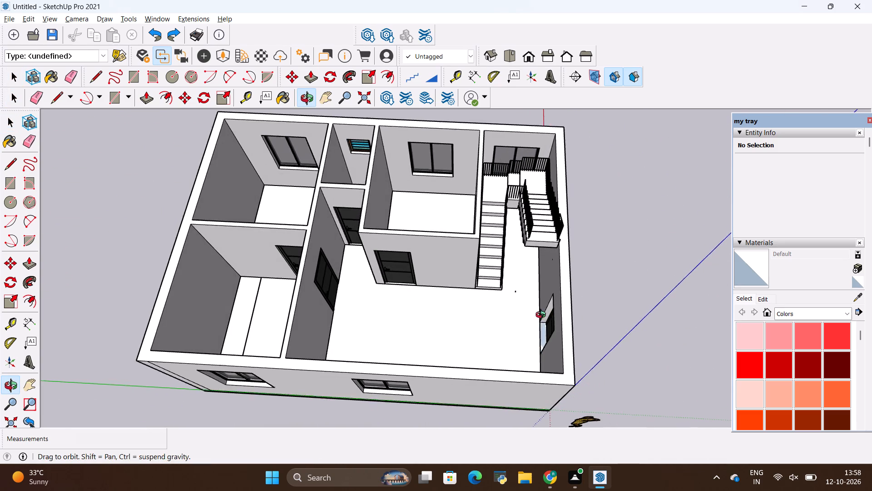
pyautogui.moveTo(543, 316); pyautogui.dragTo(191, 308, button='middle')
pyautogui.moveTo(565, 247); pyautogui.dragTo(273, 282, button='middle')
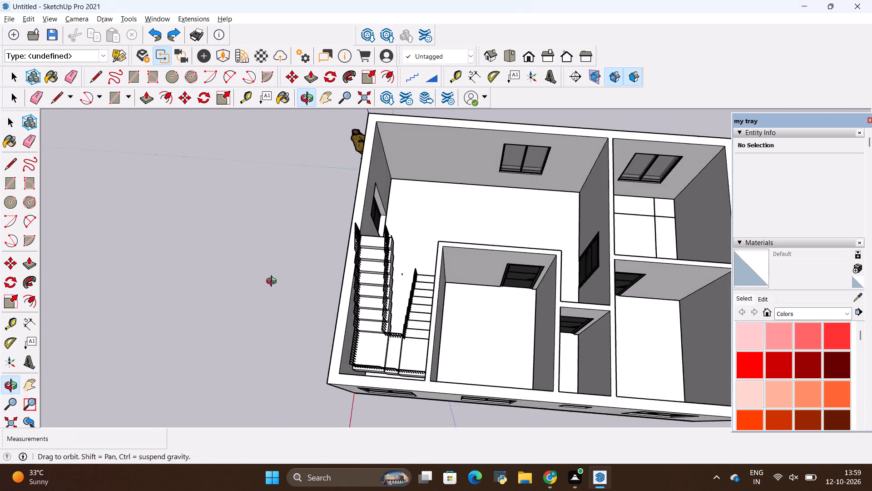
pyautogui.moveTo(273, 282); pyautogui.dragTo(243, 275, button='middle')
pyautogui.scroll(-4, 240, 274)
pyautogui.scroll(3, 669, 304)
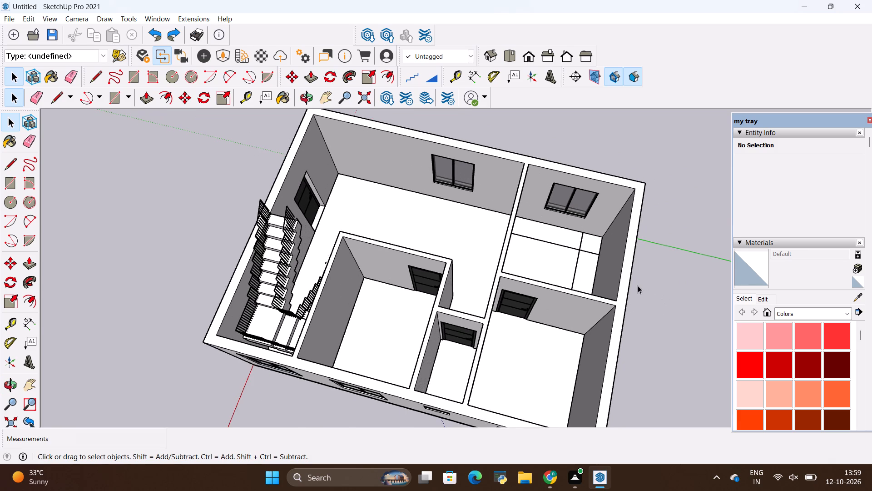
pyautogui.scroll(2, 633, 285)
pyautogui.scroll(4, 567, 255)
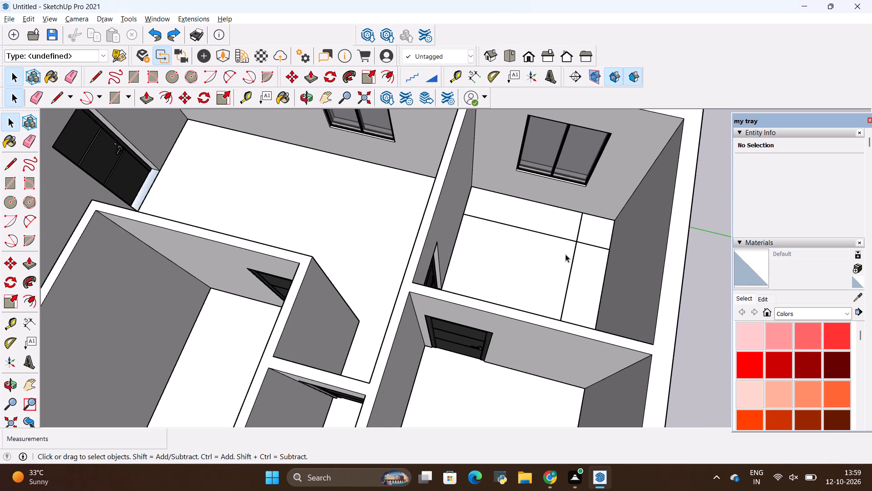
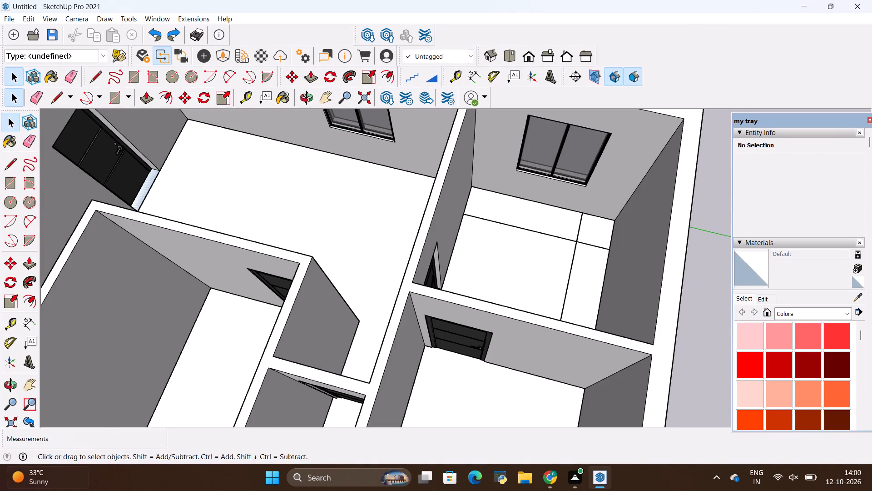
# Inspect the open-topped house from all sides, checking the outer walls, room layout, doors and windows.
pyautogui.scroll(-5, 121, 250)
pyautogui.scroll(-5, 393, 264)
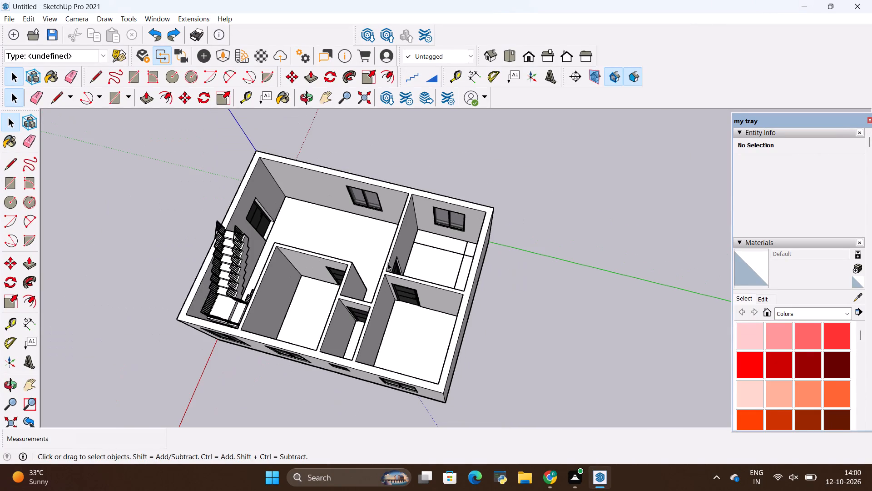
pyautogui.press('space')
pyautogui.click(583, 210)
pyautogui.scroll(-6, 404, 264)
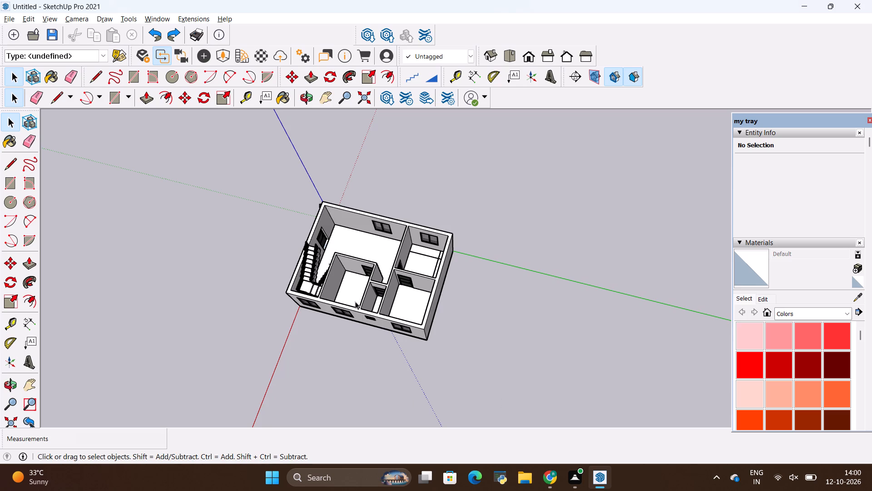
pyautogui.scroll(4, 355, 299)
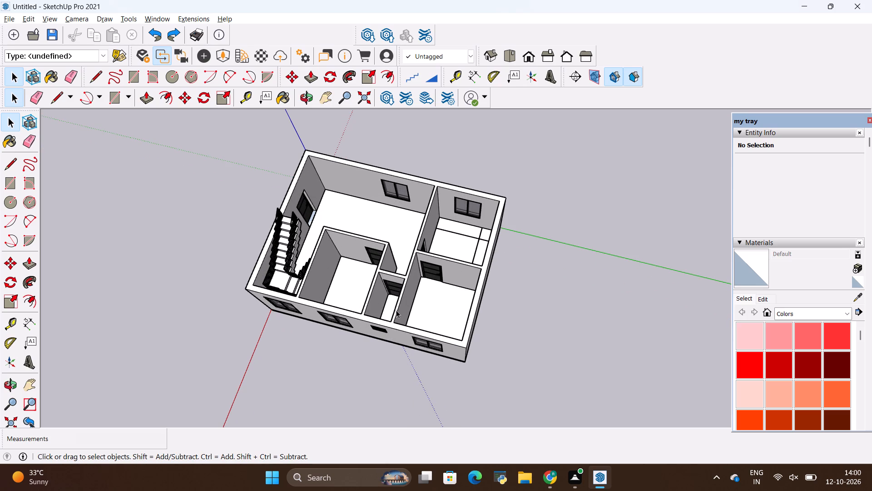
pyautogui.scroll(-5, 354, 316)
pyautogui.scroll(6, 380, 329)
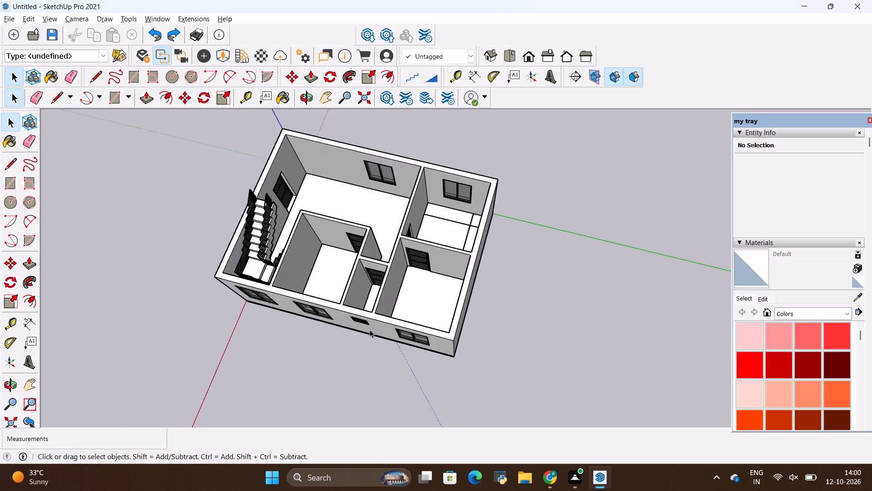
pyautogui.scroll(3, 370, 330)
pyautogui.scroll(-7, 369, 330)
pyautogui.moveTo(482, 310); pyautogui.dragTo(124, 279, button='middle')
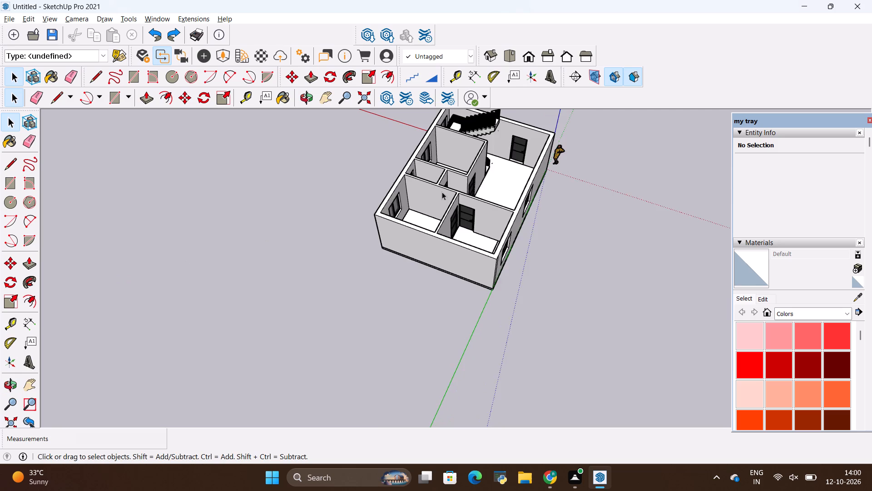
pyautogui.scroll(-5, 409, 234)
pyautogui.scroll(15, 522, 108)
pyautogui.scroll(-5, 456, 206)
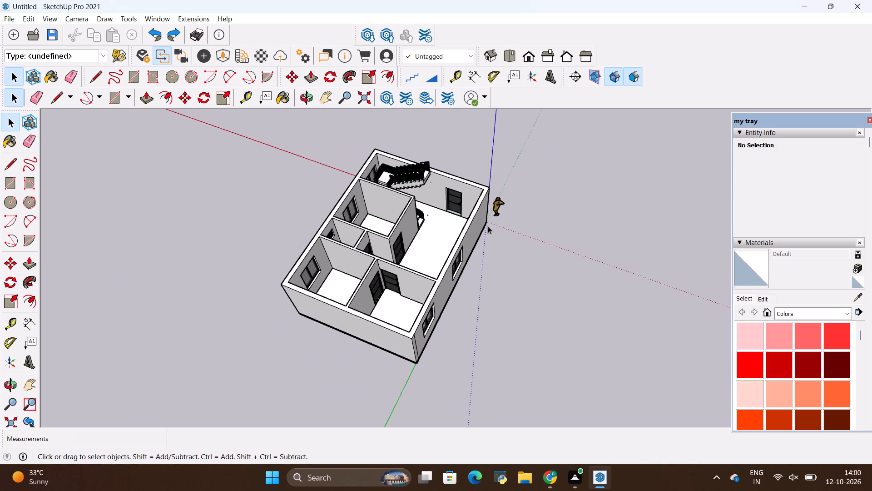
pyautogui.moveTo(497, 234); pyautogui.dragTo(196, 245, button='middle')
pyautogui.scroll(3, 506, 195)
pyautogui.moveTo(548, 234); pyautogui.dragTo(224, 185, button='middle')
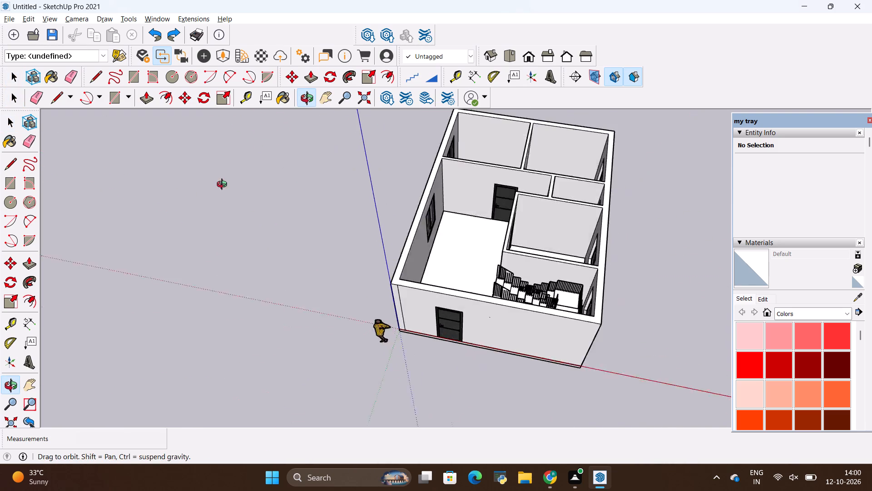
pyautogui.moveTo(224, 185); pyautogui.dragTo(220, 180, button='middle')
pyautogui.moveTo(594, 256); pyautogui.dragTo(269, 230, button='middle')
pyautogui.scroll(-4, 311, 220)
pyautogui.moveTo(421, 364); pyautogui.dragTo(582, 360, button='middle')
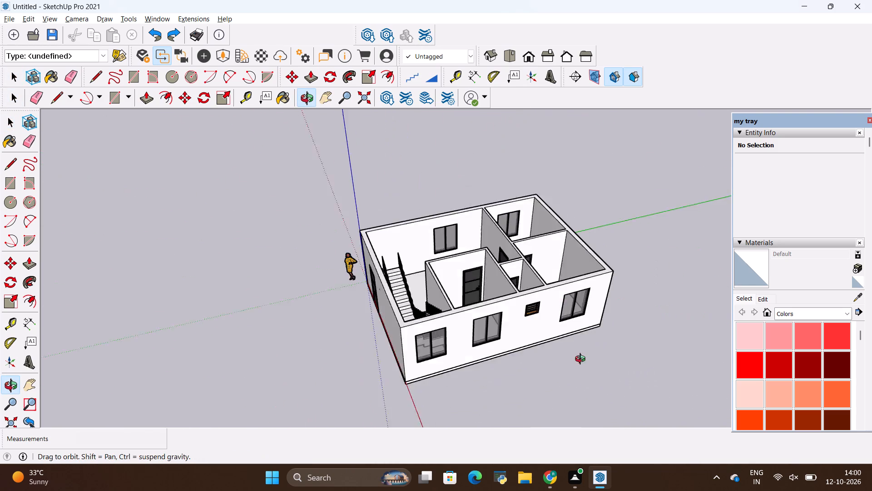
pyautogui.moveTo(582, 360); pyautogui.dragTo(673, 355, button='middle')
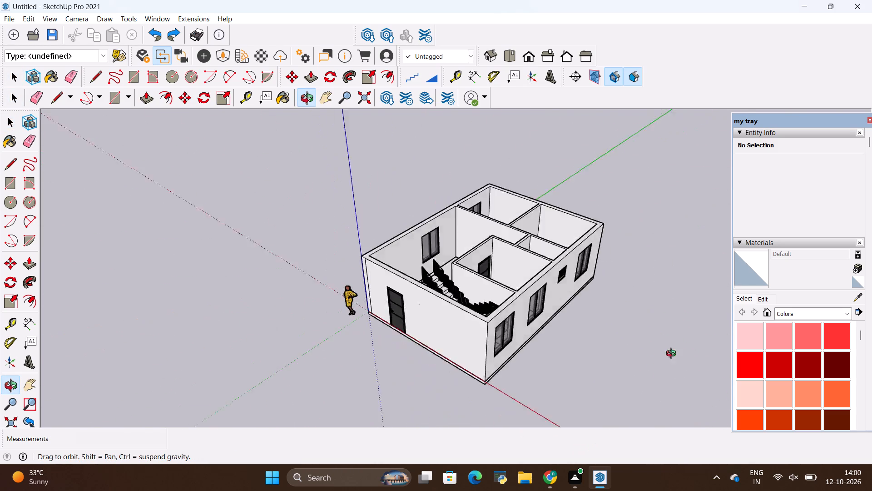
pyautogui.moveTo(673, 355); pyautogui.dragTo(701, 313, button='middle')
pyautogui.moveTo(670, 321); pyautogui.dragTo(661, 368, button='middle')
pyautogui.scroll(2, 434, 291)
pyautogui.scroll(1, 397, 284)
pyautogui.moveTo(397, 284); pyautogui.dragTo(622, 371, button='middle')
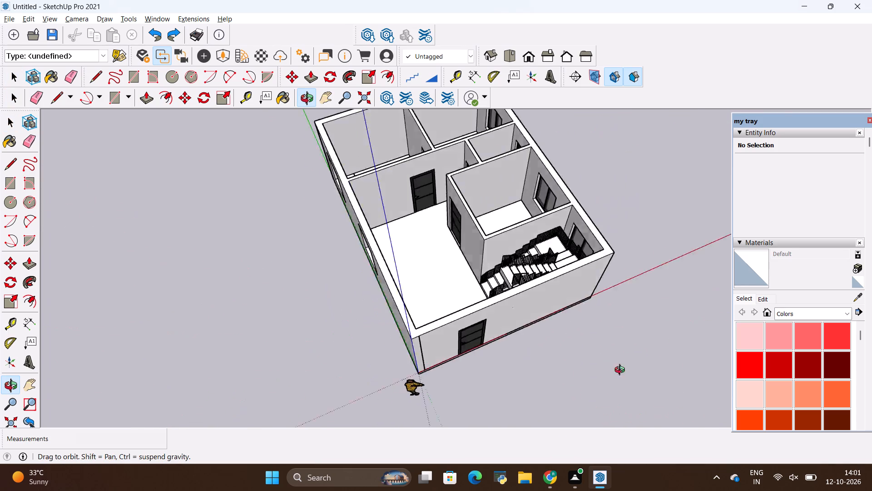
pyautogui.moveTo(622, 371); pyautogui.dragTo(667, 323, button='middle')
pyautogui.moveTo(667, 323); pyautogui.dragTo(550, 369, button='middle')
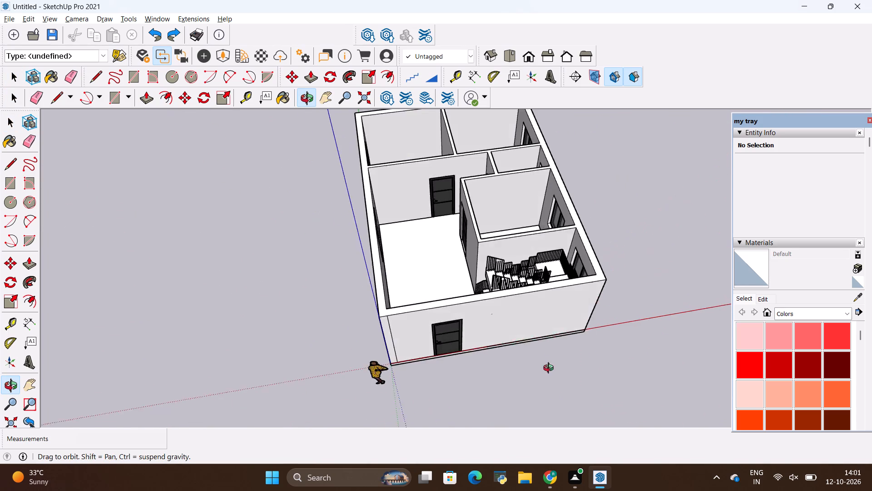
pyautogui.moveTo(550, 369); pyautogui.dragTo(558, 394, button='middle')
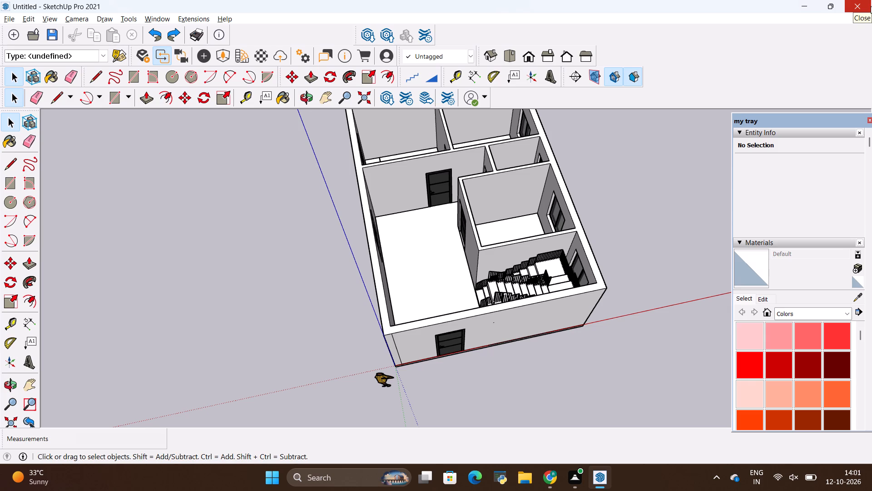
# Examine the large main room from above, including its windowed wall, the entrance door and the staircase area.
pyautogui.scroll(-4, 0, 490)
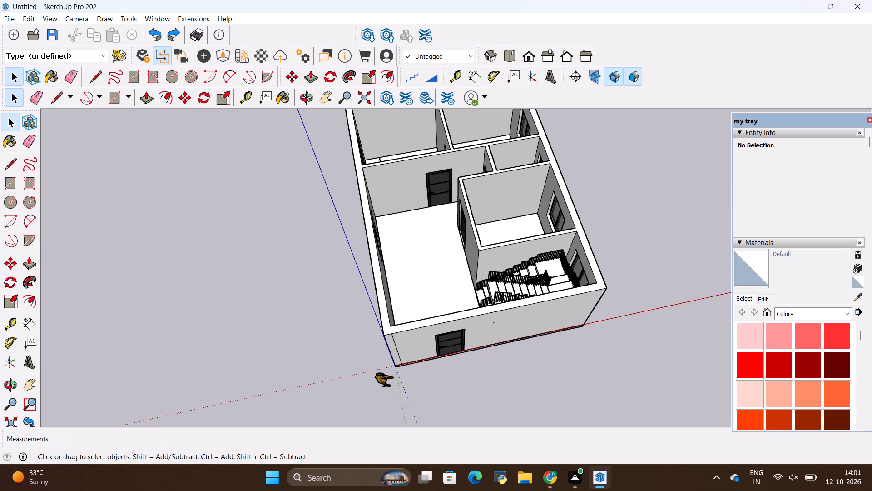
pyautogui.scroll(3, 0, 490)
pyautogui.scroll(1, 180, 455)
pyautogui.press('space')
pyautogui.click(229, 376)
pyautogui.scroll(-5, 229, 375)
pyautogui.moveTo(234, 372); pyautogui.dragTo(204, 313, button='middle')
pyautogui.scroll(2, 353, 314)
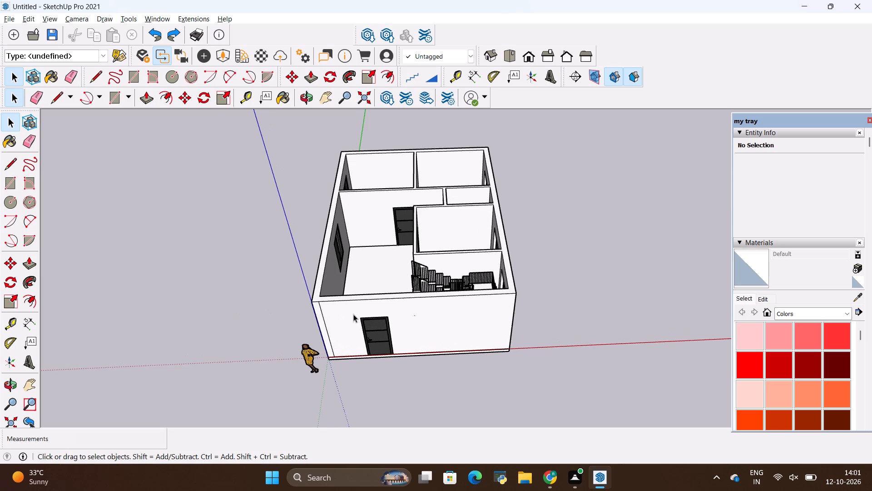
pyautogui.scroll(3, 403, 176)
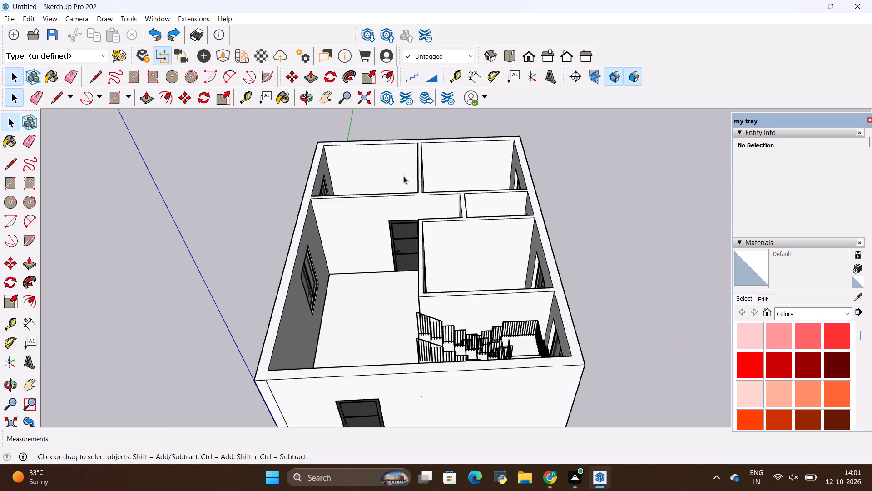
pyautogui.scroll(8, 403, 176)
pyautogui.scroll(-12, 429, 174)
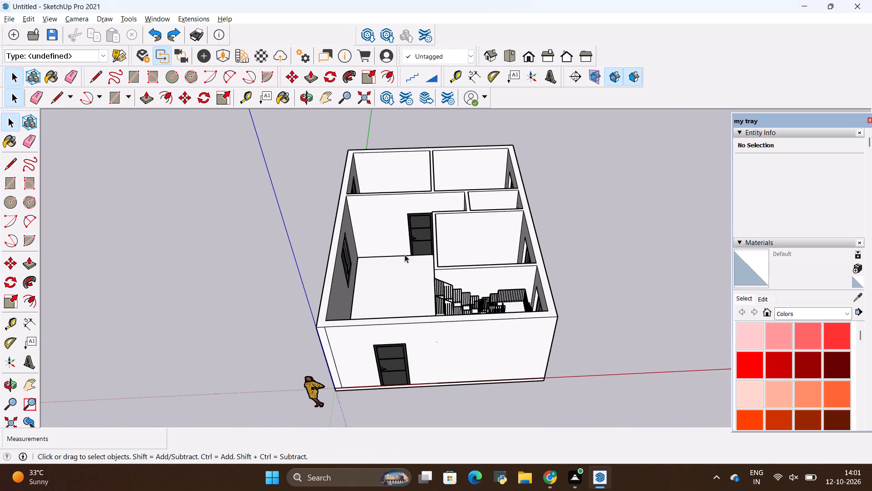
pyautogui.scroll(-1, 401, 256)
pyautogui.moveTo(373, 272); pyautogui.dragTo(434, 319, button='middle')
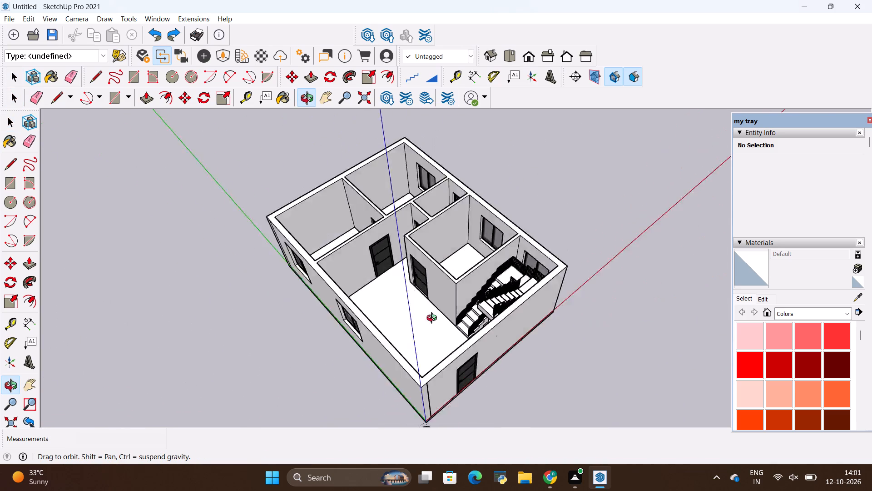
pyautogui.moveTo(434, 319); pyautogui.dragTo(181, 293, button='middle')
pyautogui.moveTo(423, 252); pyautogui.dragTo(282, 288, button='middle')
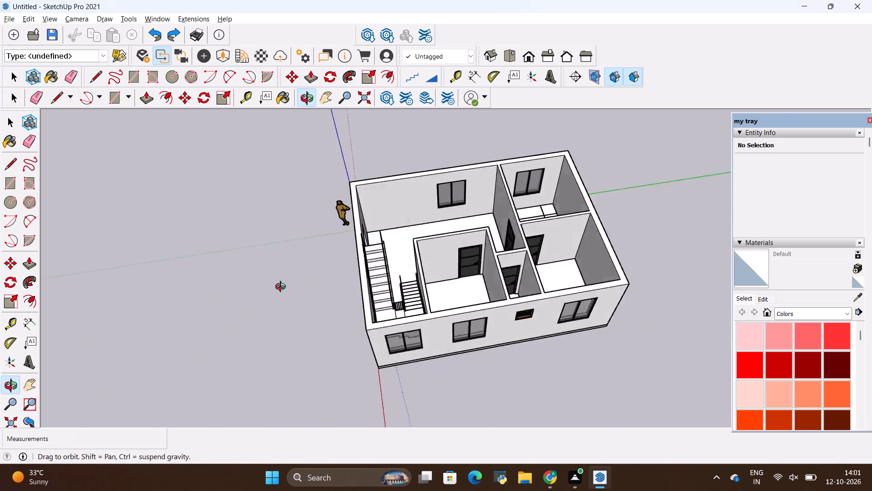
pyautogui.moveTo(282, 288); pyautogui.dragTo(217, 271, button='middle')
pyautogui.middleClick(217, 271)
pyautogui.scroll(6, 395, 215)
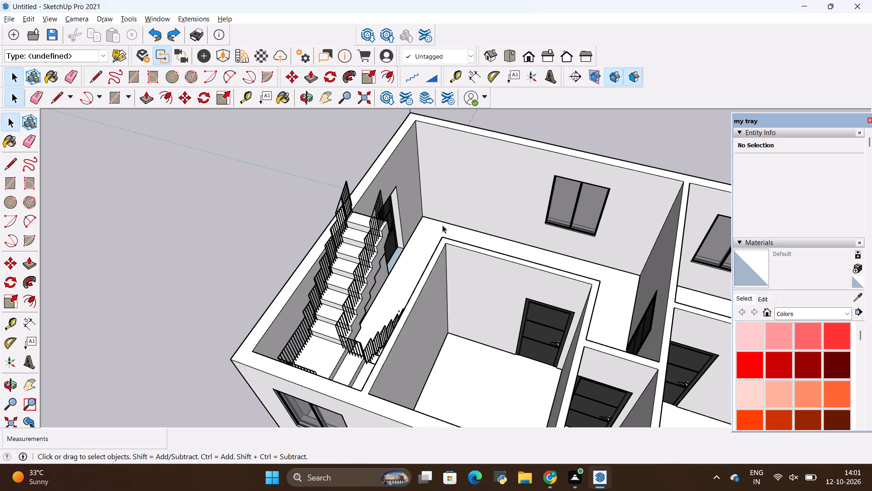
pyautogui.moveTo(456, 230); pyautogui.dragTo(555, 240, button='middle')
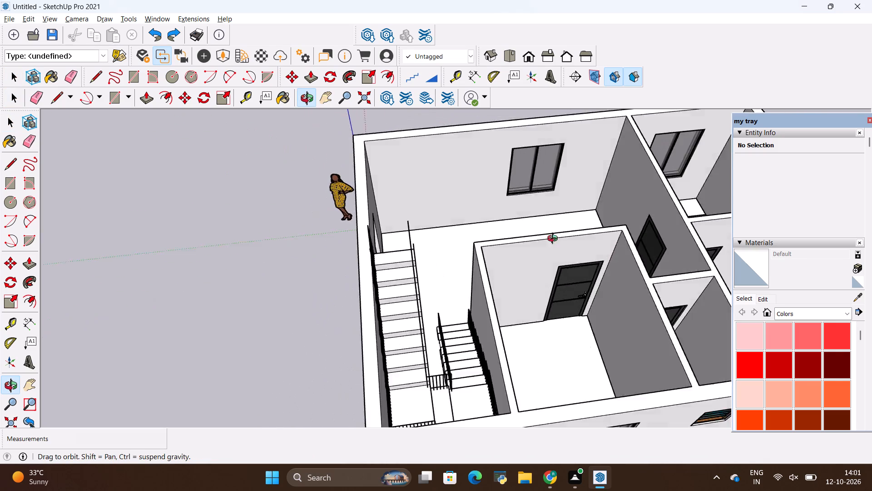
pyautogui.moveTo(555, 240); pyautogui.dragTo(454, 267, button='middle')
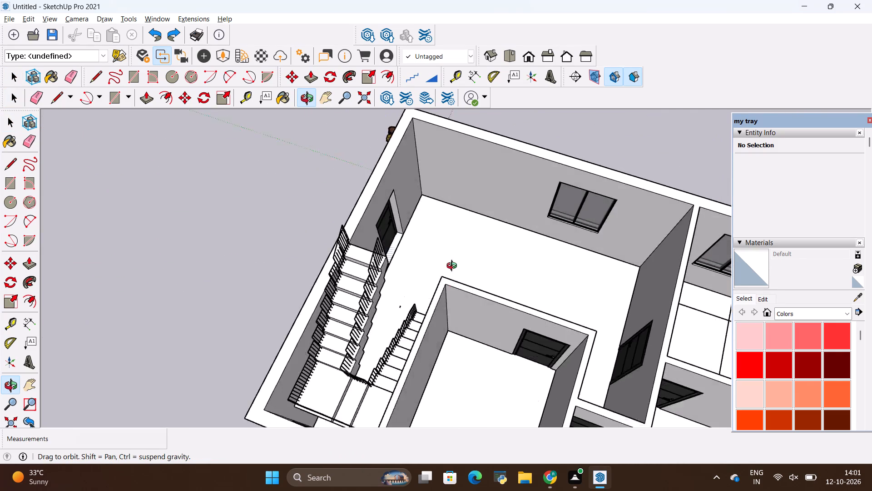
pyautogui.moveTo(454, 267); pyautogui.dragTo(515, 232, button='middle')
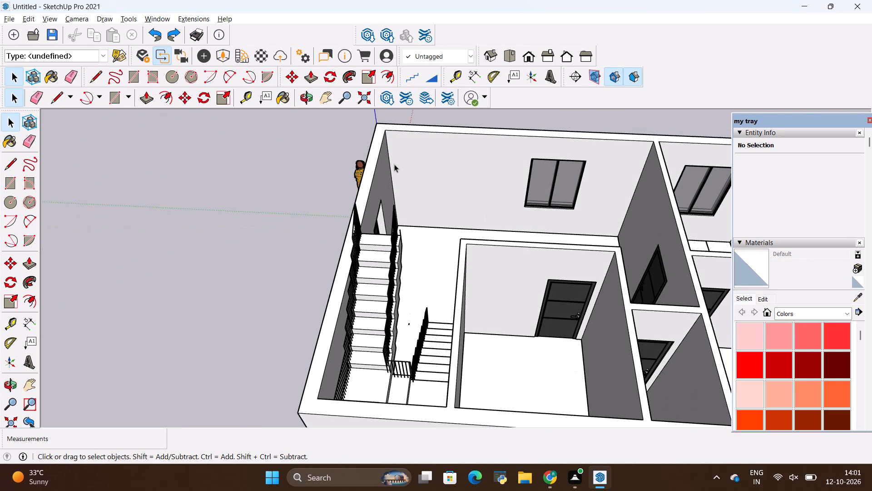
# Draw a 10' 9" by 10' rectangle on the main room's long inner wall, from the top corner by the entrance wall to the floor beside the window.
pyautogui.press('r')
pyautogui.scroll(2, 397, 147)
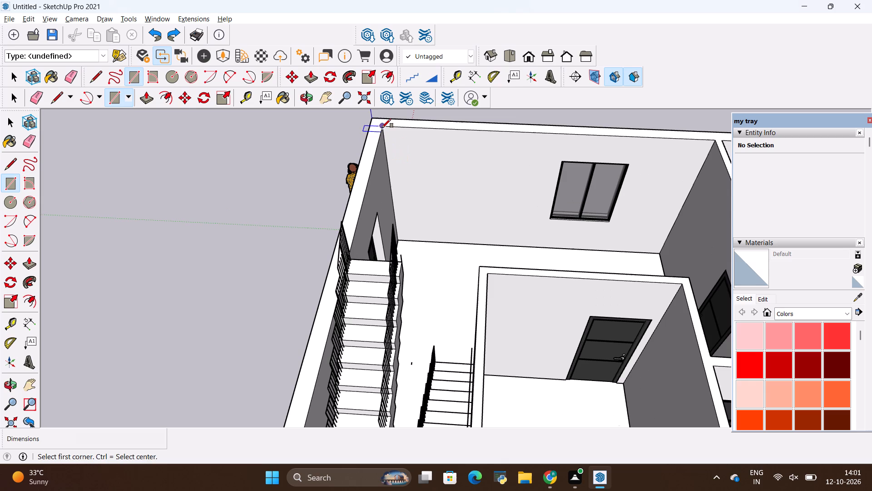
pyautogui.click(382, 127)
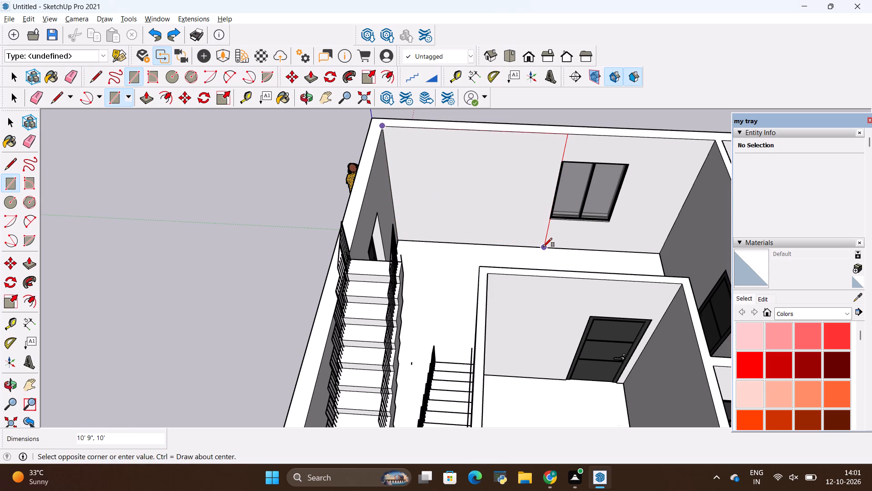
pyautogui.click(543, 247)
pyautogui.scroll(11, 543, 185)
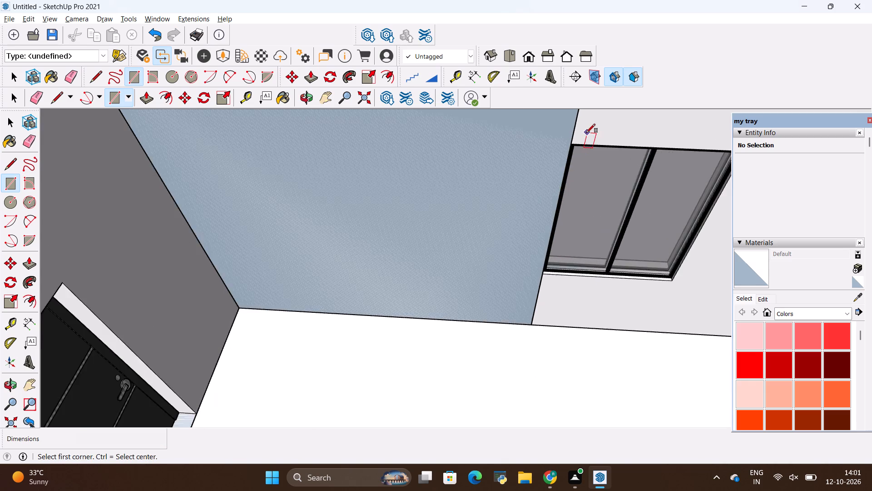
pyautogui.scroll(20, 586, 133)
pyautogui.scroll(11, 586, 133)
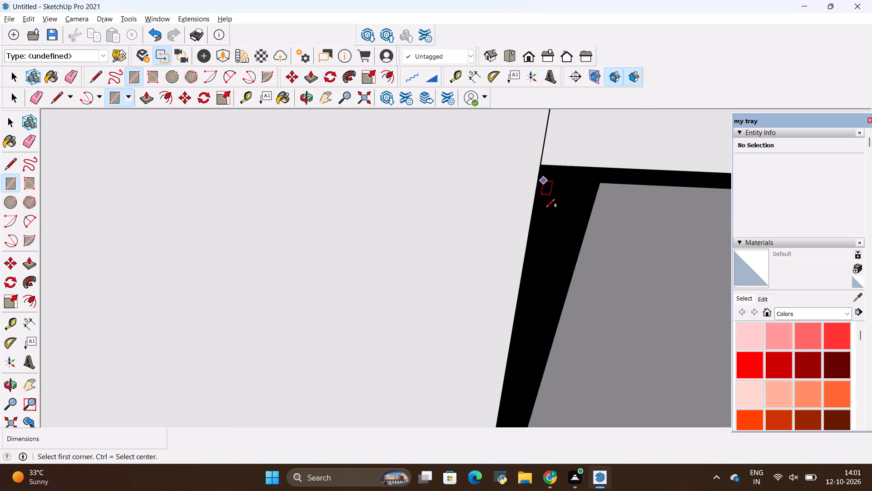
pyautogui.moveTo(546, 208); pyautogui.dragTo(581, 191, button='middle')
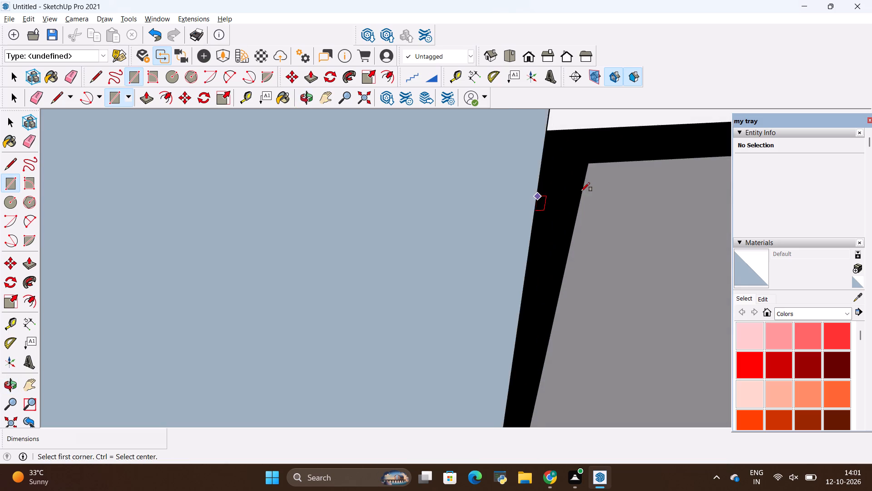
pyautogui.scroll(-17, 580, 191)
pyautogui.scroll(-17, 391, 212)
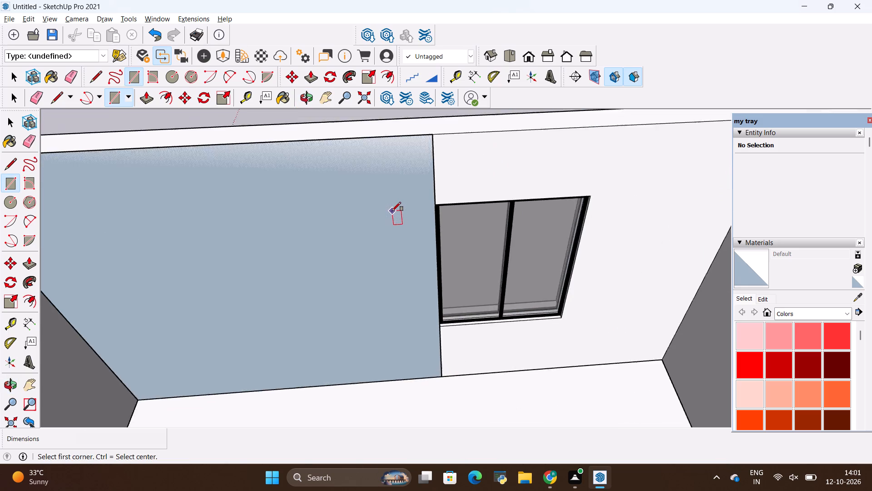
pyautogui.scroll(-5, 392, 211)
# Move the rectangle with its edges off the wall to open ground beyond the house's end wall, about 35' 8" away.
pyautogui.press('space')
pyautogui.doubleClick(299, 228)
pyautogui.press('m')
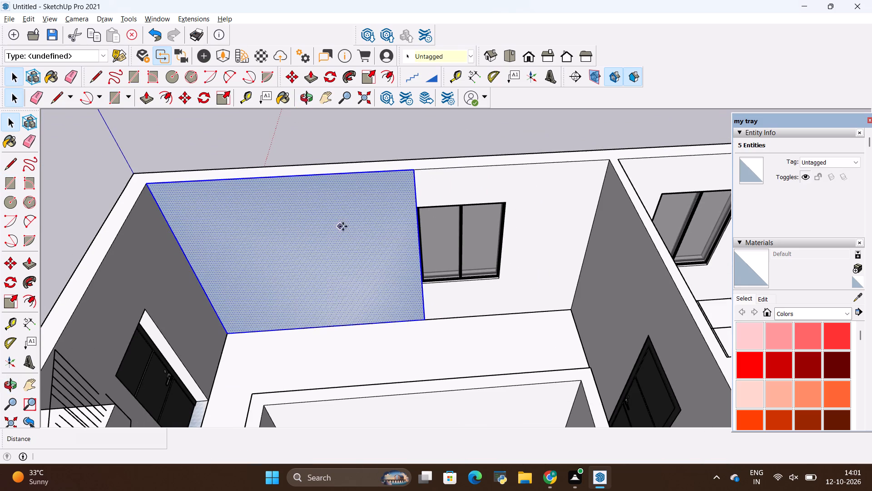
pyautogui.click(424, 322)
pyautogui.scroll(-6, 279, 310)
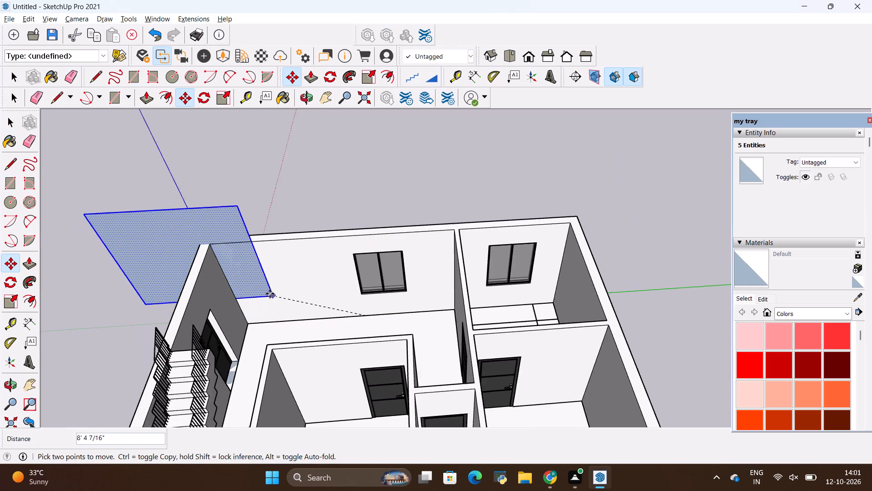
pyautogui.scroll(-10, 270, 294)
pyautogui.click(473, 297)
pyautogui.press('space')
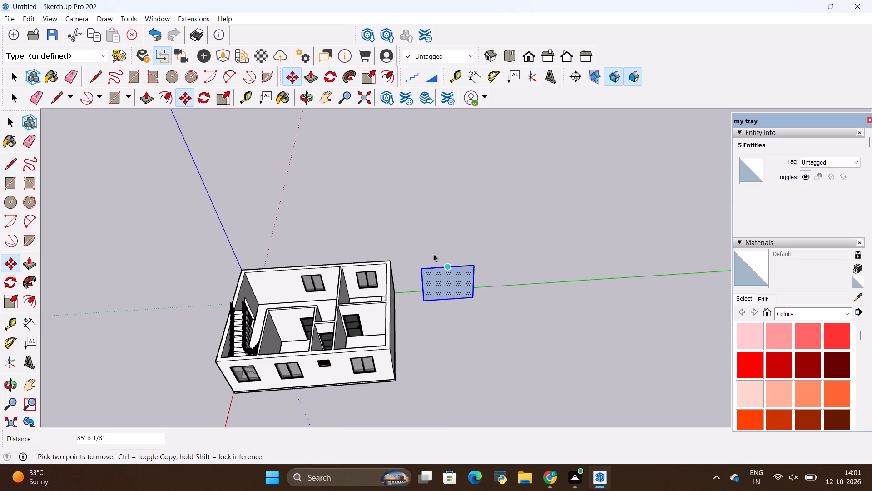
pyautogui.click(423, 249)
# Reverse the face of the detached rectangle so its white side faces outward.
pyautogui.click(436, 292)
pyautogui.rightClick(437, 292)
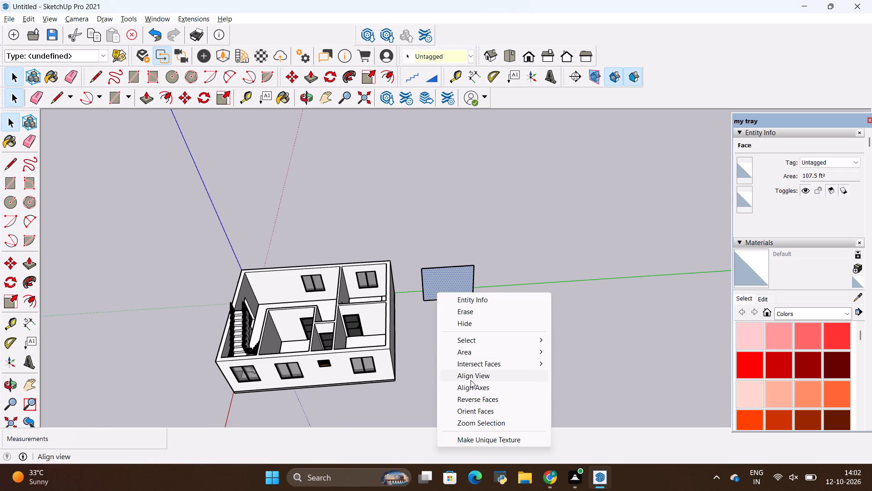
pyautogui.click(467, 396)
# Make the detached rectangle's face and edges into a group.
pyautogui.scroll(4, 417, 281)
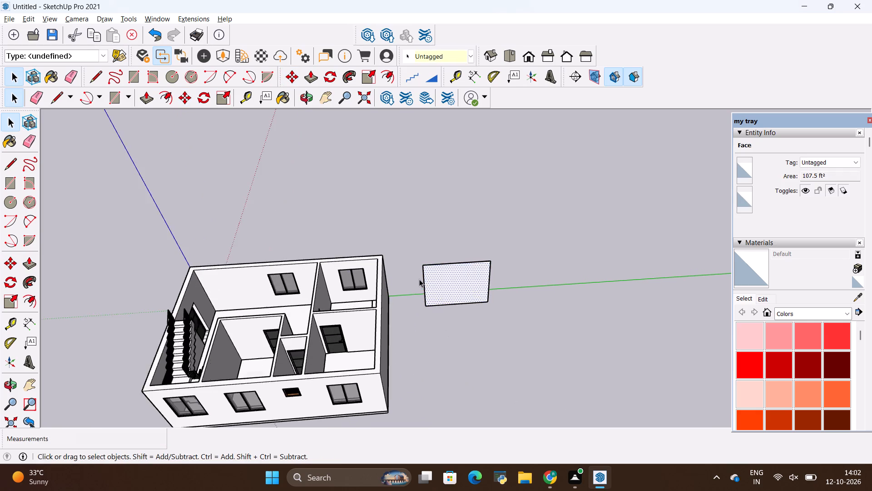
pyautogui.scroll(-5, 419, 279)
pyautogui.moveTo(473, 347); pyautogui.dragTo(452, 218, button='middle')
pyautogui.scroll(8, 454, 309)
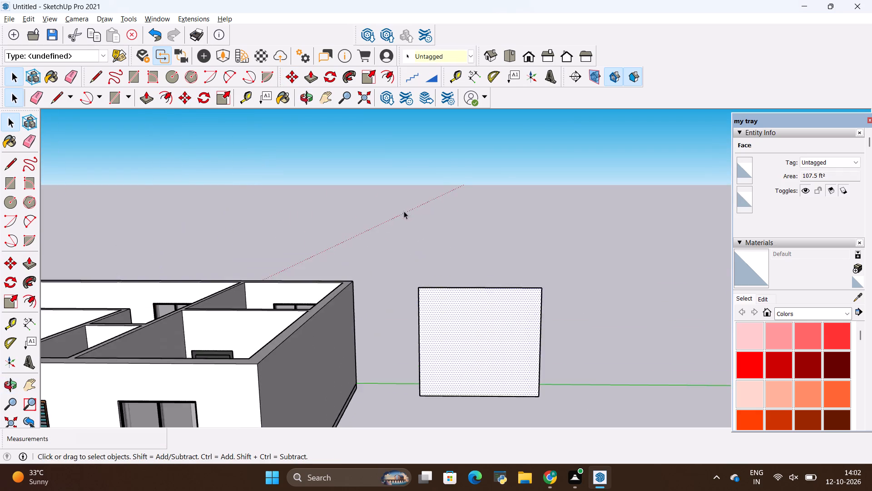
pyautogui.scroll(4, 404, 211)
pyautogui.scroll(-5, 448, 317)
pyautogui.click(482, 344)
pyautogui.rightClick(482, 343)
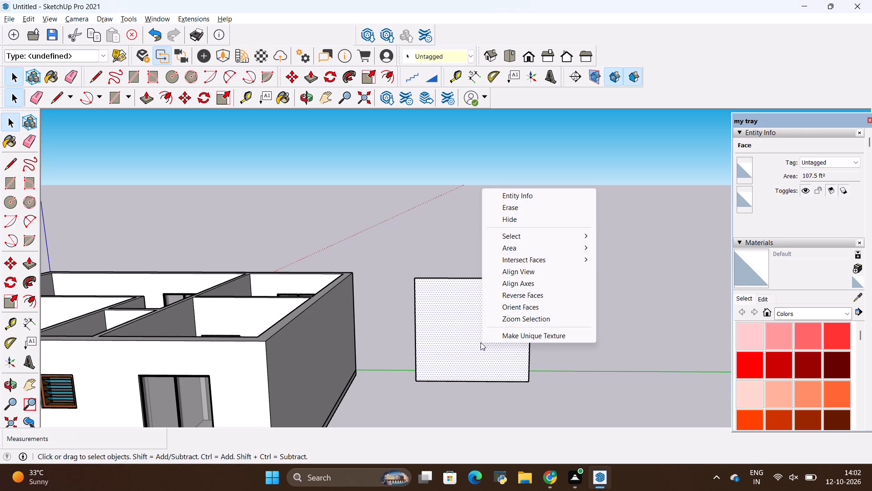
pyautogui.doubleClick(451, 316)
pyautogui.rightClick(451, 316)
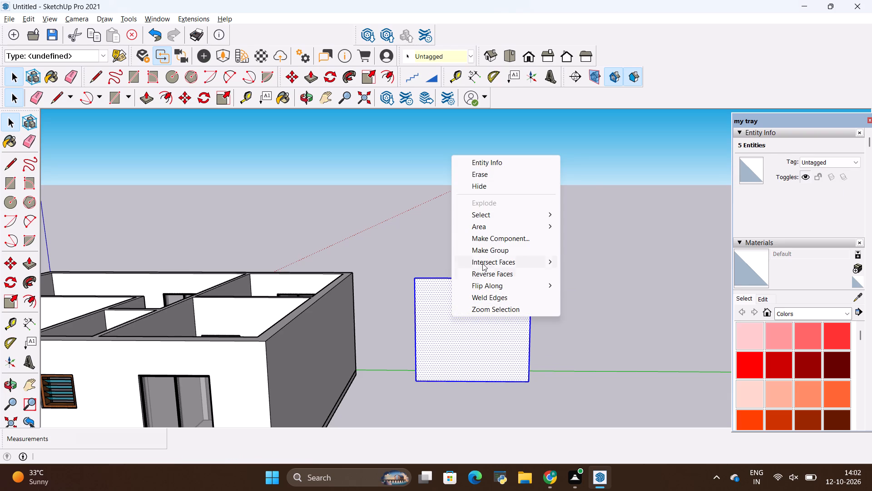
pyautogui.click(482, 252)
pyautogui.click(449, 256)
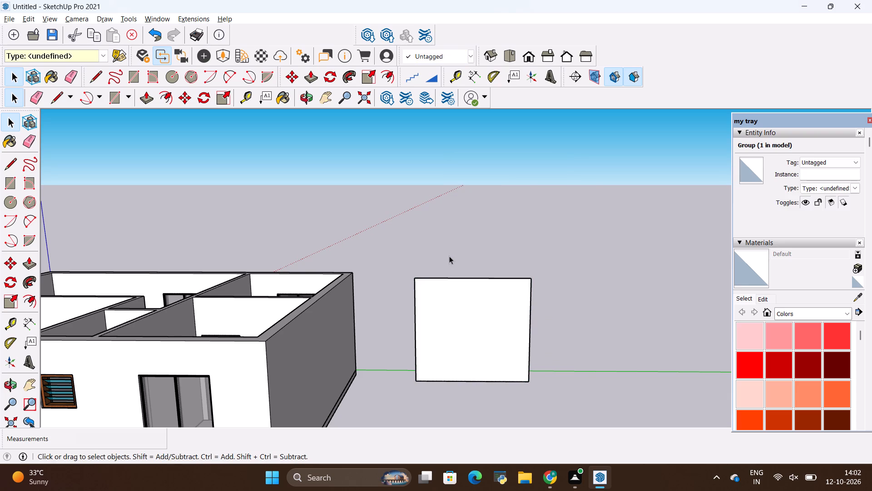
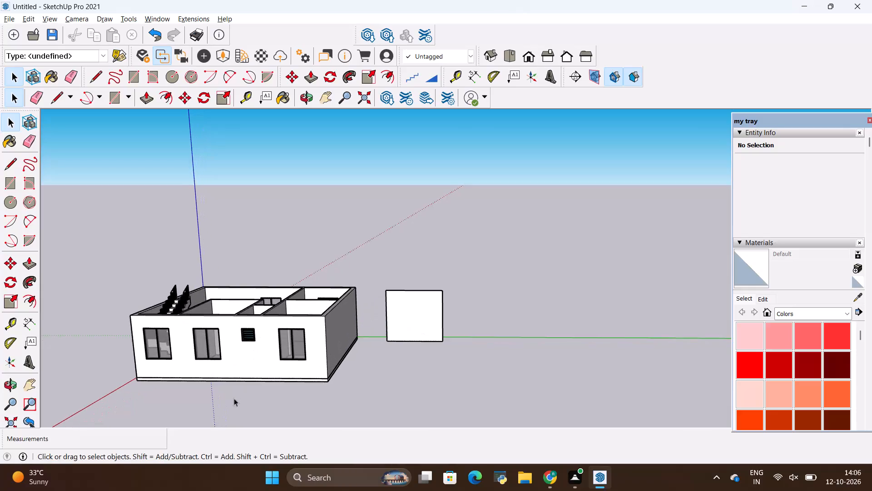
# Examine the open-topped house's room layout, staircase and windows, and the detached wall panel beyond its end wall, from several angles.
pyautogui.scroll(-10, 280, 239)
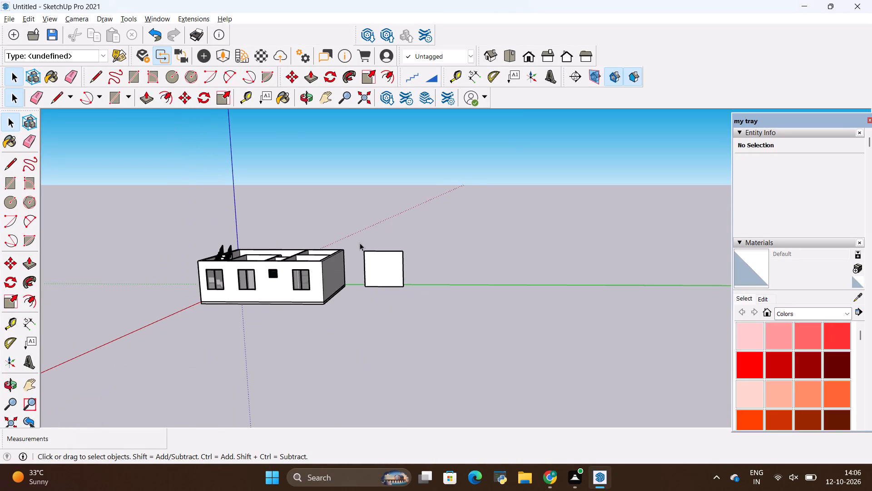
pyautogui.moveTo(363, 243); pyautogui.dragTo(297, 418, button='middle')
pyautogui.scroll(2, 278, 230)
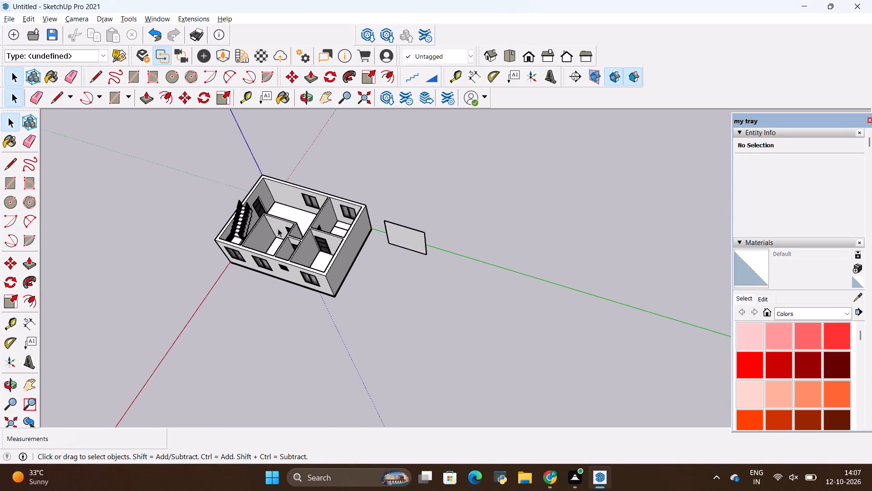
pyautogui.click(290, 318)
pyautogui.scroll(-4, 291, 318)
pyautogui.moveTo(324, 344); pyautogui.dragTo(438, 293, button='middle')
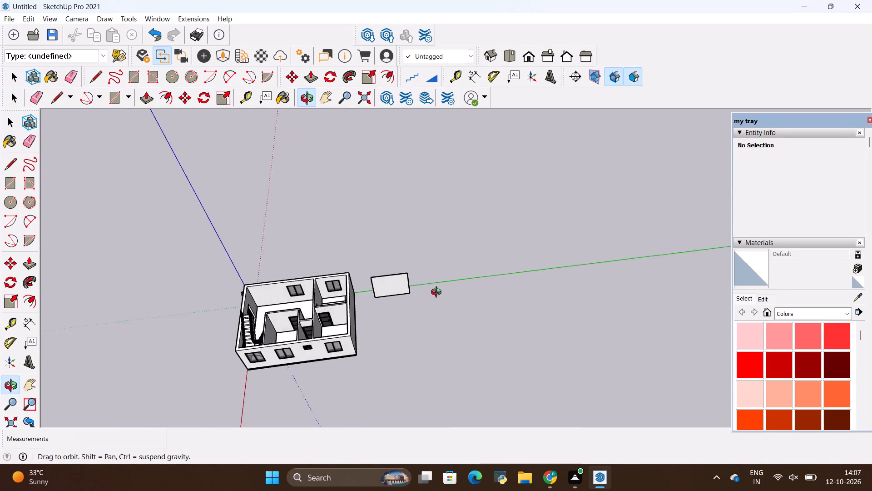
pyautogui.moveTo(438, 293); pyautogui.dragTo(445, 276, button='middle')
pyautogui.moveTo(446, 267); pyautogui.dragTo(372, 339, button='middle')
pyautogui.scroll(9, 328, 285)
pyautogui.scroll(-9, 320, 297)
pyautogui.click(322, 330)
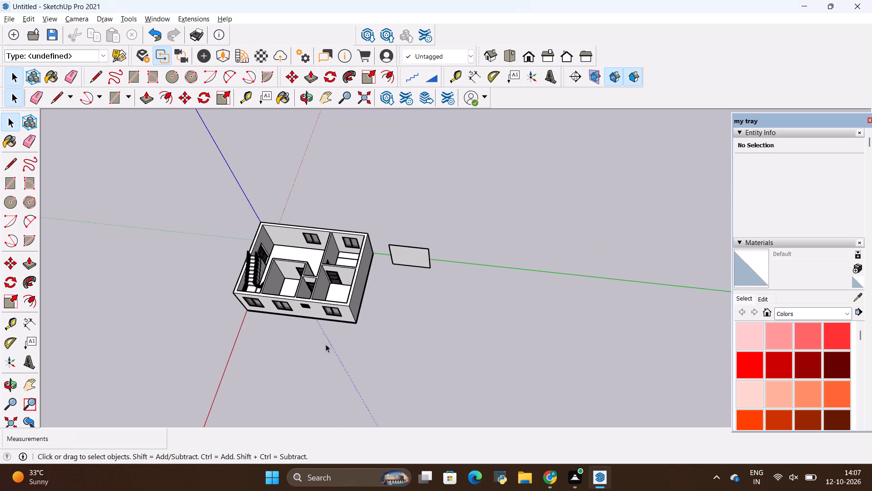
pyautogui.scroll(-10, 326, 344)
pyautogui.moveTo(327, 355); pyautogui.dragTo(392, 233, button='middle')
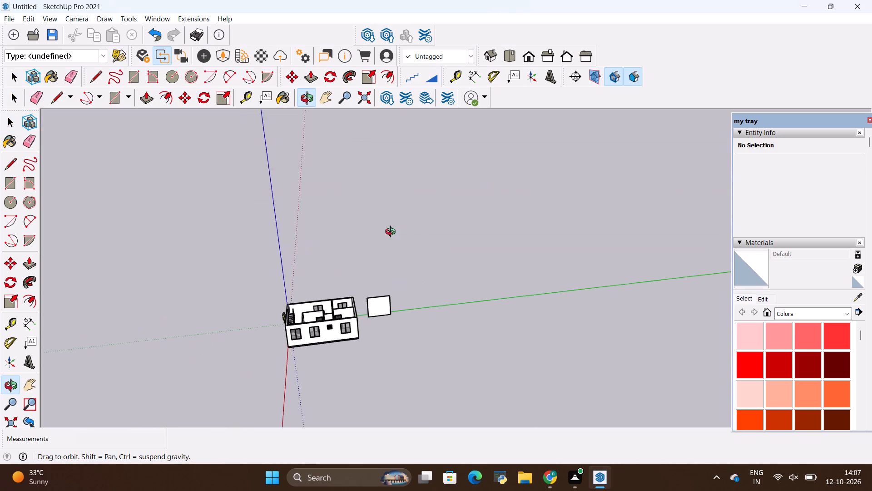
pyautogui.moveTo(392, 233); pyautogui.dragTo(327, 307, button='middle')
pyautogui.scroll(16, 327, 324)
pyautogui.scroll(-5, 297, 259)
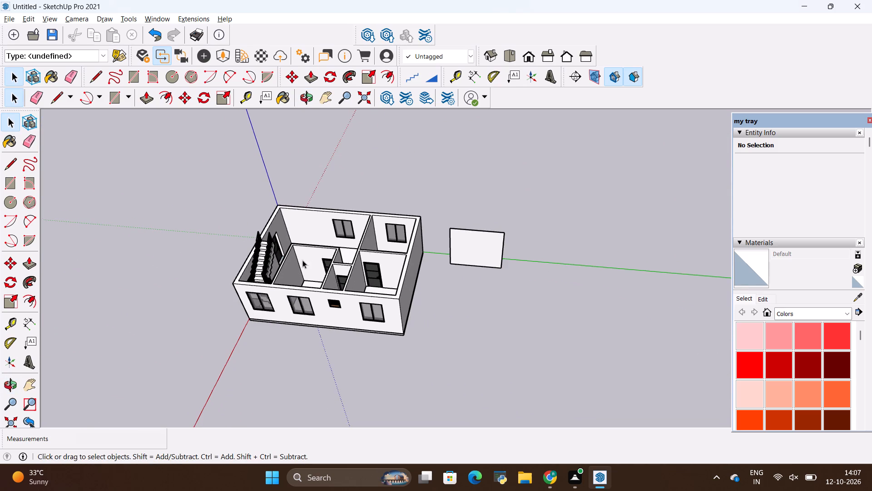
pyautogui.moveTo(335, 288); pyautogui.dragTo(360, 249, button='middle')
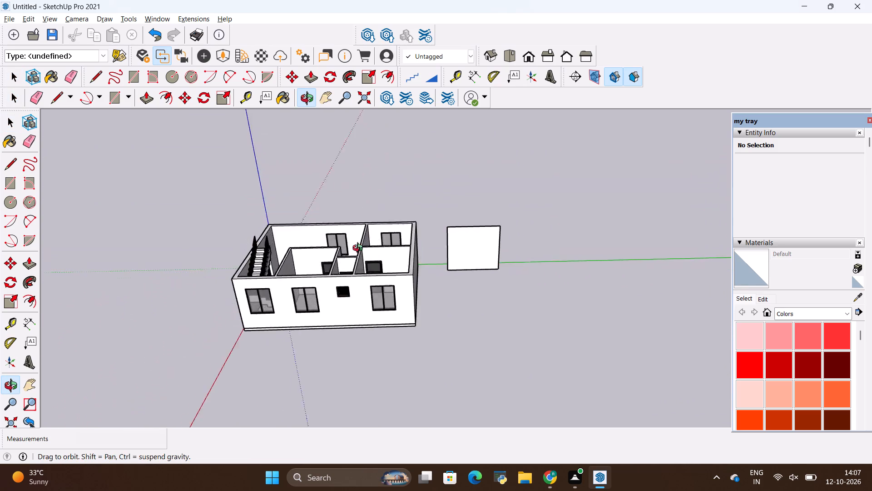
pyautogui.moveTo(360, 249); pyautogui.dragTo(253, 337, button='middle')
pyautogui.scroll(3, 335, 216)
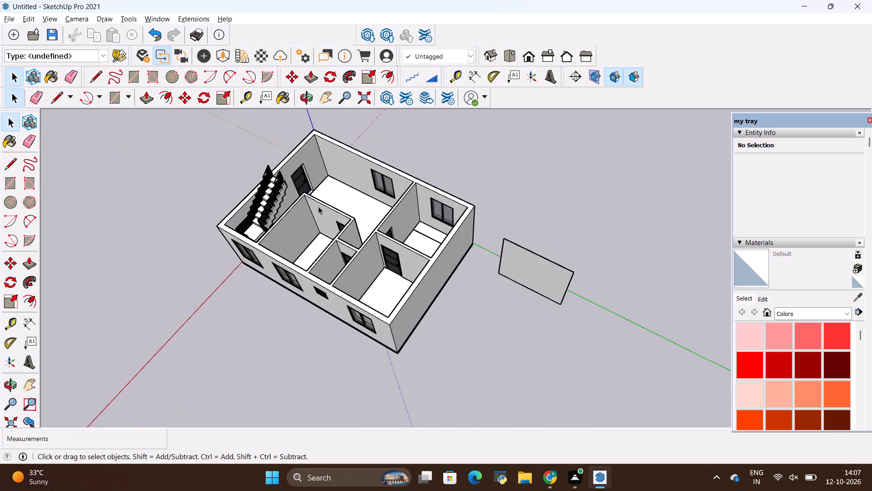
pyautogui.scroll(2, 318, 206)
pyautogui.scroll(-3, 318, 206)
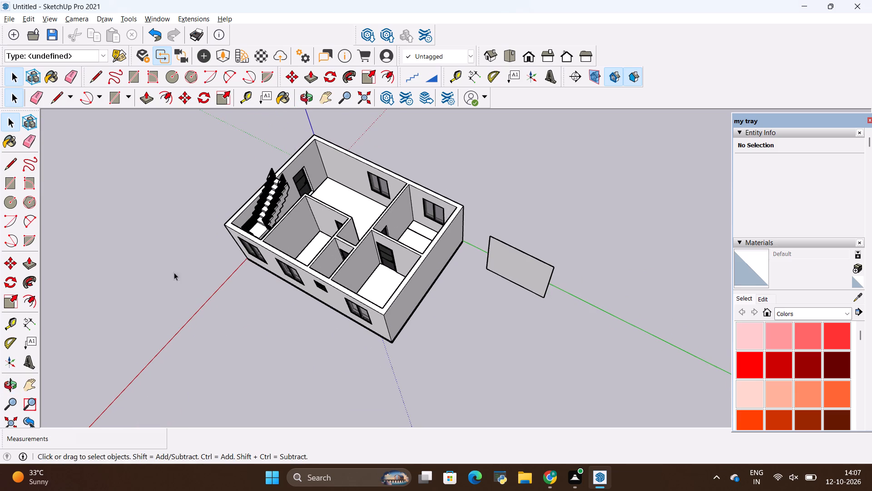
pyautogui.moveTo(156, 274); pyautogui.dragTo(309, 261, button='middle')
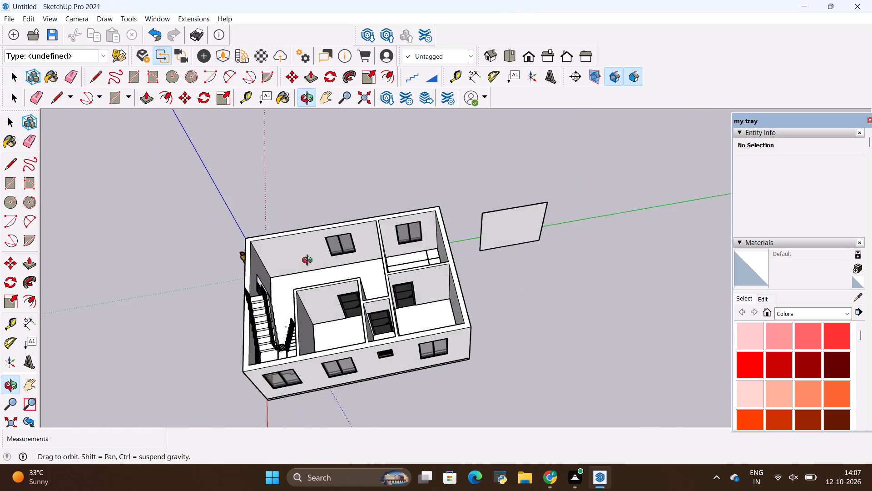
pyautogui.moveTo(309, 261); pyautogui.dragTo(166, 259, button='middle')
pyautogui.scroll(3, 334, 229)
pyautogui.scroll(-5, 359, 232)
pyautogui.moveTo(420, 228); pyautogui.dragTo(415, 235, button='middle')
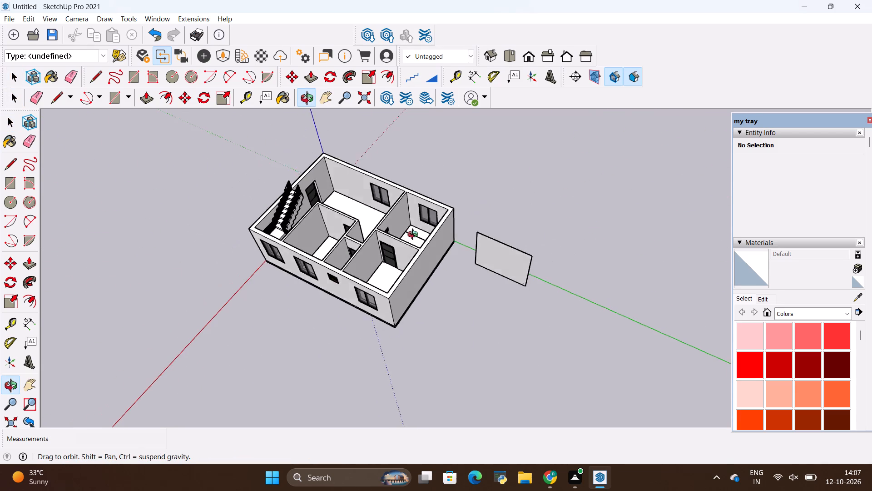
pyautogui.moveTo(415, 235); pyautogui.dragTo(500, 183, button='middle')
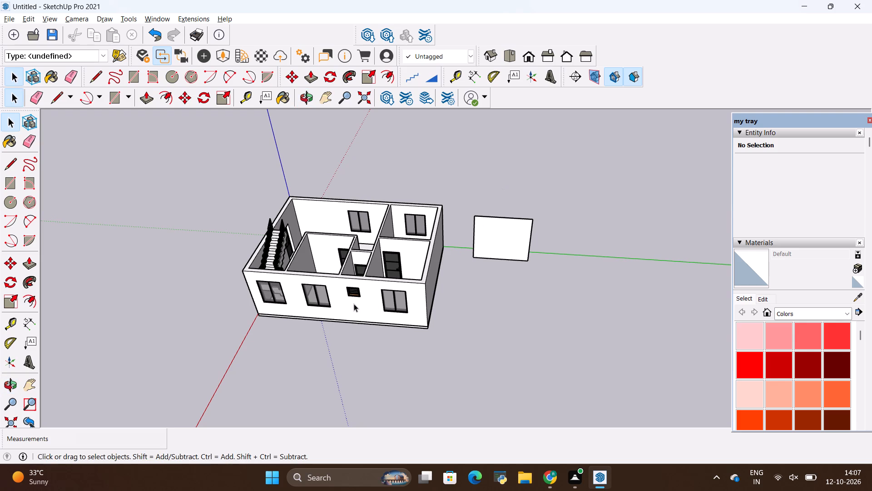
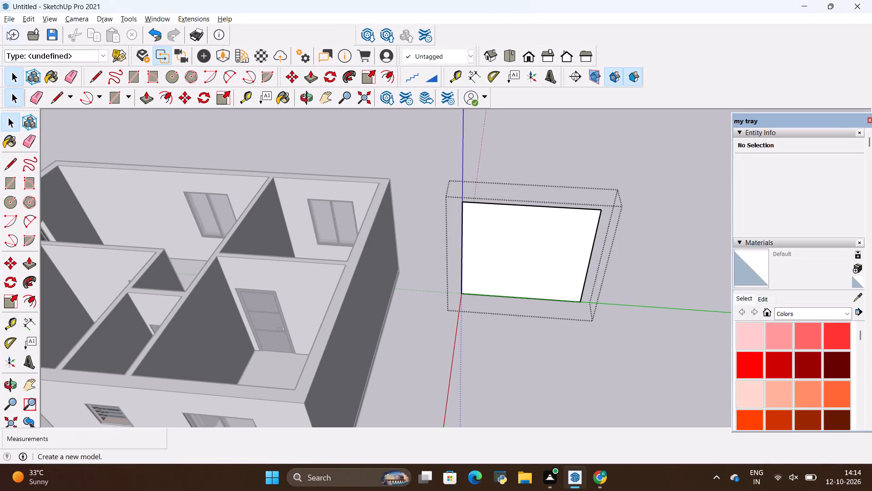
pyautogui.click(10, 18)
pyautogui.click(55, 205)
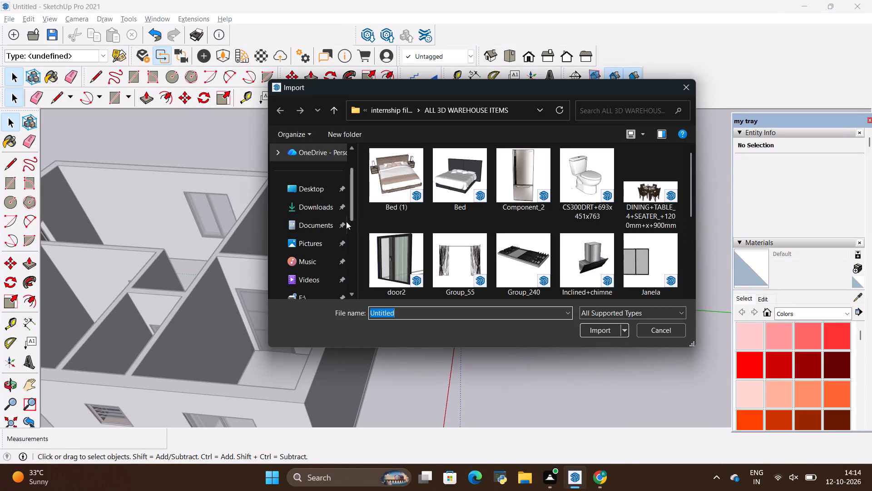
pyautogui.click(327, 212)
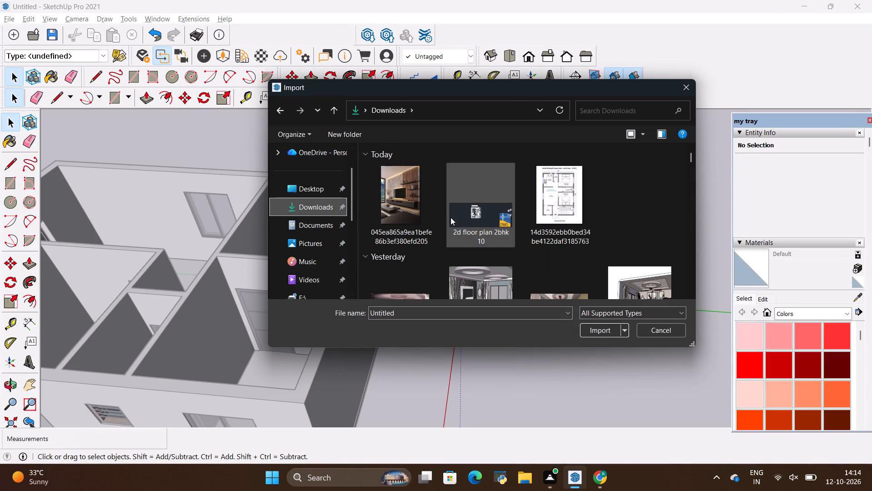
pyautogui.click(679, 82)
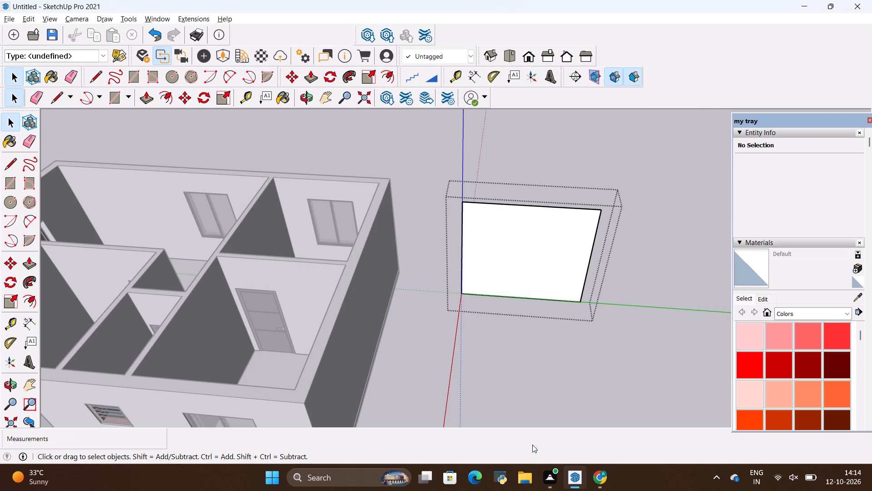
# Switch to File Explorer and open the TV wall reference image 045ea865a9ea1befe86b3ef380efd205 from Downloads in a full-size Photos window.
pyautogui.click(523, 477)
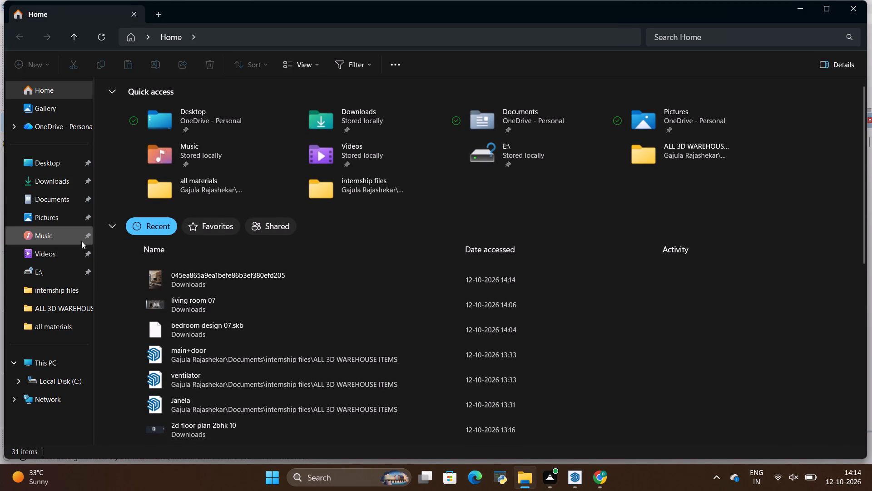
pyautogui.click(45, 185)
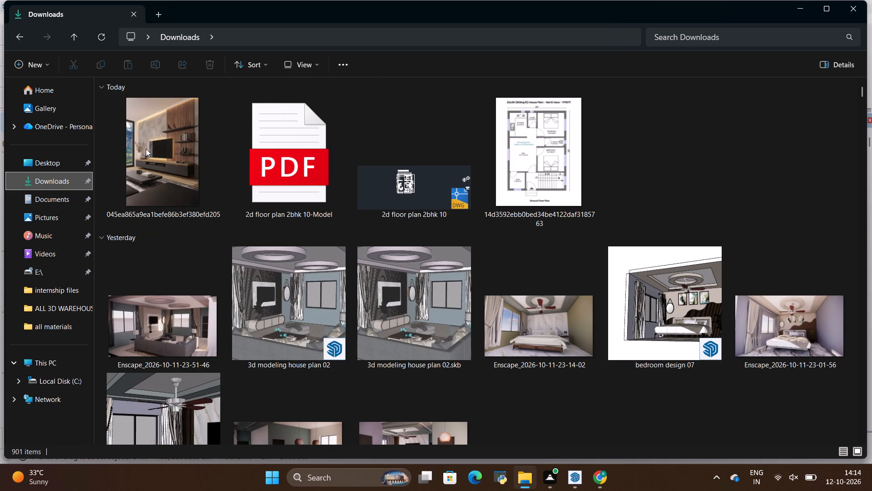
pyautogui.doubleClick(163, 138)
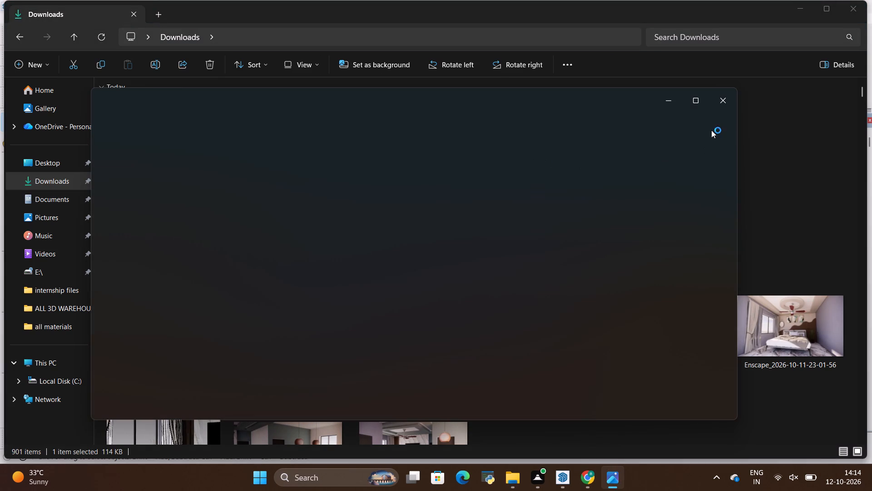
pyautogui.click(698, 103)
# Examine the reference image's slatted wood panel, floating shelves, backlit TV and low cabinet, checking back against the SketchUp wall panel.
pyautogui.scroll(1, 517, 195)
pyautogui.scroll(1, 434, 120)
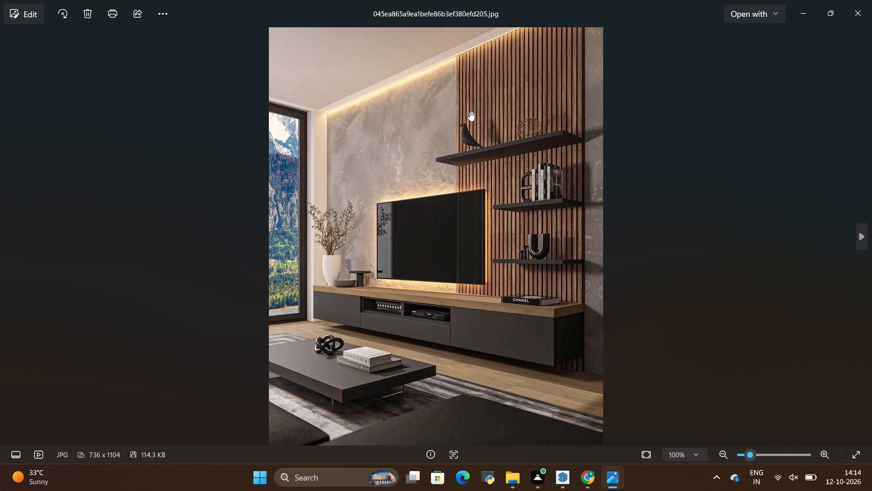
pyautogui.scroll(-5, 537, 331)
pyautogui.scroll(1, 531, 70)
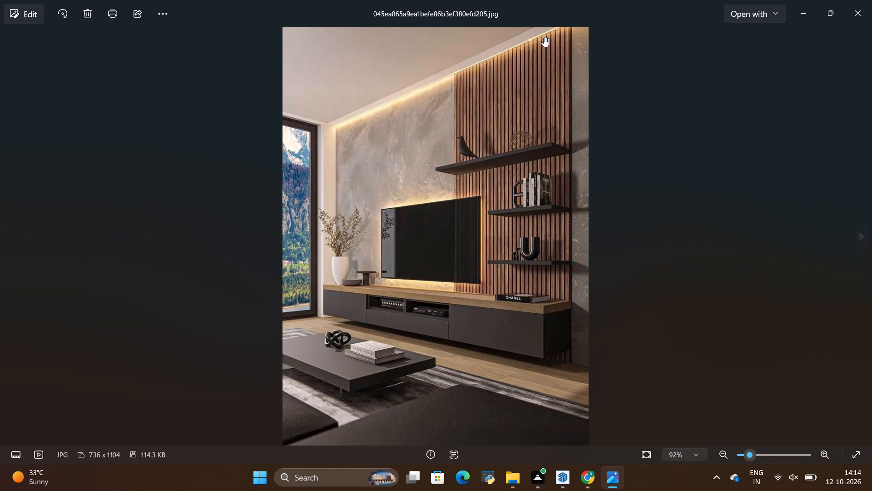
pyautogui.scroll(6, 546, 35)
pyautogui.scroll(3, 559, 79)
pyautogui.scroll(-9, 558, 88)
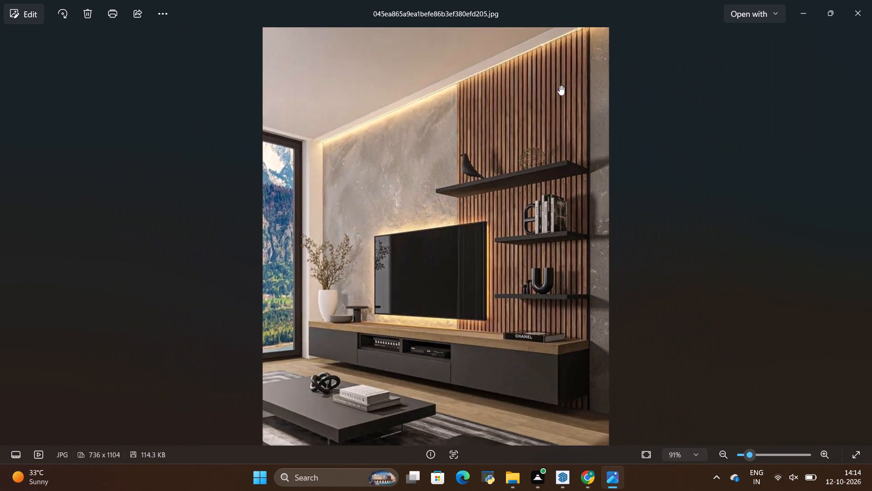
pyautogui.scroll(3, 560, 85)
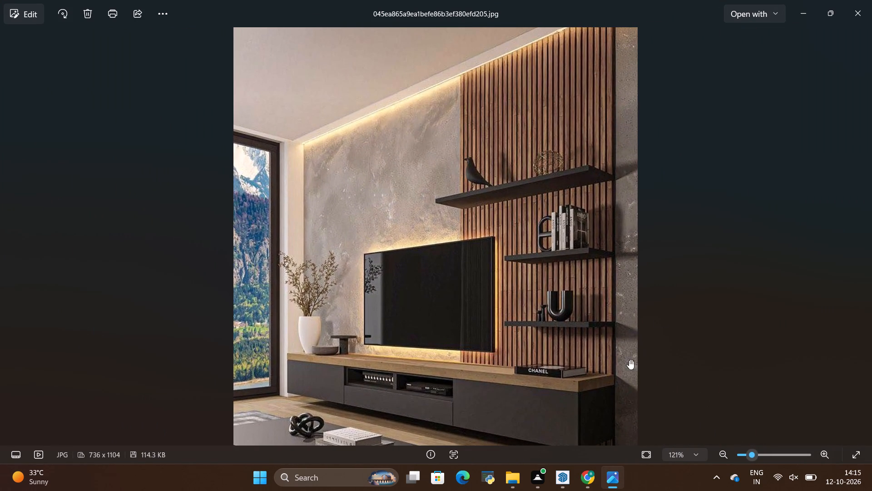
pyautogui.click(592, 474)
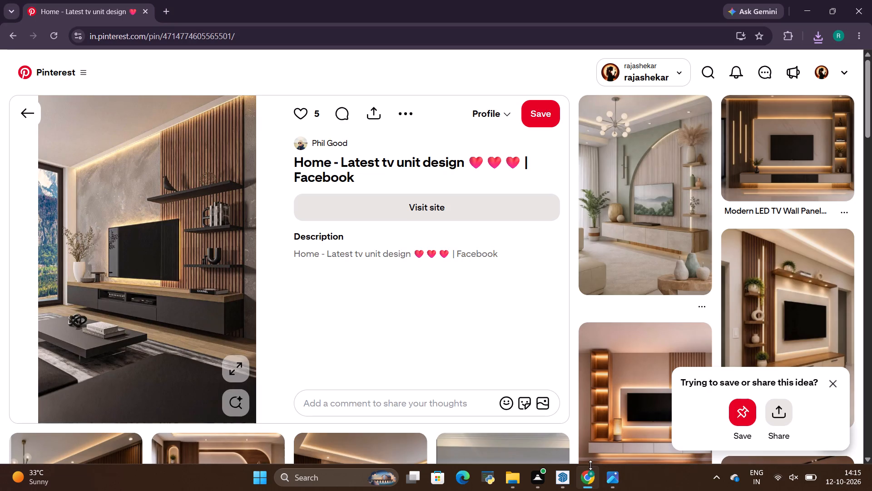
pyautogui.click(586, 476)
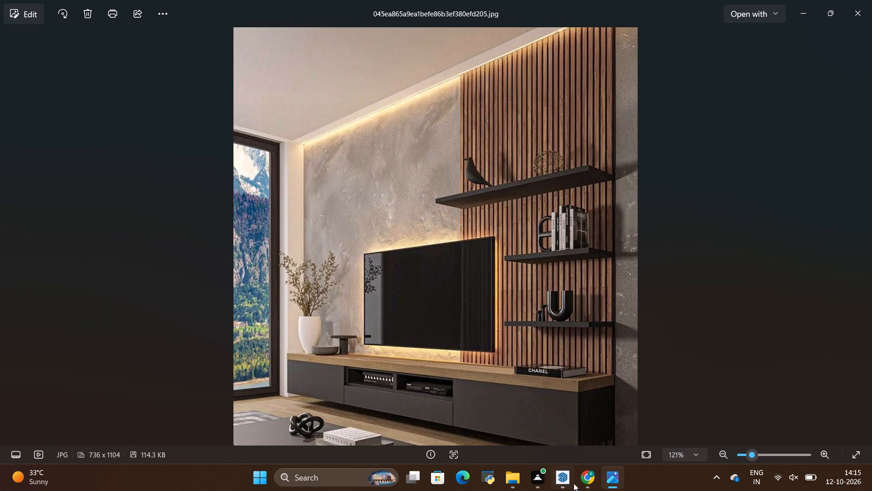
pyautogui.click(569, 484)
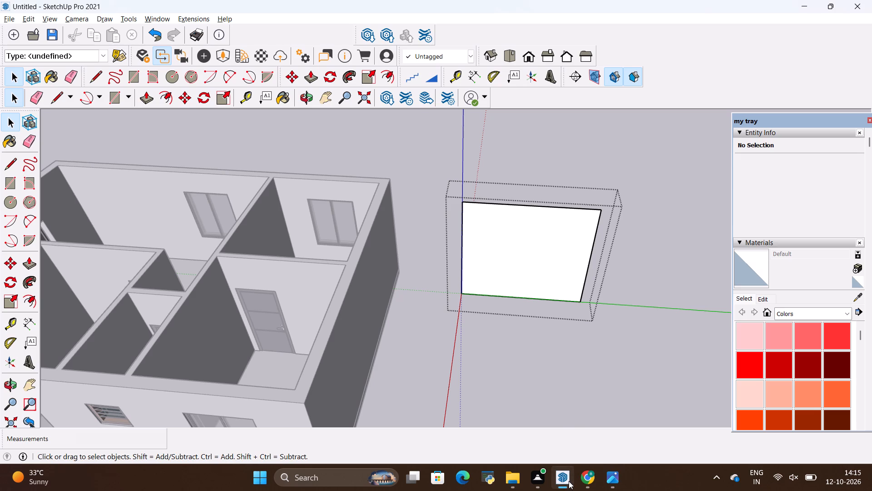
pyautogui.click(613, 486)
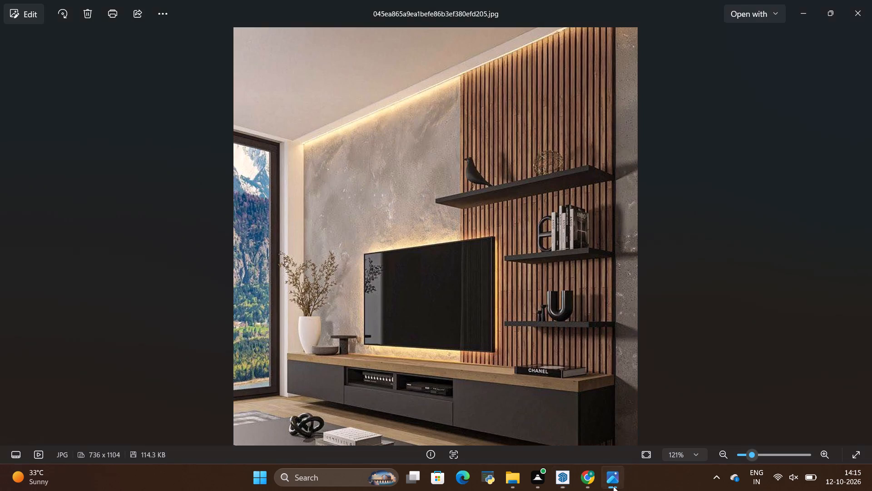
pyautogui.click(613, 486)
pyautogui.click(613, 485)
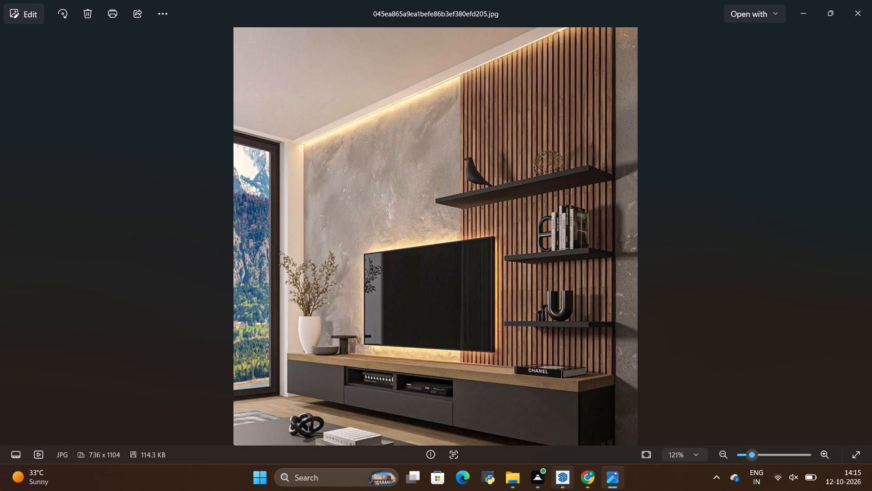
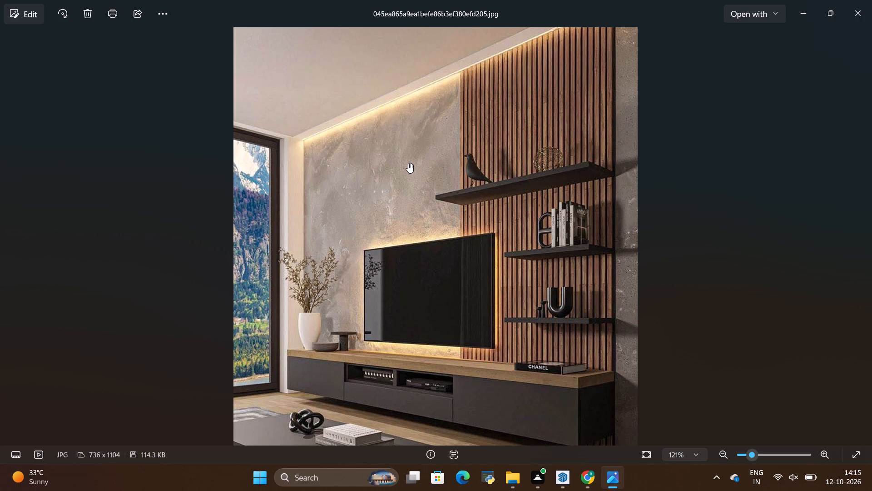
# Compare the reference image's slatted panel, shelves and low cabinet with the blank TV wall panel in SketchUp.
pyautogui.click(579, 479)
pyautogui.click(579, 479)
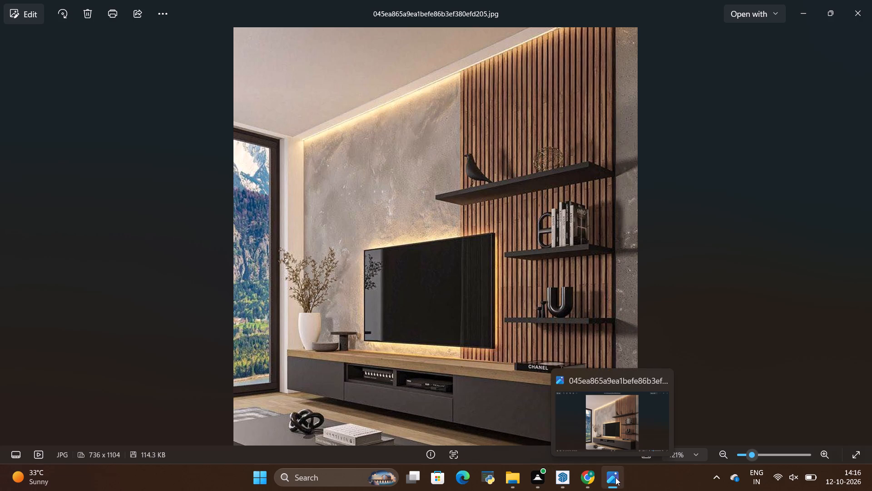
pyautogui.click(562, 489)
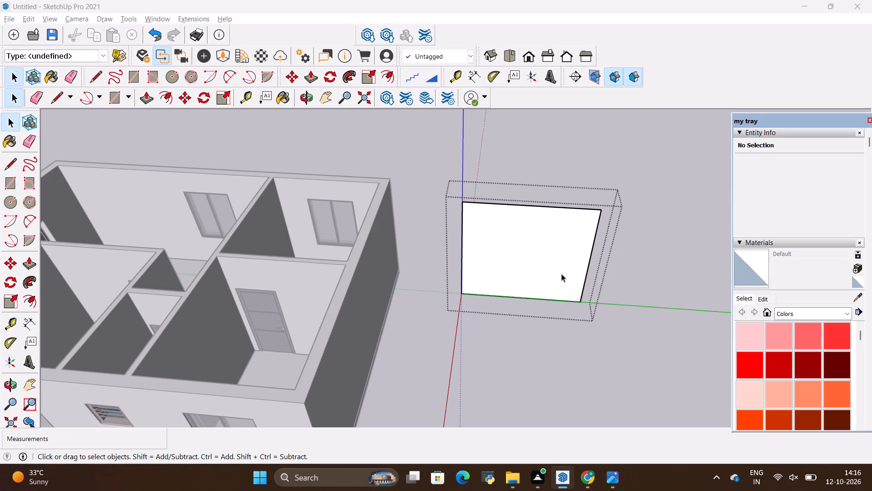
pyautogui.hotkey('alt', 'Tab')
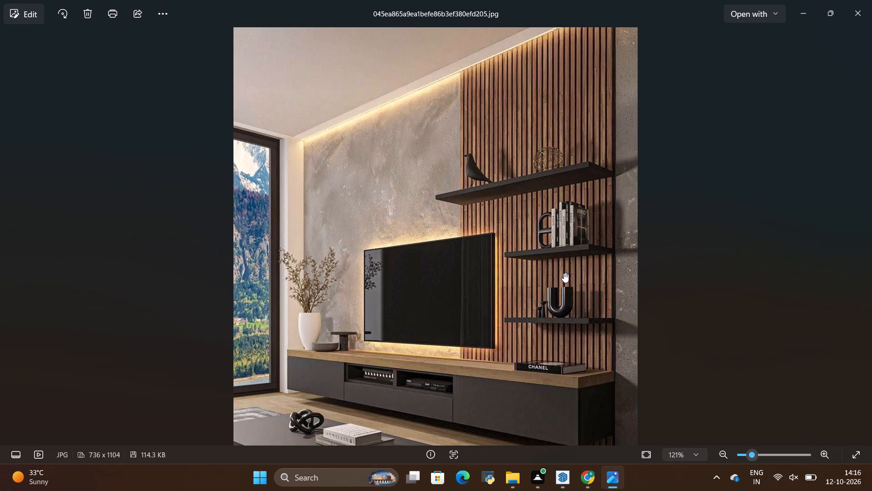
pyautogui.hotkey('alt', 'Tab')
pyautogui.hotkey('alt', 'Tab')
pyautogui.scroll(2, 515, 128)
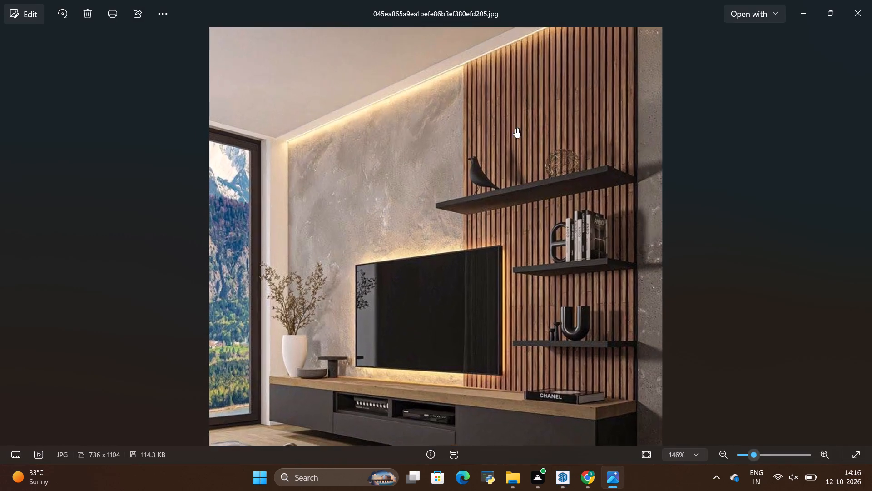
pyautogui.scroll(2, 515, 128)
pyautogui.scroll(-4, 515, 131)
pyautogui.hotkey('alt', 'Tab')
pyautogui.scroll(-1, 509, 132)
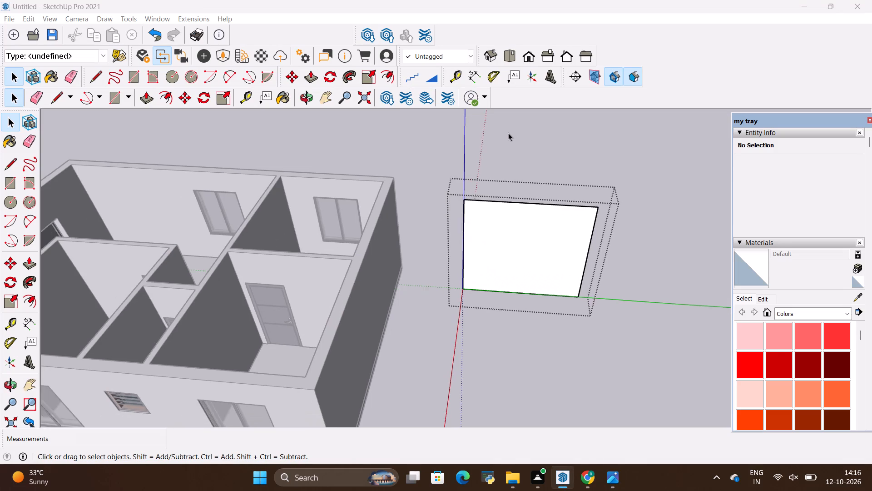
pyautogui.hotkey('alt', 'Tab')
pyautogui.hotkey('alt', 'Tab')
pyautogui.scroll(4, 521, 291)
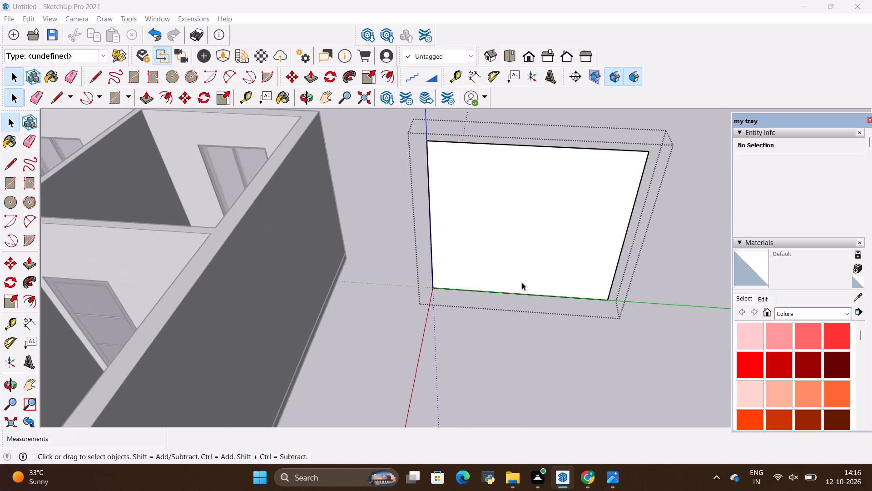
# Copy the wall panel's bottom edge 6" straight up the face to mark the gap beneath the floating cabinet.
pyautogui.doubleClick(512, 290)
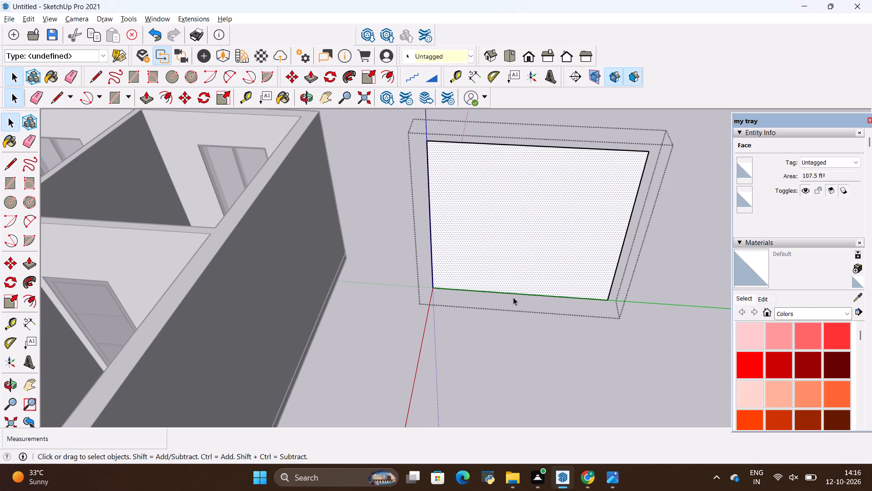
pyautogui.click(515, 294)
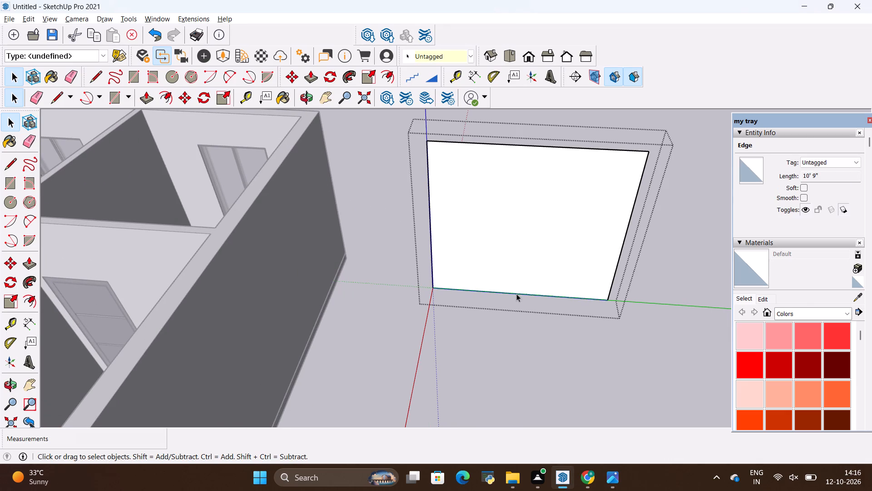
pyautogui.press('m')
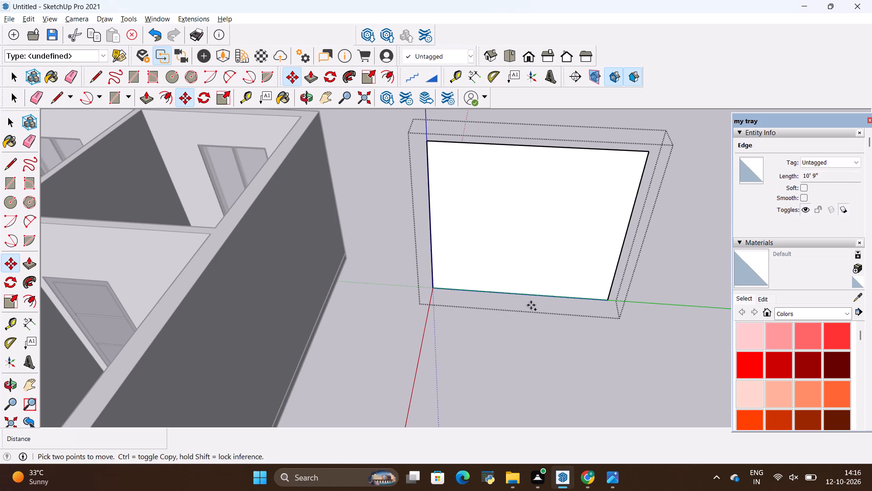
pyautogui.click(540, 294)
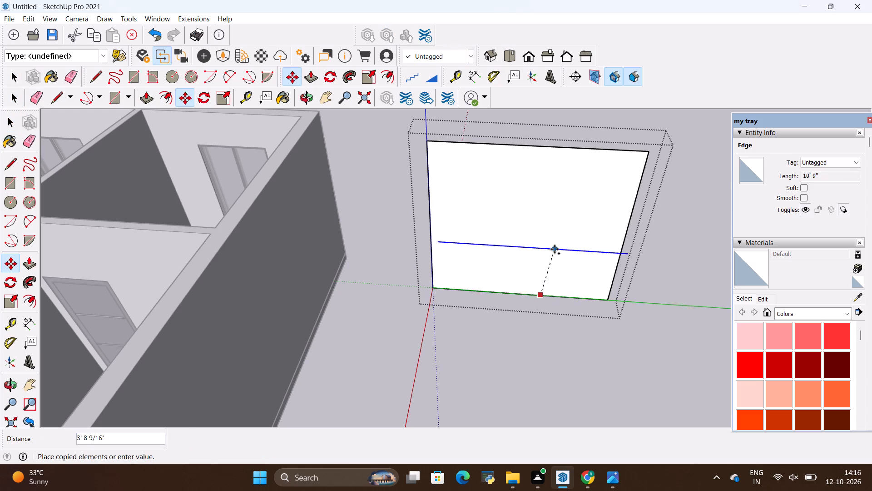
pyautogui.press('BackSpace')
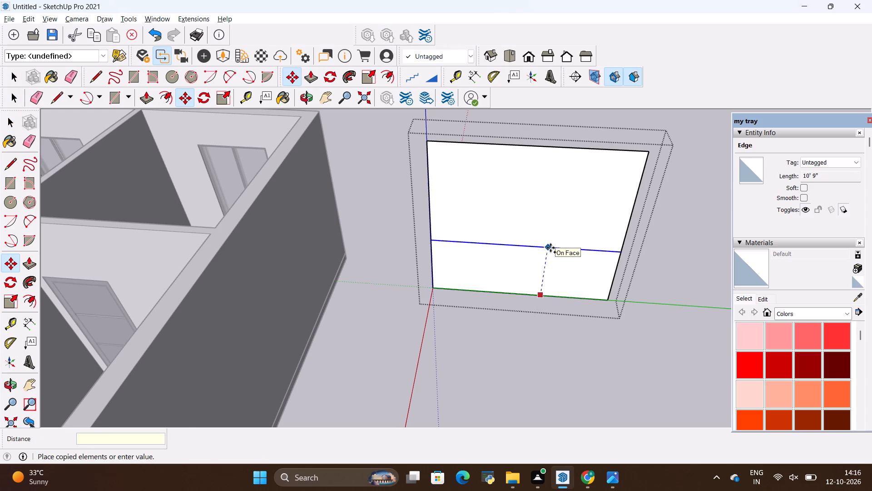
pyautogui.press('6')
pyautogui.hotkey('shift', '"')
pyautogui.press('Return')
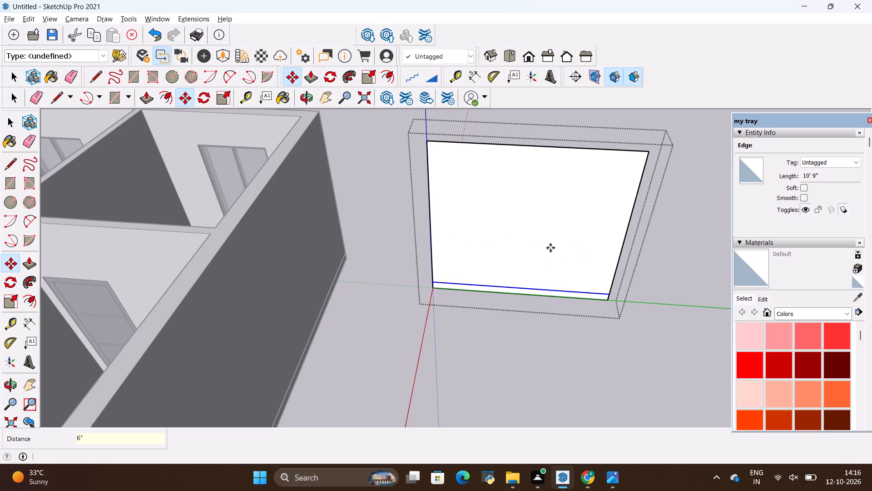
# Check the cabinet in the reference image, and copy the 6" line 18" up the panel to mark the cabinet height.
pyautogui.hotkey('alt', 'Tab')
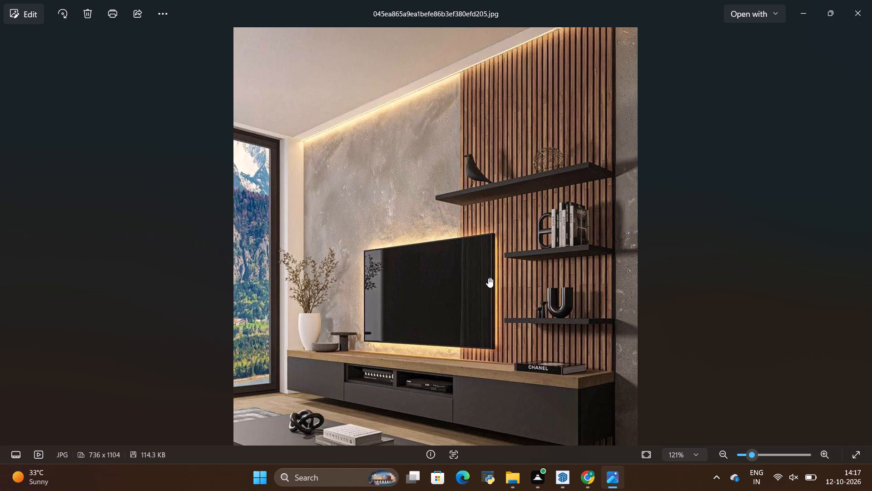
pyautogui.hotkey('alt', 'Tab')
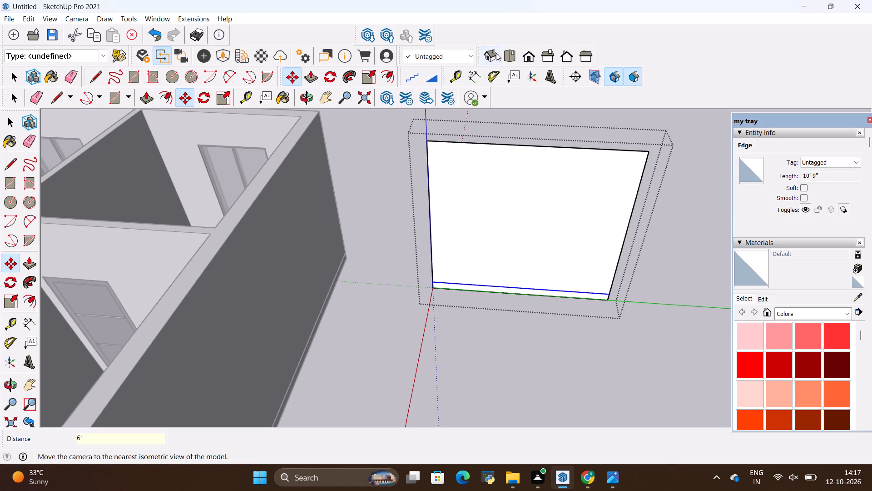
pyautogui.scroll(-5, 153, 35)
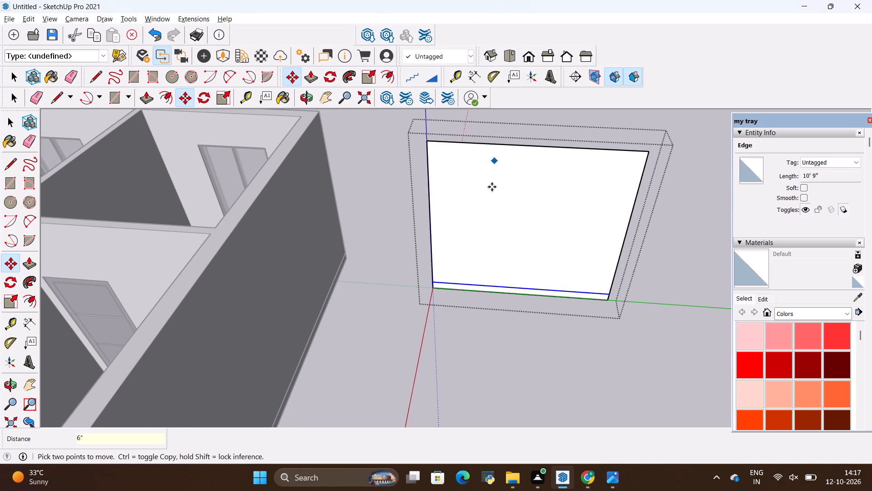
pyautogui.scroll(-4, 451, 283)
pyautogui.scroll(2, 530, 163)
pyautogui.moveTo(527, 218); pyautogui.dragTo(554, 121, button='middle')
pyautogui.scroll(1, 527, 218)
pyautogui.hotkey('alt', 'Tab')
pyautogui.hotkey('alt', 'Tab')
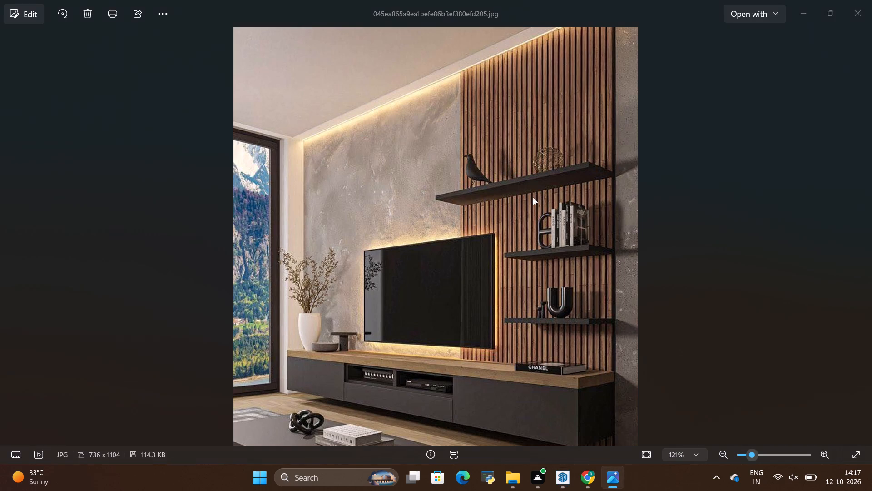
pyautogui.hotkey('alt', 'Tab')
pyautogui.hotkey('alt', 'Tab')
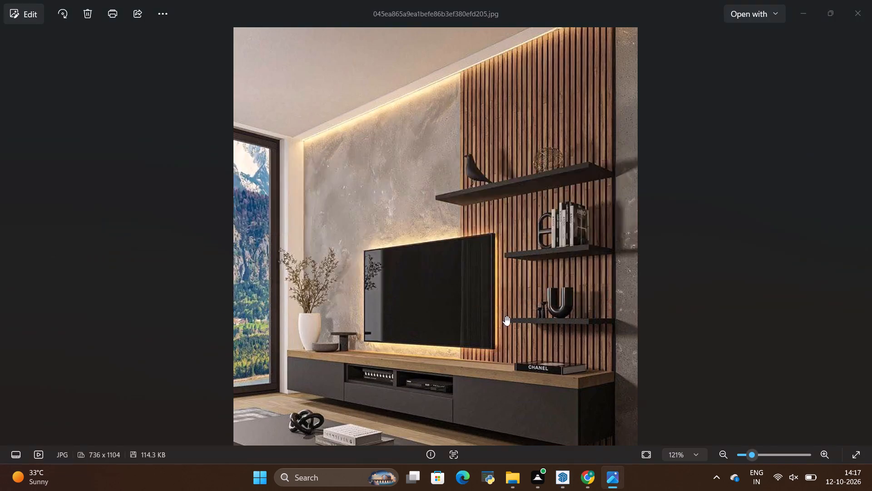
pyautogui.scroll(3, 518, 313)
pyautogui.click(542, 327)
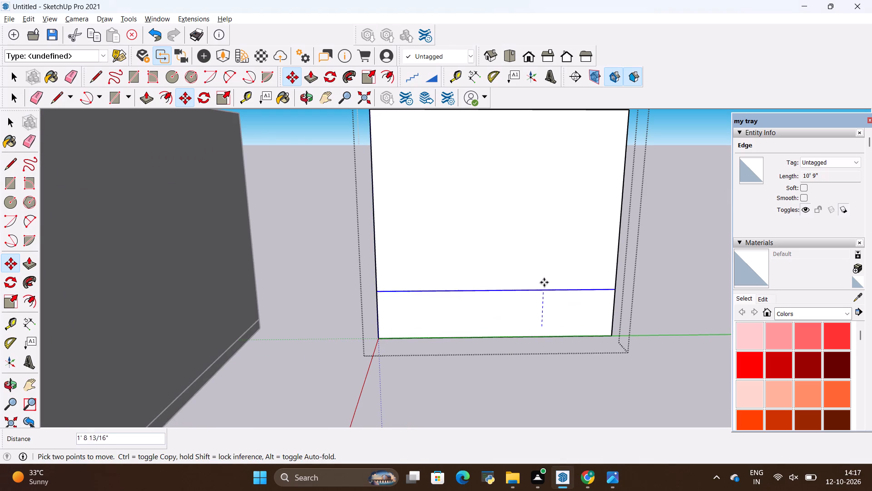
pyautogui.press('BackSpace')
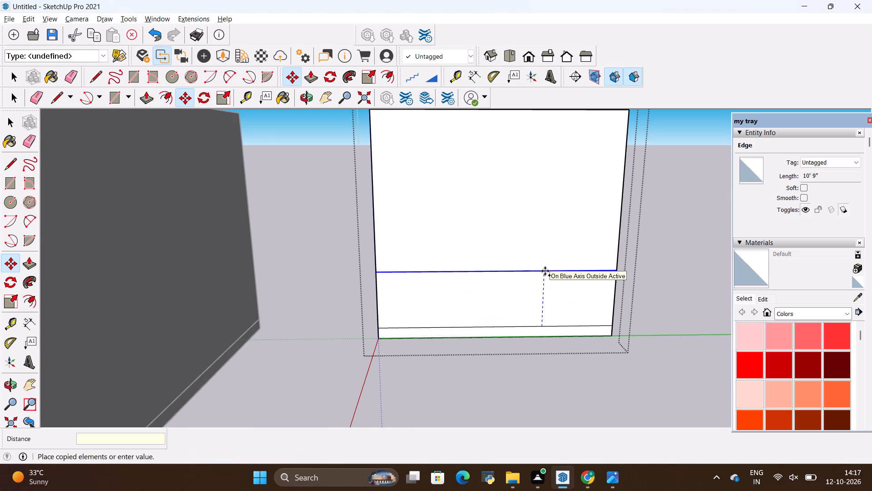
pyautogui.write('18')
pyautogui.hotkey('shift', '"')
pyautogui.press('Return')
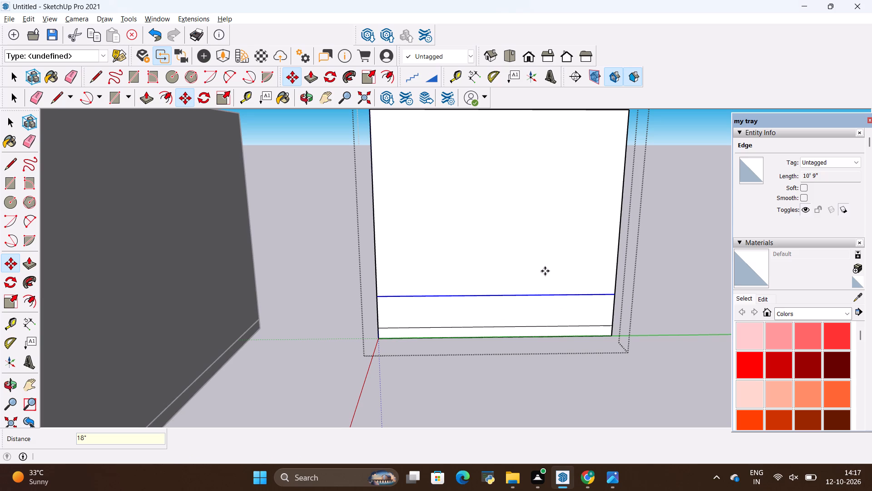
# Check the cabinet's wooden top in the reference image, and copy the upper cabinet line 1" up for the top's thickness.
pyautogui.scroll(-2, 572, 251)
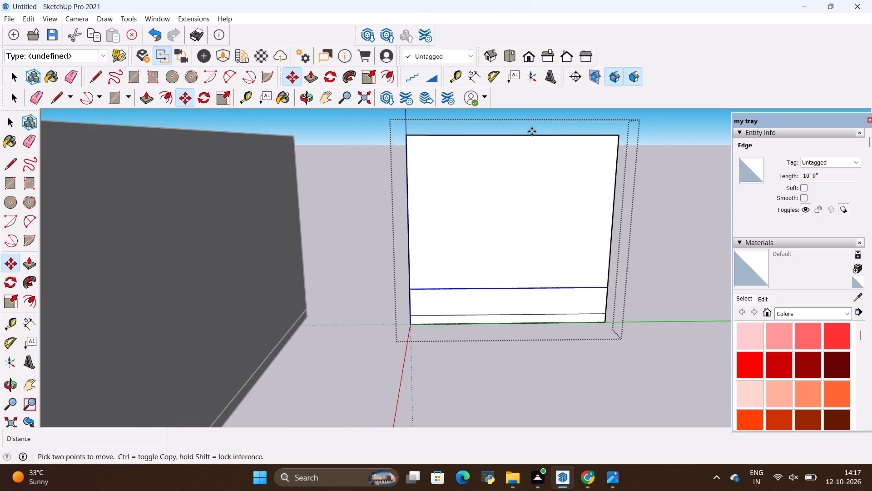
pyautogui.hotkey('alt', 'Tab')
pyautogui.hotkey('alt', 'Tab')
pyautogui.hotkey('alt', 'Tab')
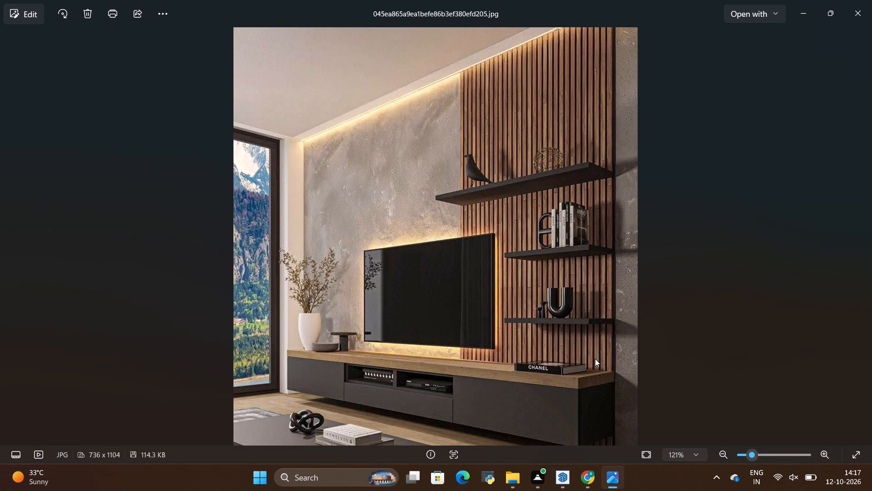
pyautogui.hotkey('alt', 'Tab')
pyautogui.scroll(6, 490, 258)
pyautogui.scroll(-2, 617, 326)
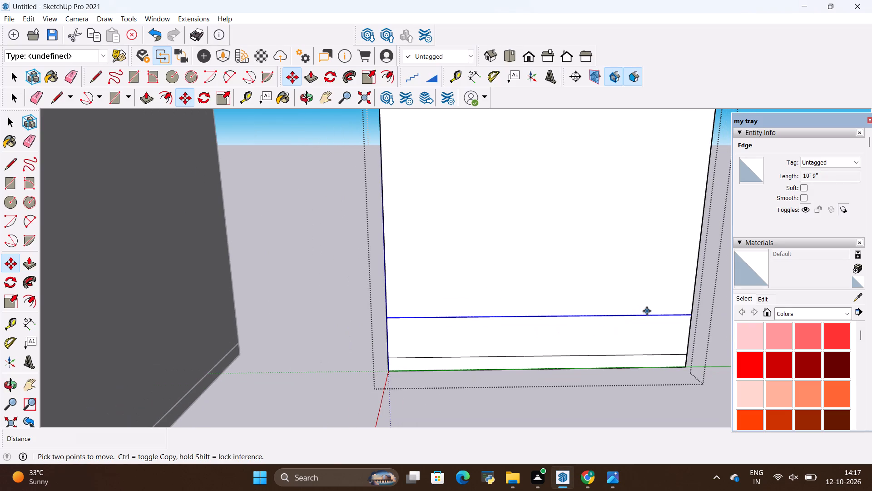
pyautogui.click(645, 316)
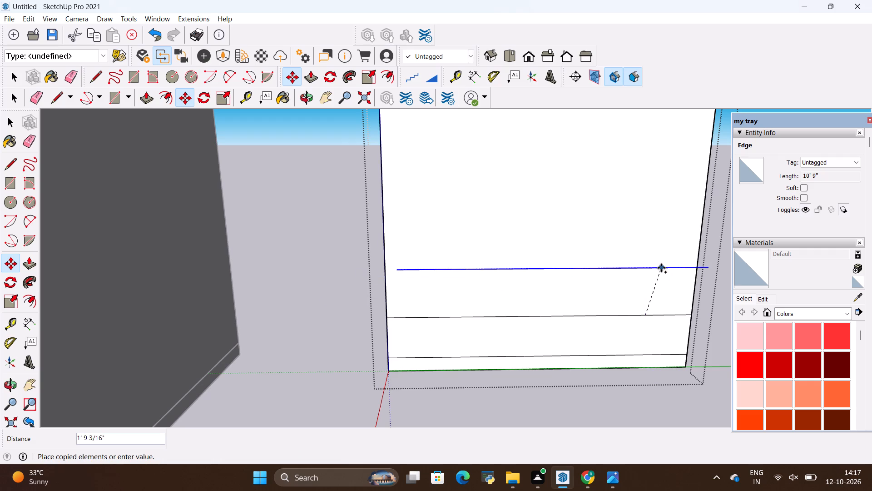
pyautogui.press('BackSpace')
pyautogui.write('1"')
pyautogui.press('Return')
pyautogui.press('Escape')
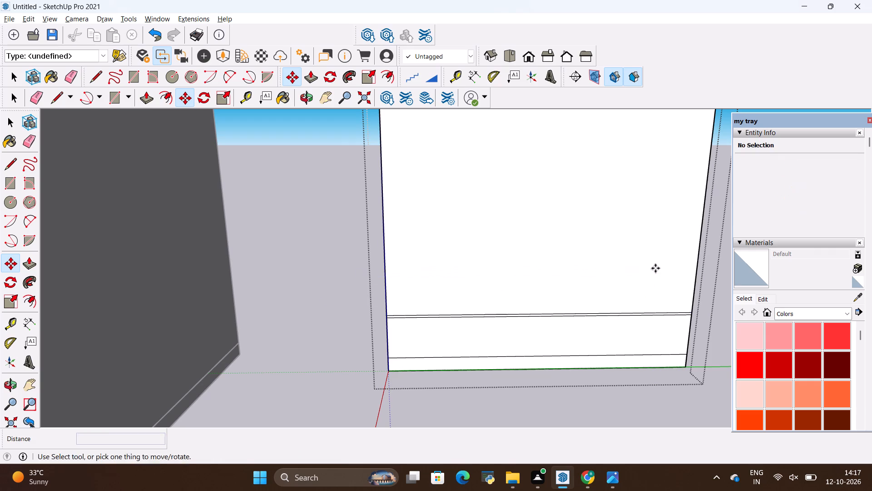
# Compare the cabinet's compartments and the slatted area in the reference image with the lines laid out on the wall panel.
pyautogui.hotkey('alt', 'Tab')
pyautogui.hotkey('alt', 'Tab')
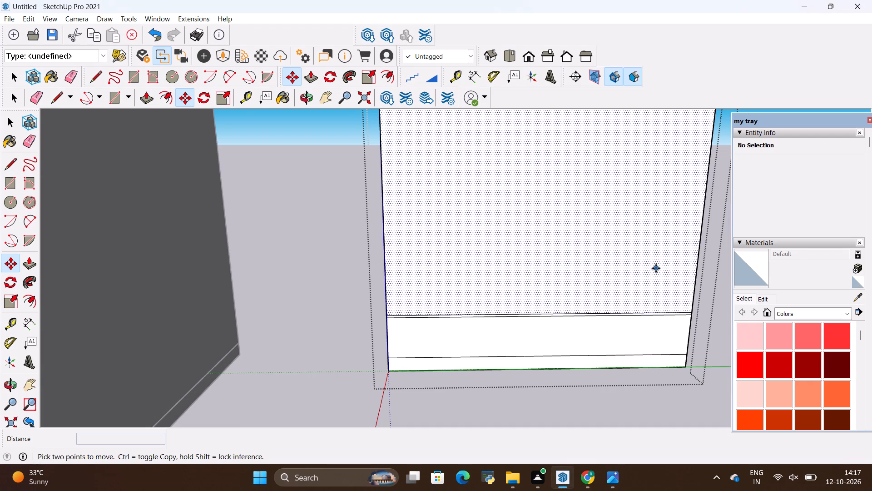
pyautogui.scroll(-4, 652, 271)
pyautogui.hotkey('alt', 'Tab')
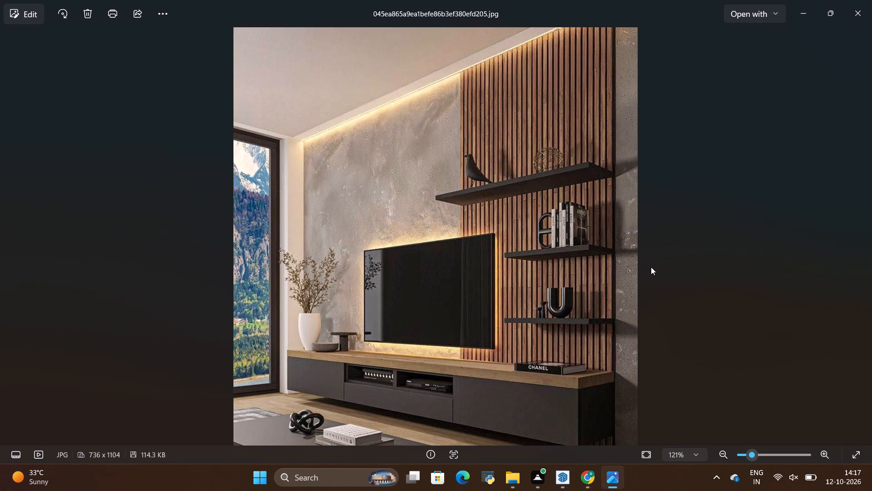
pyautogui.hotkey('alt', 'Tab')
pyautogui.hotkey('alt', 'Tab')
pyautogui.hotkey('alt', 'Tab')
pyautogui.hotkey('alt', 'Tab')
pyautogui.scroll(2, 576, 91)
pyautogui.scroll(-3, 573, 90)
pyautogui.hotkey('alt', 'Tab')
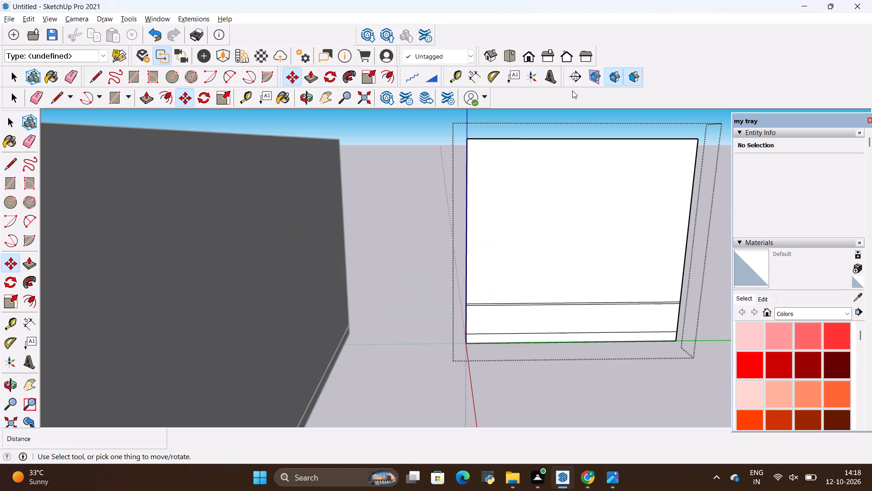
pyautogui.hotkey('alt', 'Tab')
pyautogui.hotkey('alt', 'Tab')
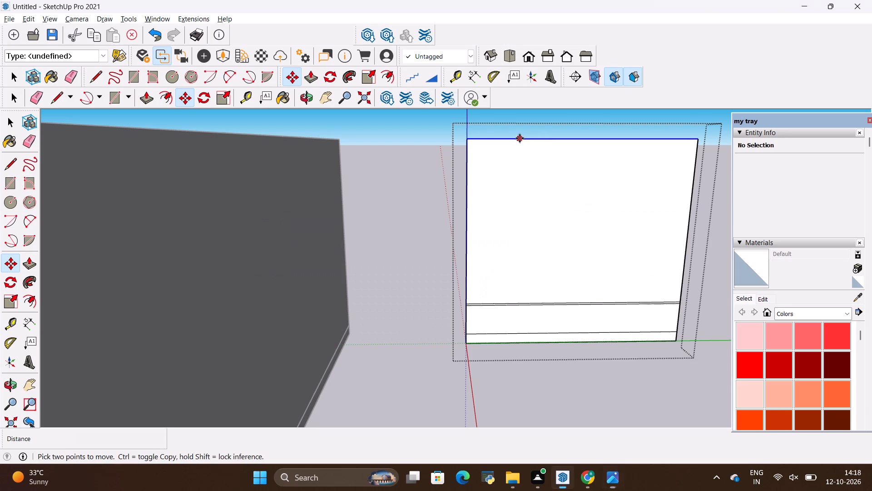
pyautogui.scroll(-2, 336, 262)
pyautogui.hotkey('alt', 'Tab')
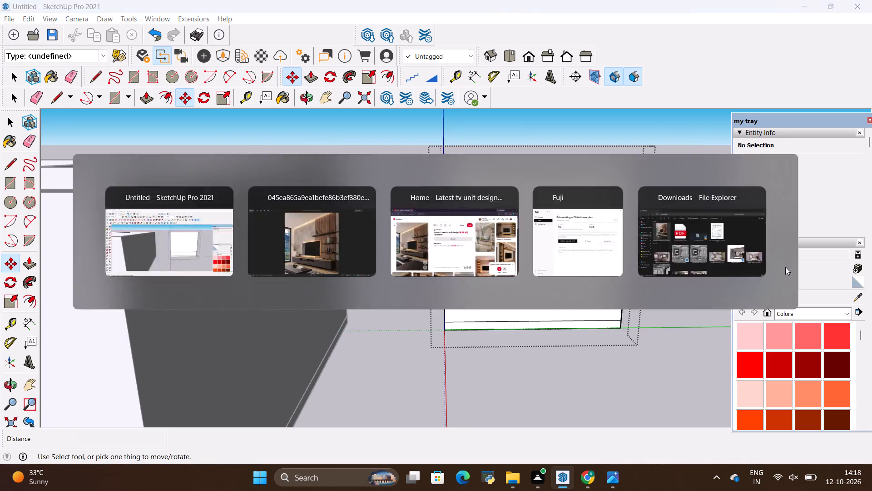
pyautogui.hotkey('alt', 'Tab')
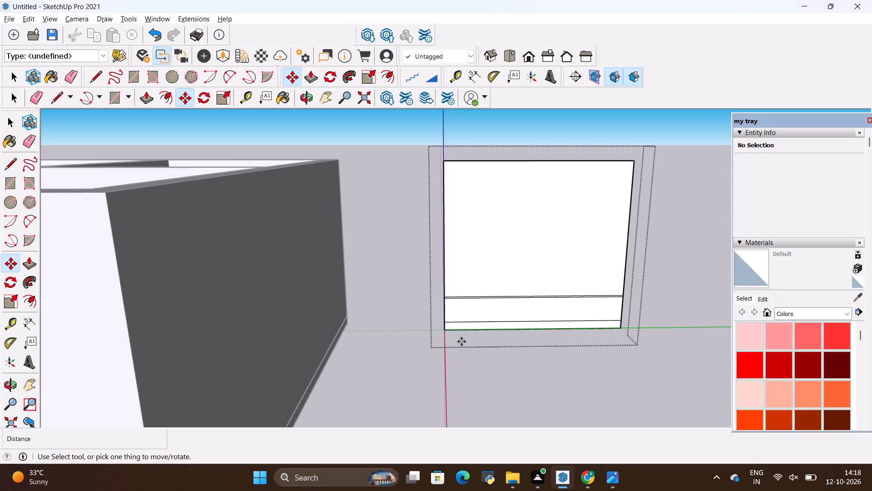
pyautogui.hotkey('alt', 'Tab')
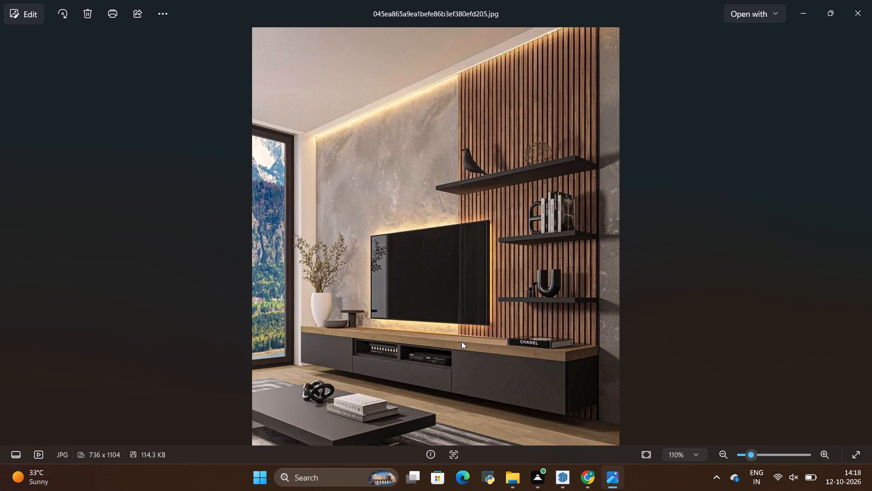
pyautogui.hotkey('alt', 'Tab')
# Divide the cabinet's bottom line, 6" above the floor, into 3 equal segments.
pyautogui.scroll(3, 468, 318)
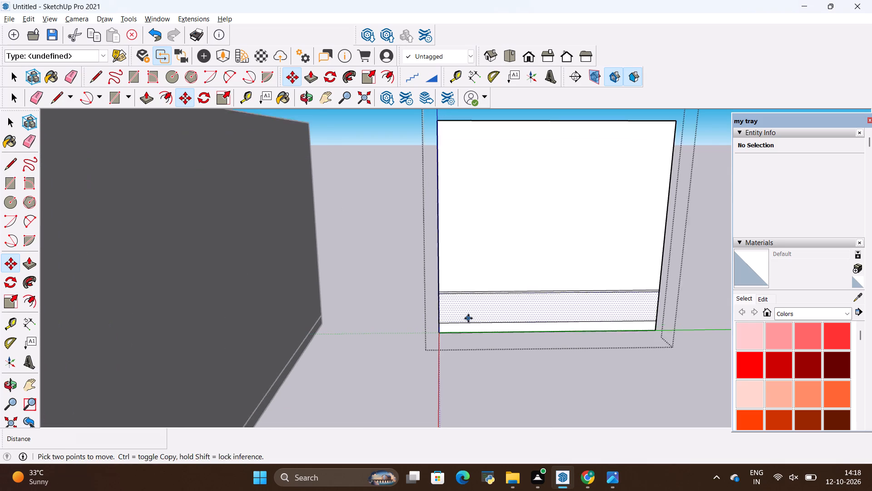
pyautogui.press('space')
pyautogui.click(468, 322)
pyautogui.rightClick(468, 322)
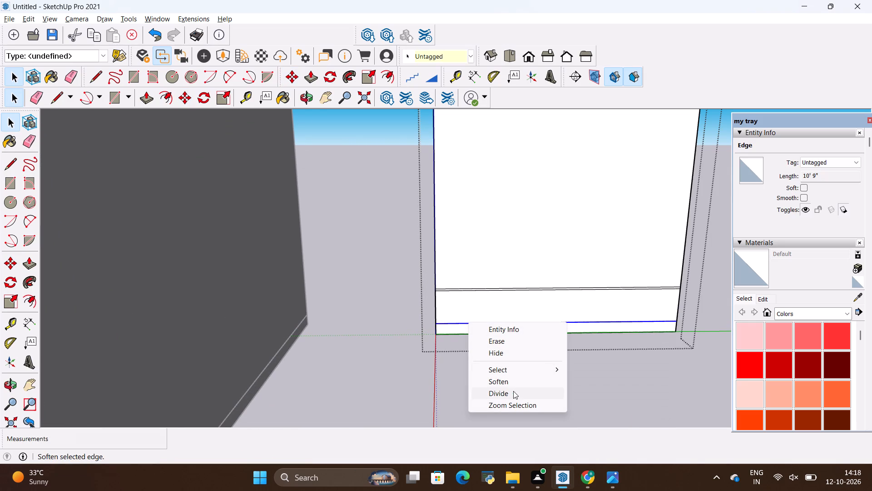
pyautogui.click(513, 391)
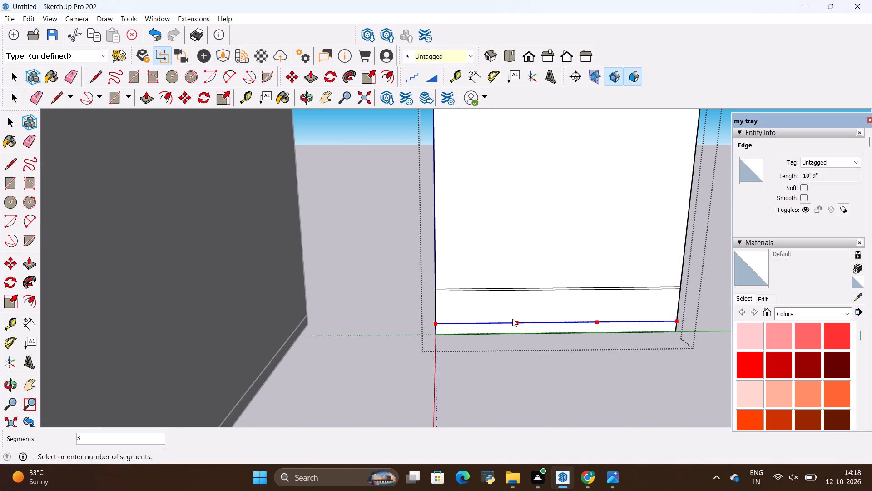
pyautogui.click(515, 320)
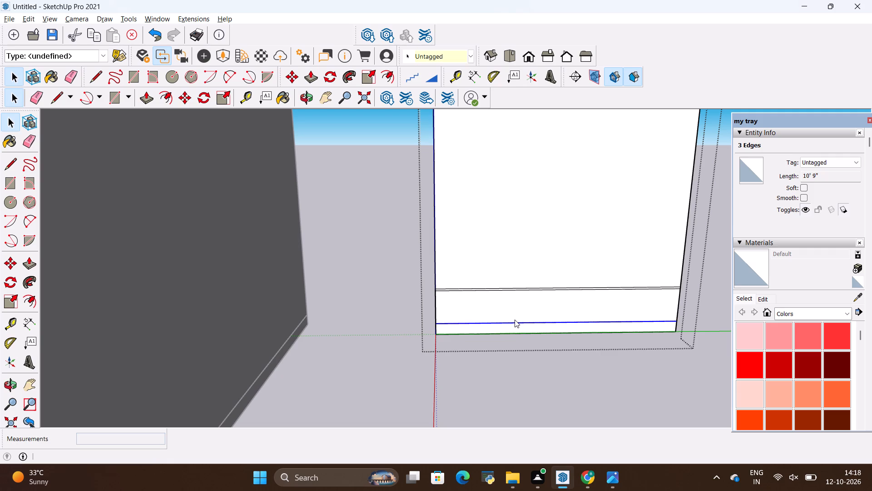
# Draw two vertical 1' 6" lines from the division points up to the underside of the cabinet top, splitting it into three compartments.
pyautogui.press('l')
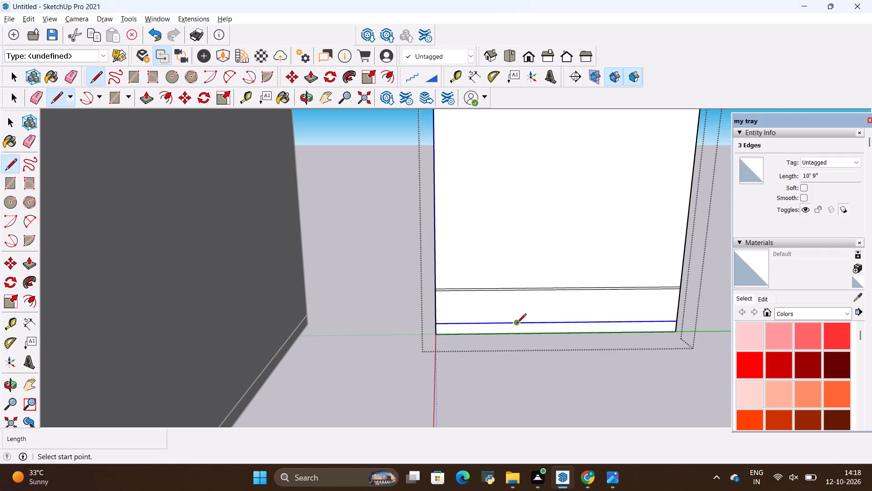
pyautogui.click(513, 323)
pyautogui.scroll(5, 514, 288)
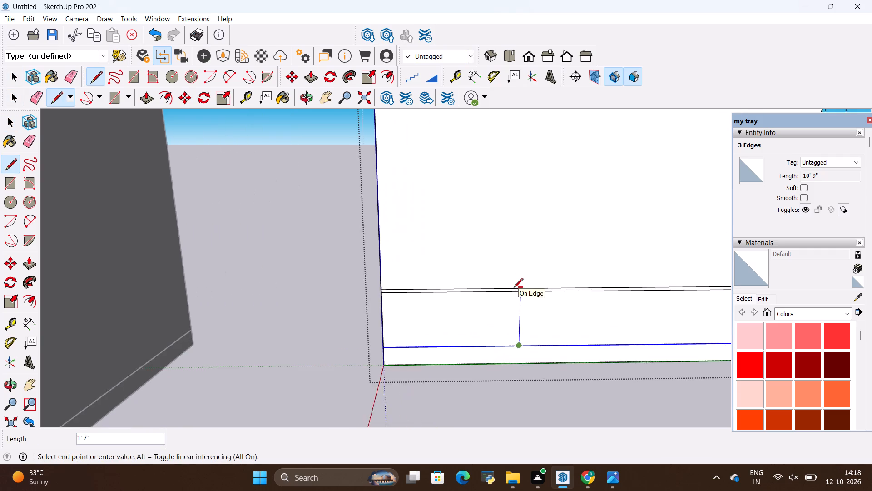
pyautogui.scroll(1, 514, 288)
pyautogui.click(517, 293)
pyautogui.scroll(-3, 386, 288)
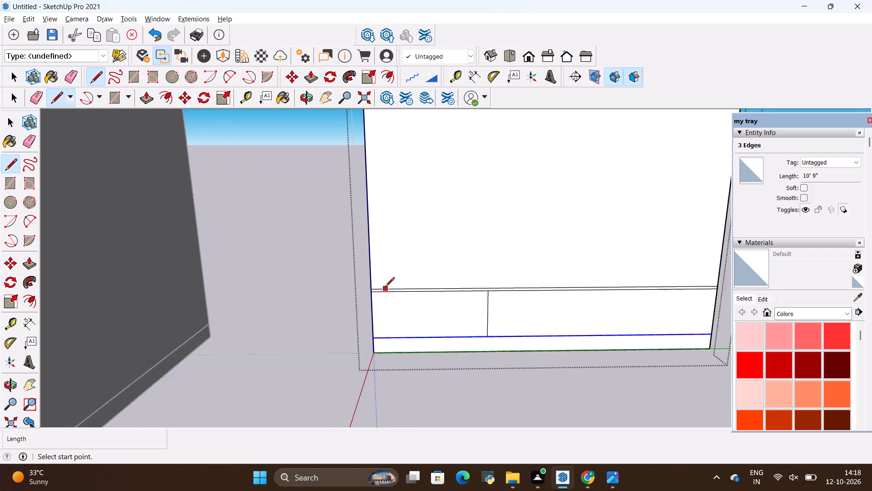
pyautogui.scroll(-3, 385, 287)
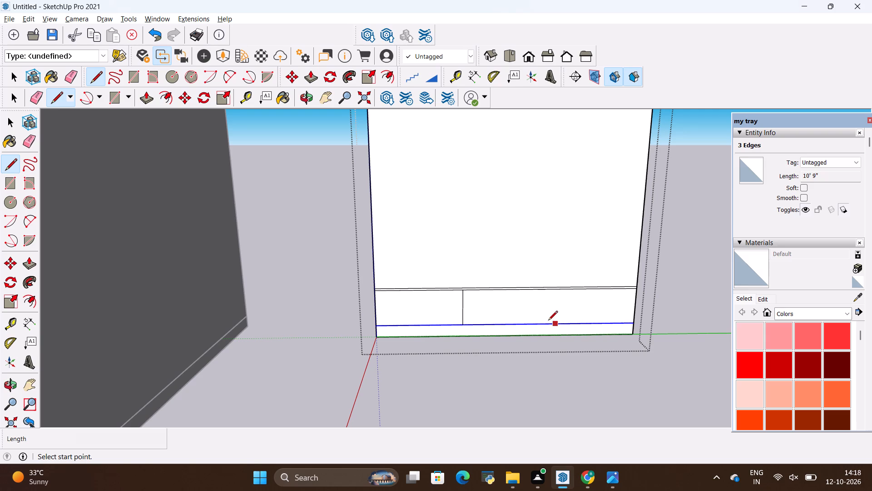
pyautogui.click(548, 321)
pyautogui.scroll(7, 546, 289)
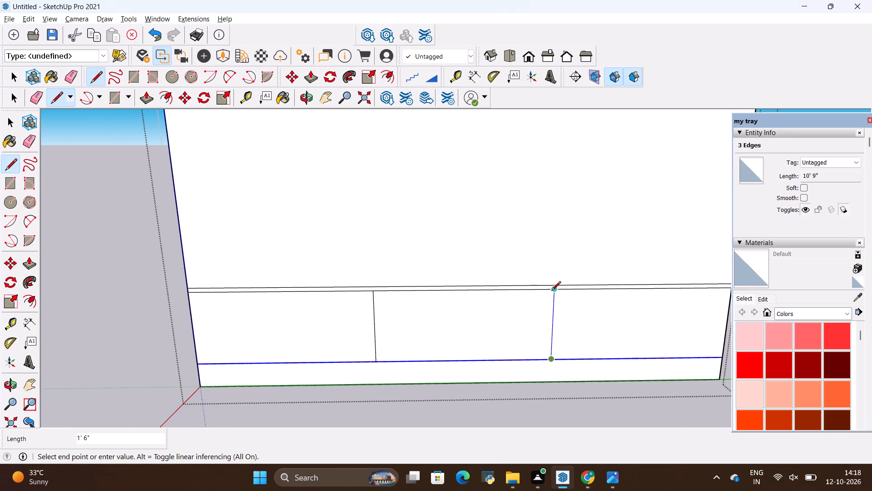
pyautogui.click(551, 291)
pyautogui.scroll(-11, 343, 292)
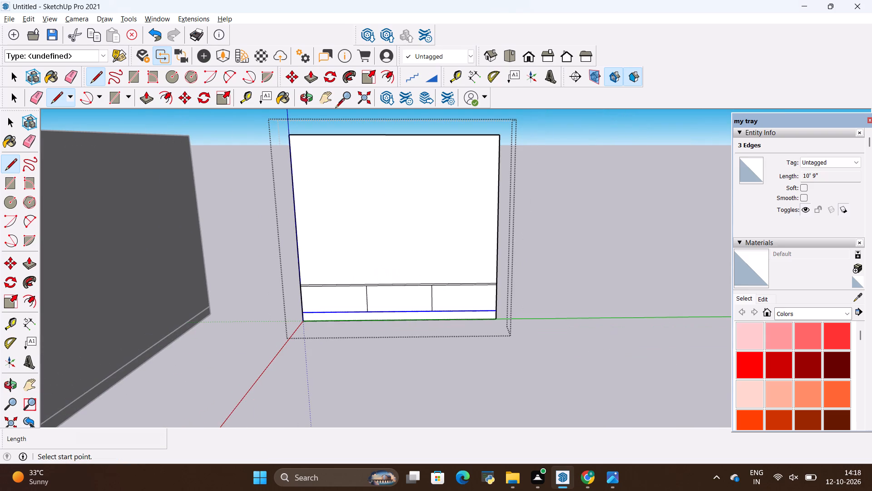
# Examine the vertical wood slats above the cabinet in the reference image against the wall panel.
pyautogui.scroll(3, 335, 109)
pyautogui.hotkey('alt', 'Tab')
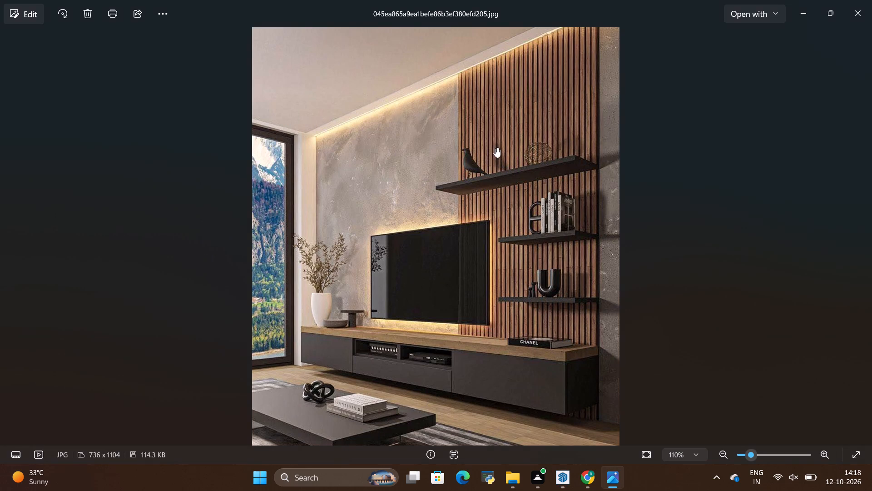
pyautogui.hotkey('alt', 'Tab')
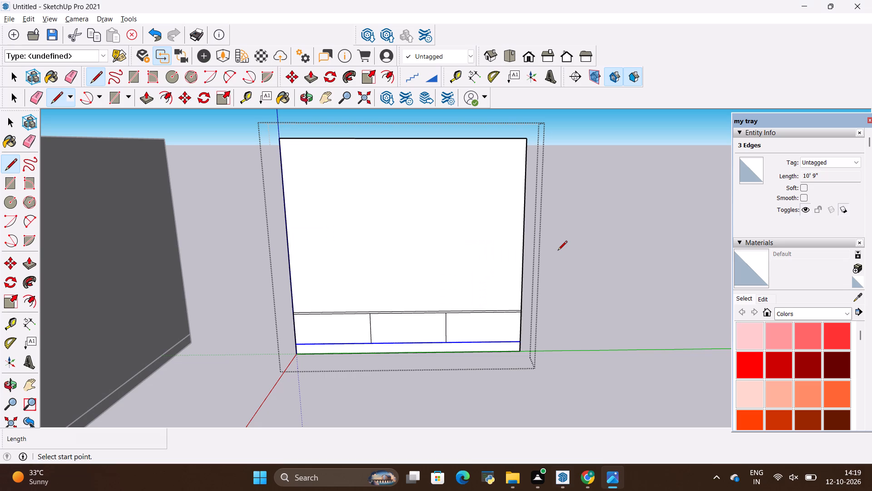
pyautogui.hotkey('alt', 'Tab')
pyautogui.hotkey('alt', 'Tab')
pyautogui.hotkey('alt', 'Tab')
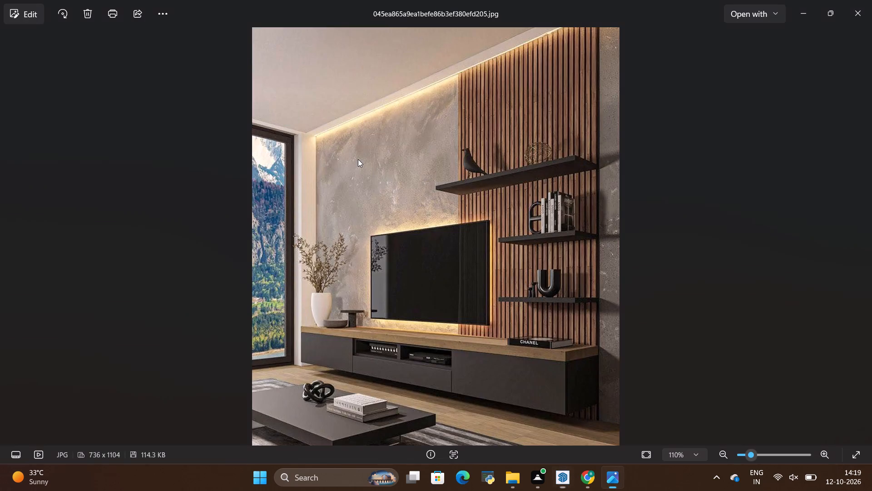
pyautogui.hotkey('alt', 'Tab')
# Draw a slat rectangle 7' 11" high and about 1" wide from the panel's upper right corner down to the cabinet top line.
pyautogui.press('r')
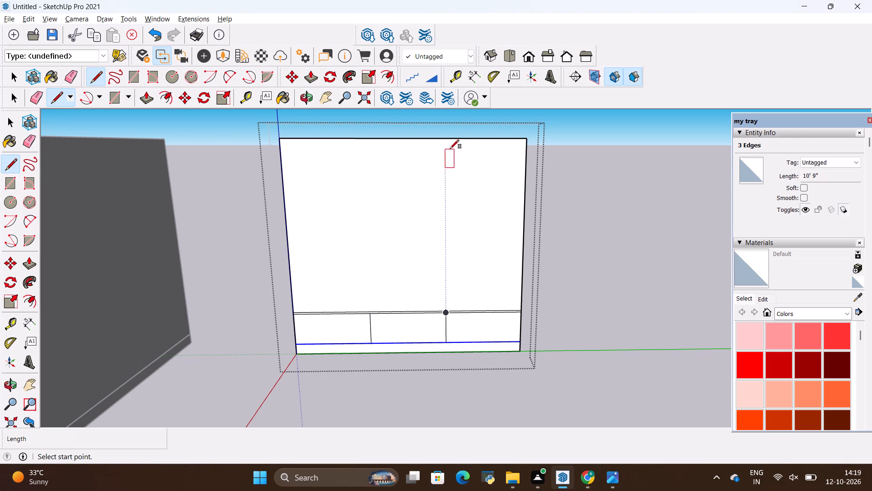
pyautogui.scroll(8, 523, 141)
pyautogui.click(532, 134)
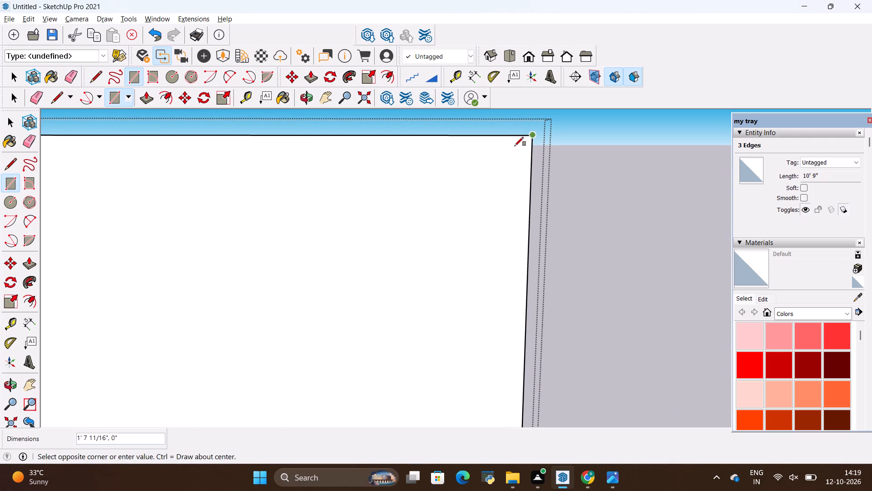
pyautogui.scroll(-5, 503, 189)
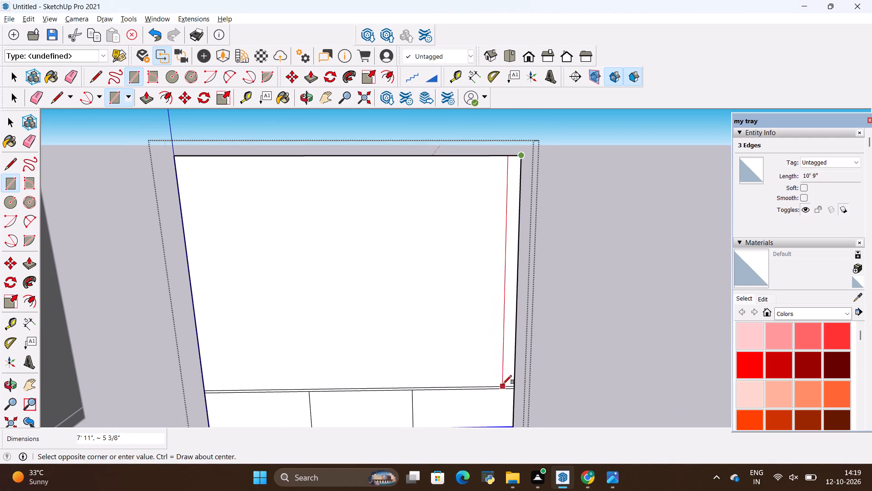
pyautogui.scroll(6, 503, 384)
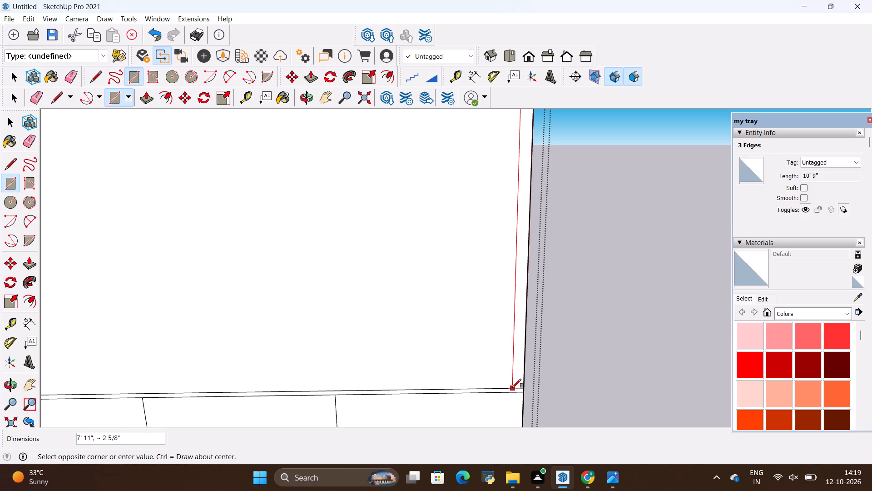
pyautogui.scroll(10, 512, 388)
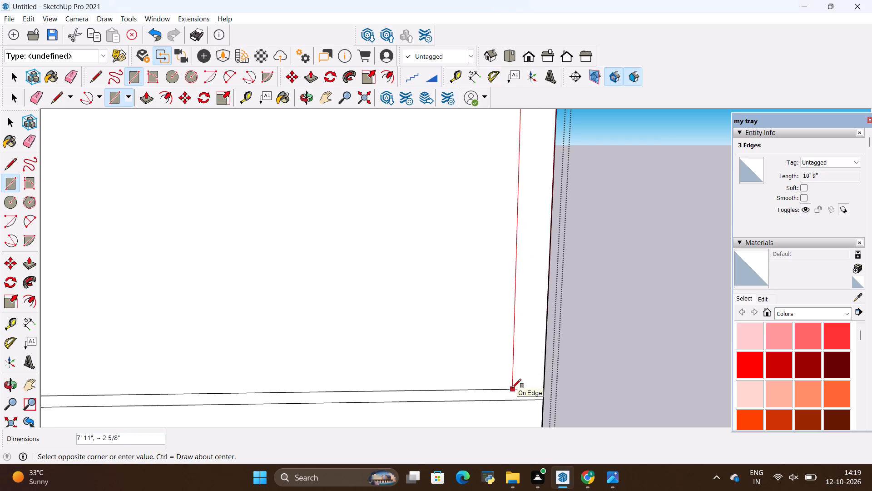
pyautogui.scroll(2, 512, 388)
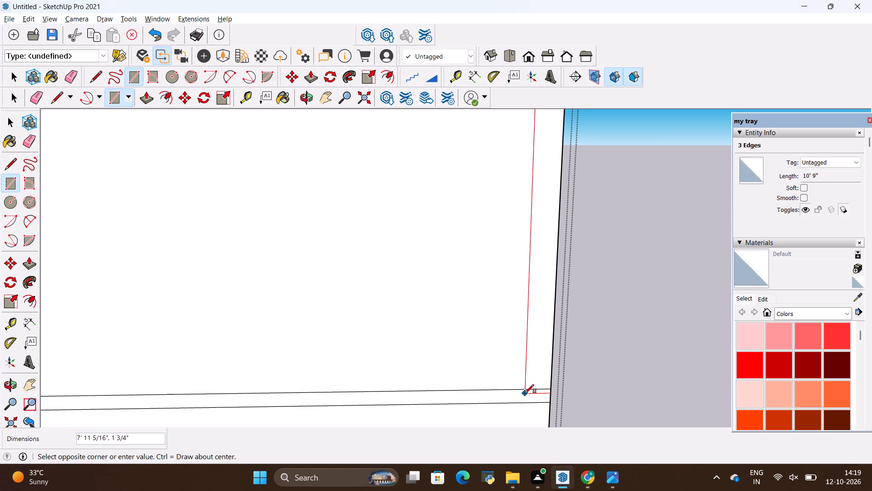
pyautogui.scroll(5, 525, 393)
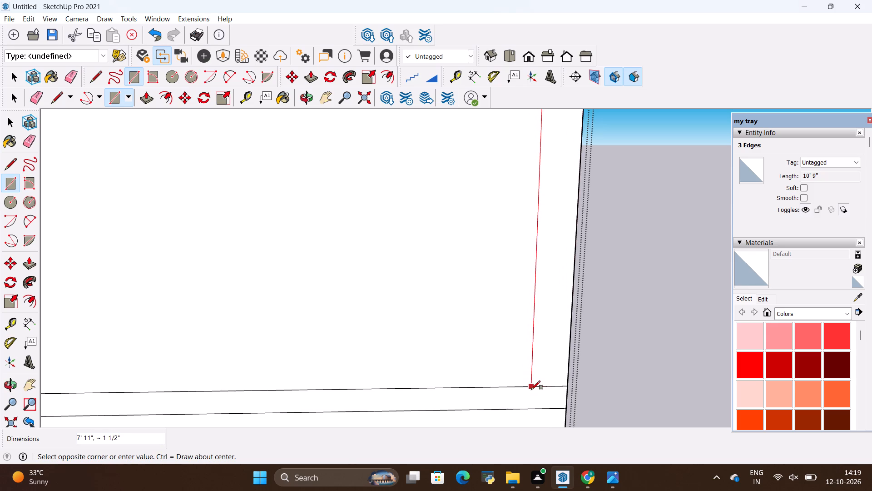
pyautogui.scroll(4, 533, 390)
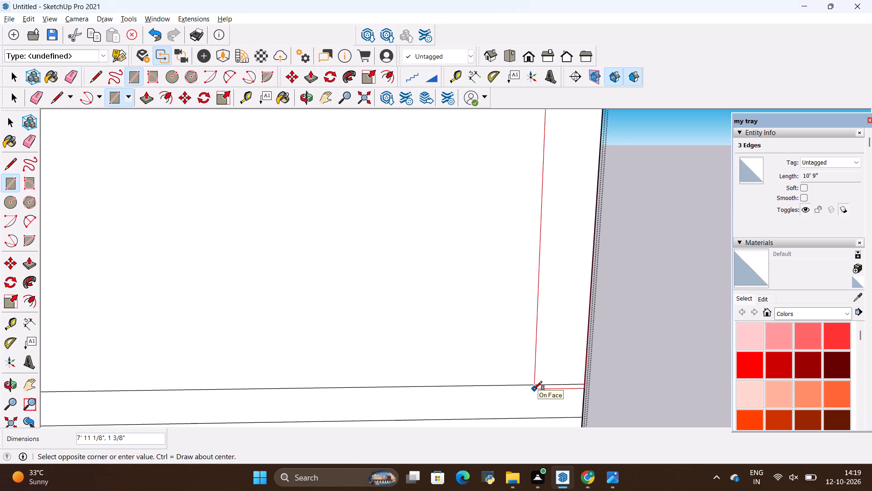
pyautogui.scroll(3, 533, 390)
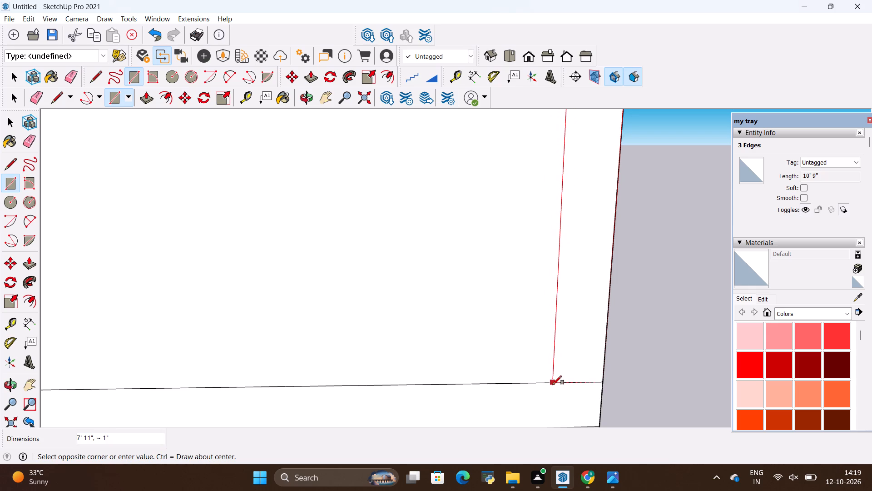
pyautogui.click(553, 385)
pyautogui.scroll(-16, 553, 385)
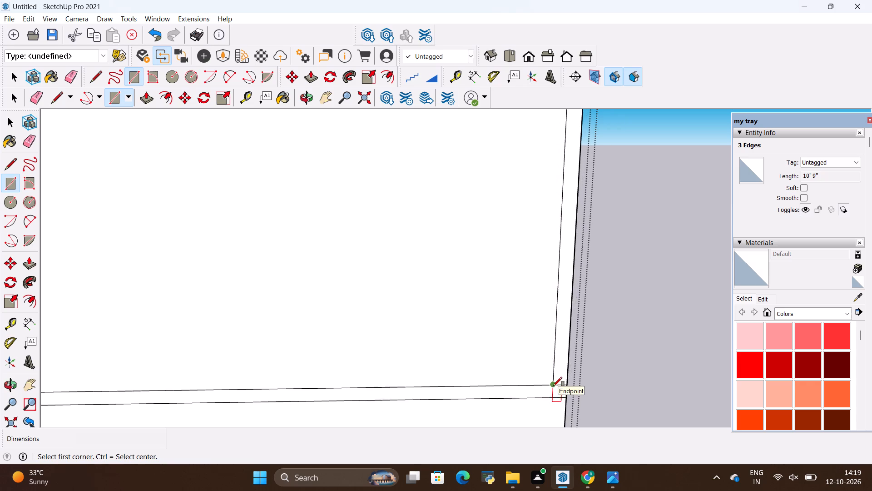
pyautogui.scroll(-3, 553, 386)
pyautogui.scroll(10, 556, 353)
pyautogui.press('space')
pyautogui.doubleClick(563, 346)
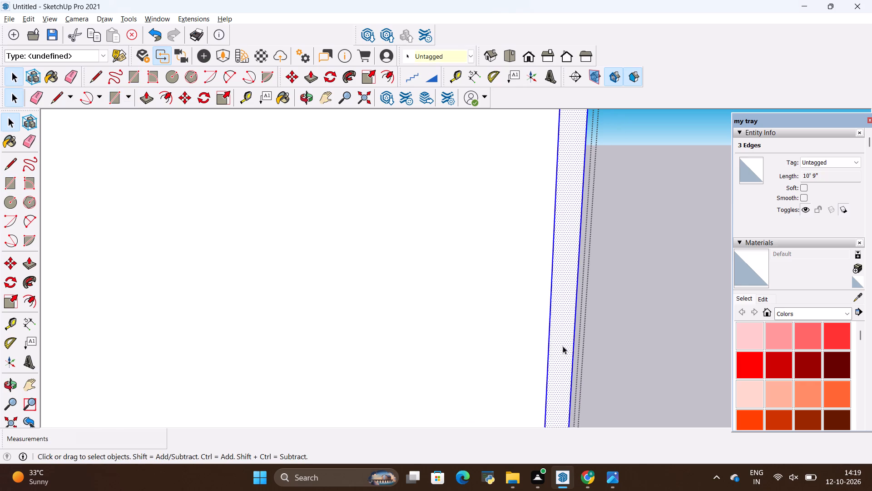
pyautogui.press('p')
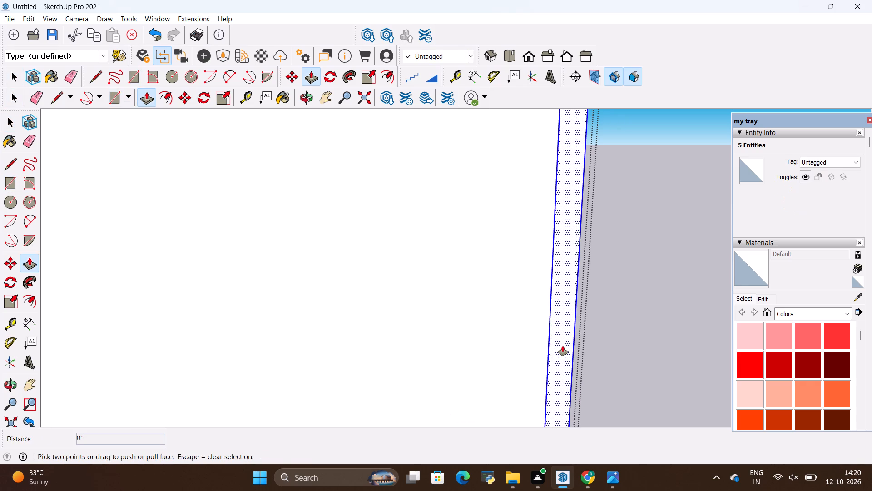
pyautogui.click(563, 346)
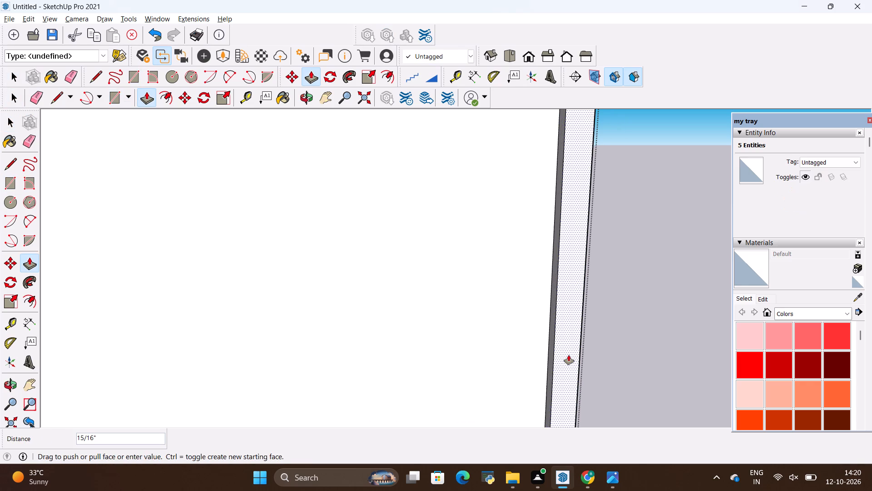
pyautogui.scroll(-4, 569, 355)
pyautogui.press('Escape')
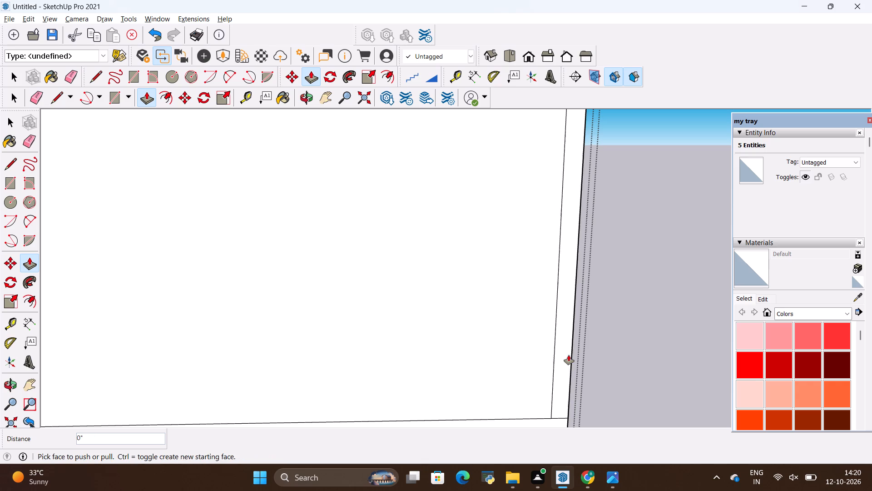
# Group the slat's face and edges at the panel's right end so it is separate from the wall panel.
pyautogui.press('space')
pyautogui.doubleClick(562, 355)
pyautogui.scroll(-12, 562, 355)
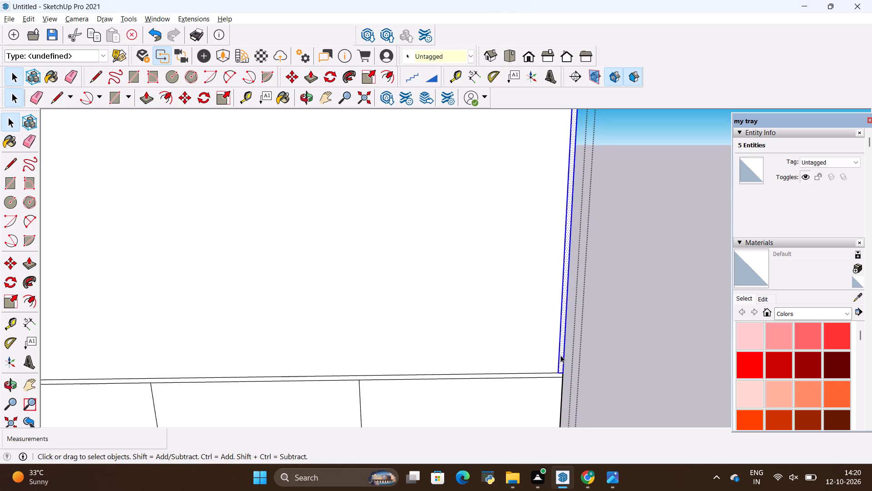
pyautogui.scroll(-9, 560, 355)
pyautogui.scroll(16, 565, 329)
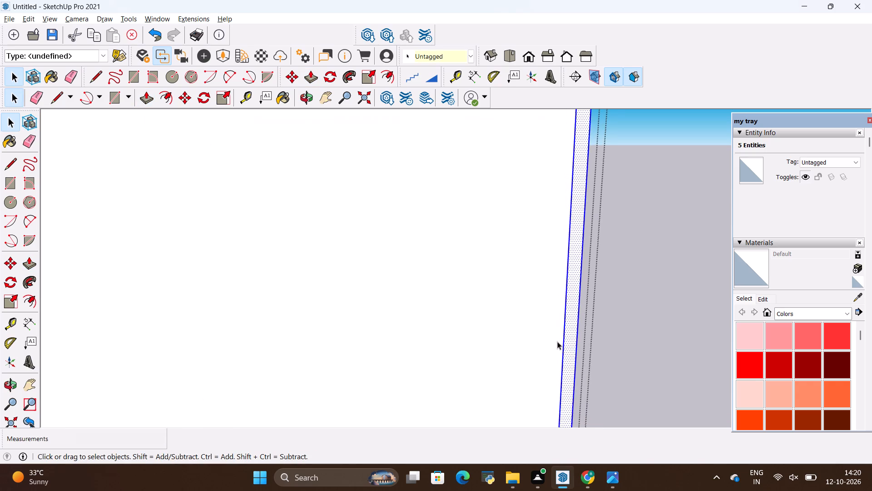
pyautogui.scroll(7, 557, 341)
pyautogui.rightClick(574, 336)
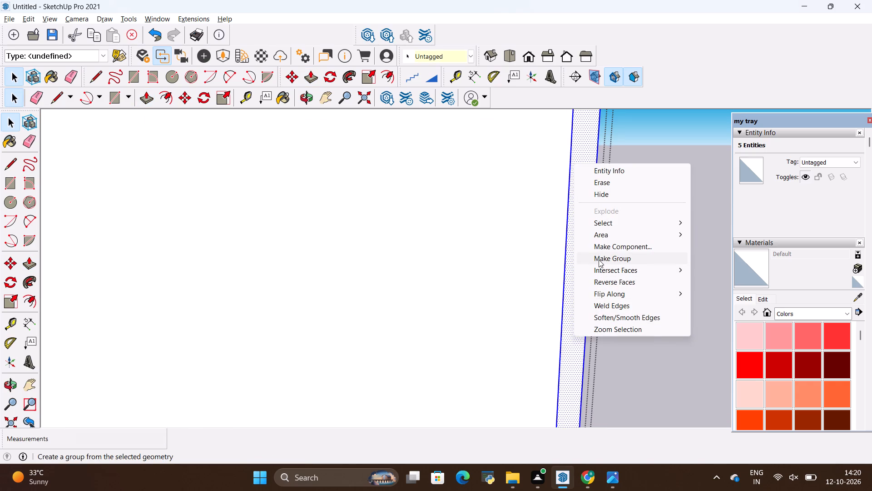
pyautogui.click(599, 260)
pyautogui.click(407, 293)
# Inside the slat group, extrude the slat face outward by 1".
pyautogui.doubleClick(574, 251)
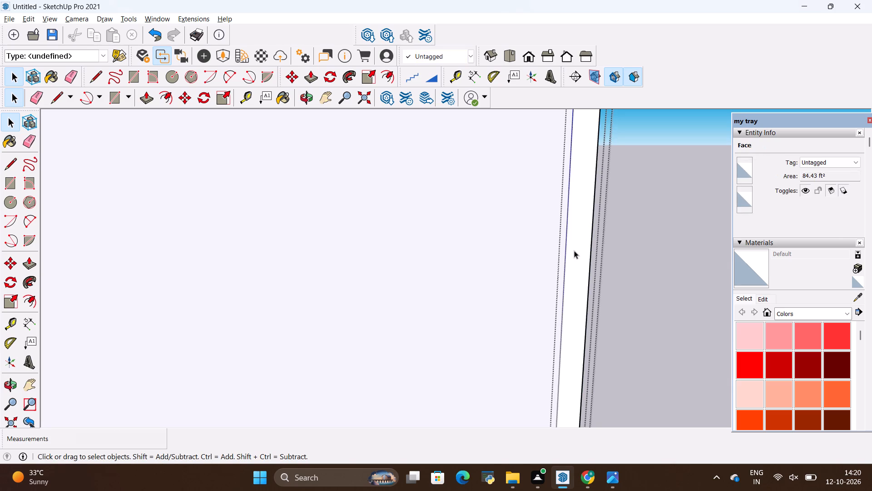
pyautogui.scroll(-5, 576, 349)
pyautogui.scroll(8, 577, 353)
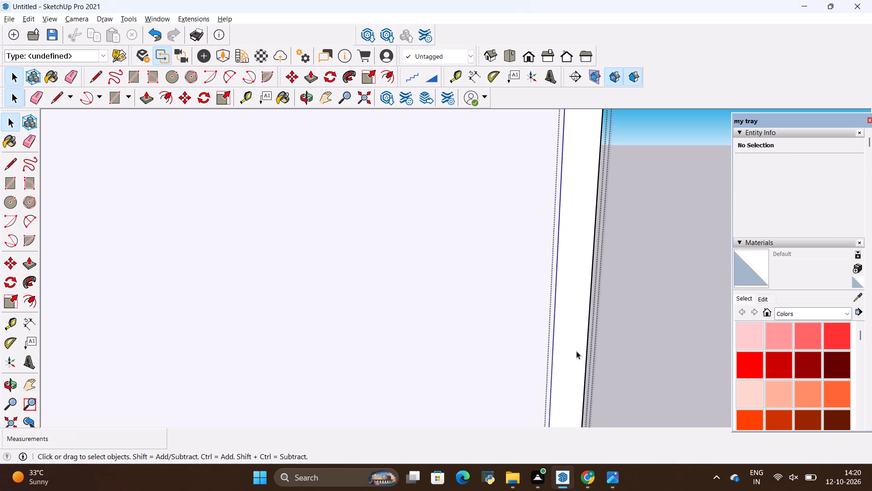
pyautogui.press('p')
pyautogui.click(576, 351)
pyautogui.press('BackSpace')
pyautogui.write('1"')
pyautogui.press('Return')
pyautogui.press('Escape')
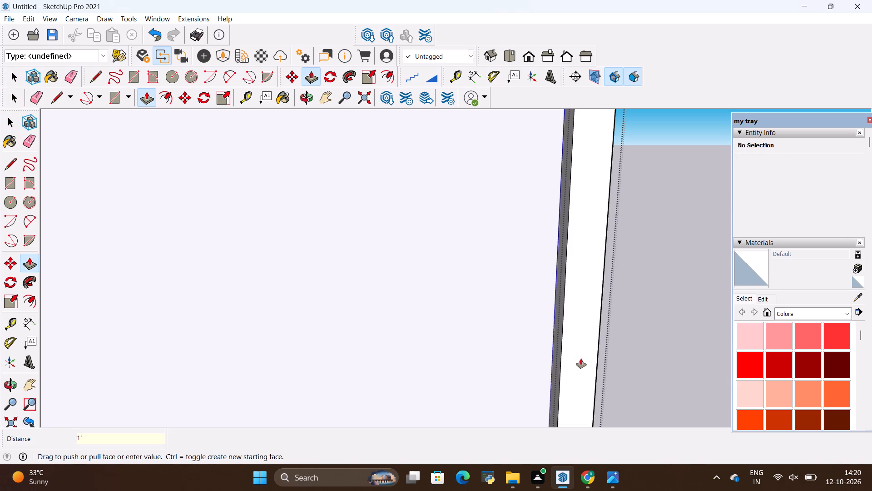
pyautogui.press('space')
pyautogui.click(490, 331)
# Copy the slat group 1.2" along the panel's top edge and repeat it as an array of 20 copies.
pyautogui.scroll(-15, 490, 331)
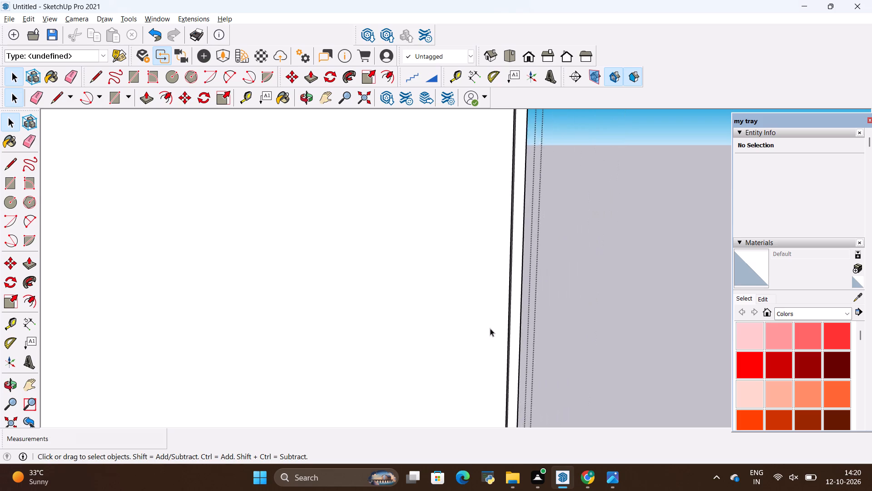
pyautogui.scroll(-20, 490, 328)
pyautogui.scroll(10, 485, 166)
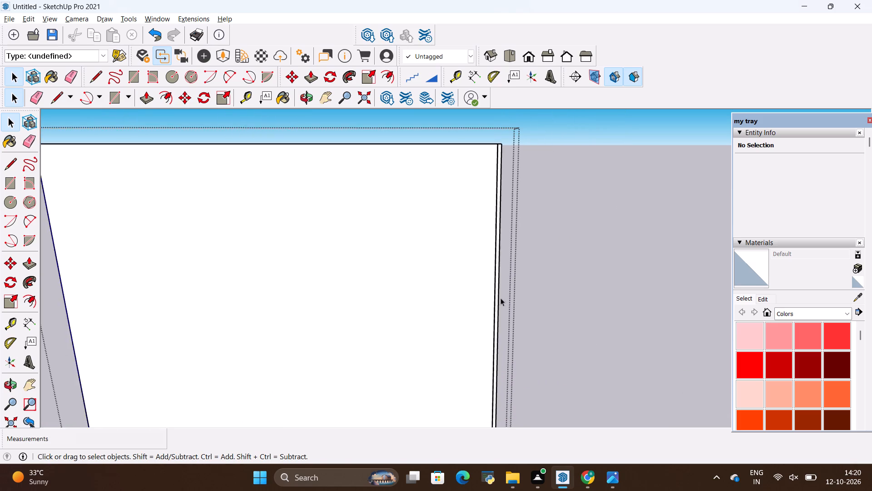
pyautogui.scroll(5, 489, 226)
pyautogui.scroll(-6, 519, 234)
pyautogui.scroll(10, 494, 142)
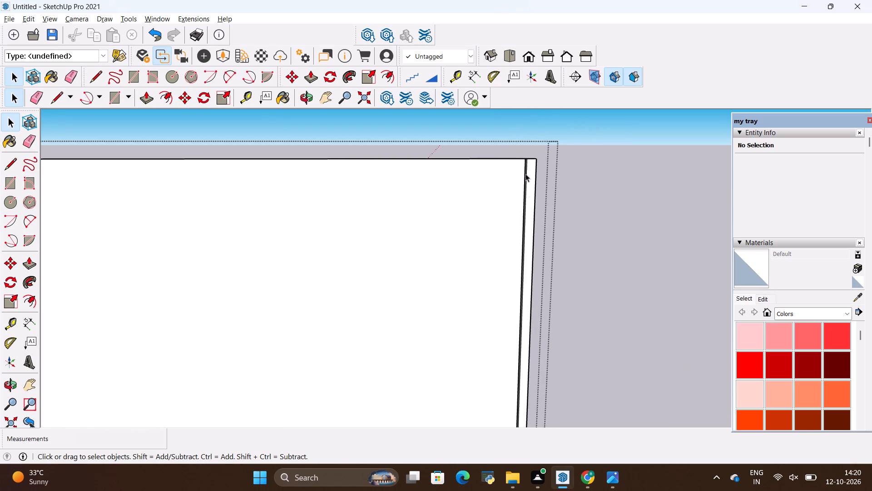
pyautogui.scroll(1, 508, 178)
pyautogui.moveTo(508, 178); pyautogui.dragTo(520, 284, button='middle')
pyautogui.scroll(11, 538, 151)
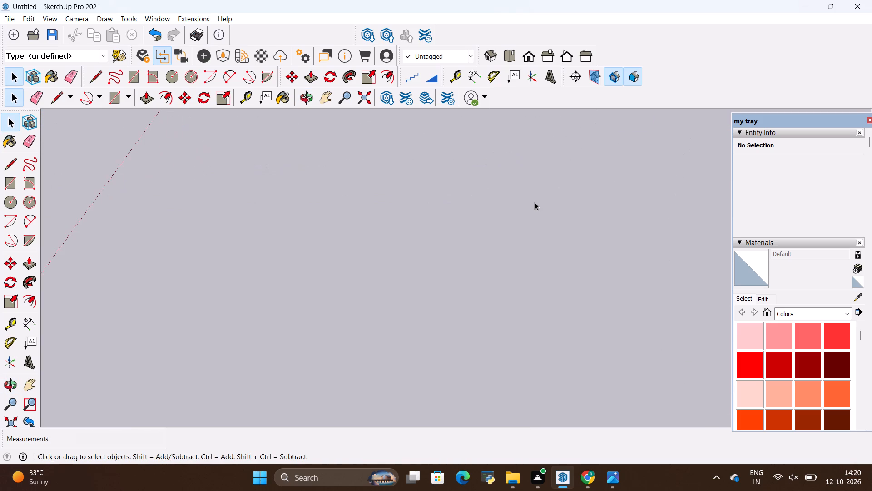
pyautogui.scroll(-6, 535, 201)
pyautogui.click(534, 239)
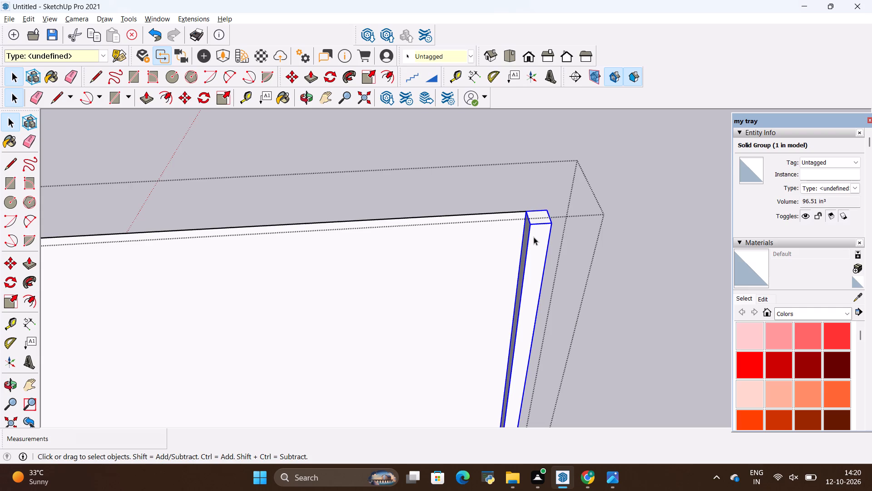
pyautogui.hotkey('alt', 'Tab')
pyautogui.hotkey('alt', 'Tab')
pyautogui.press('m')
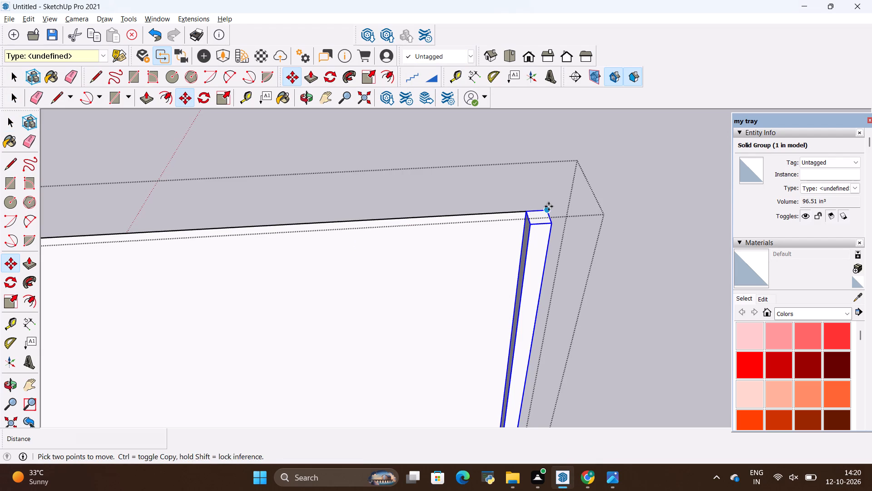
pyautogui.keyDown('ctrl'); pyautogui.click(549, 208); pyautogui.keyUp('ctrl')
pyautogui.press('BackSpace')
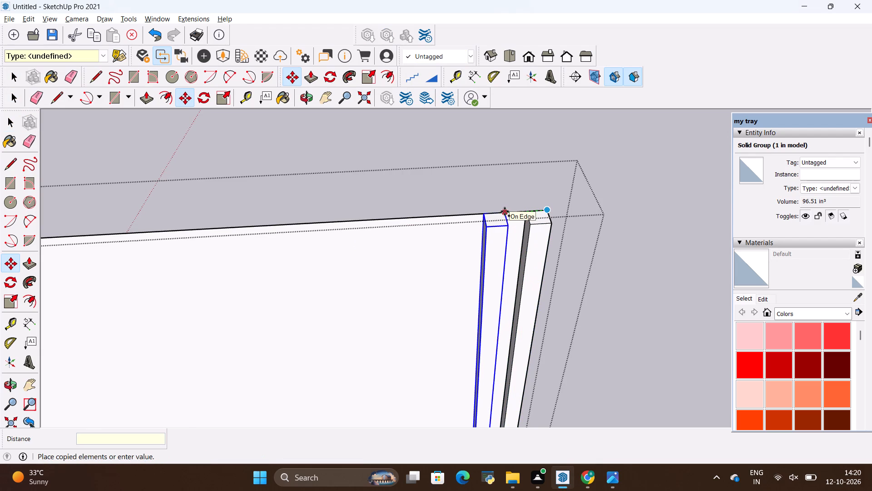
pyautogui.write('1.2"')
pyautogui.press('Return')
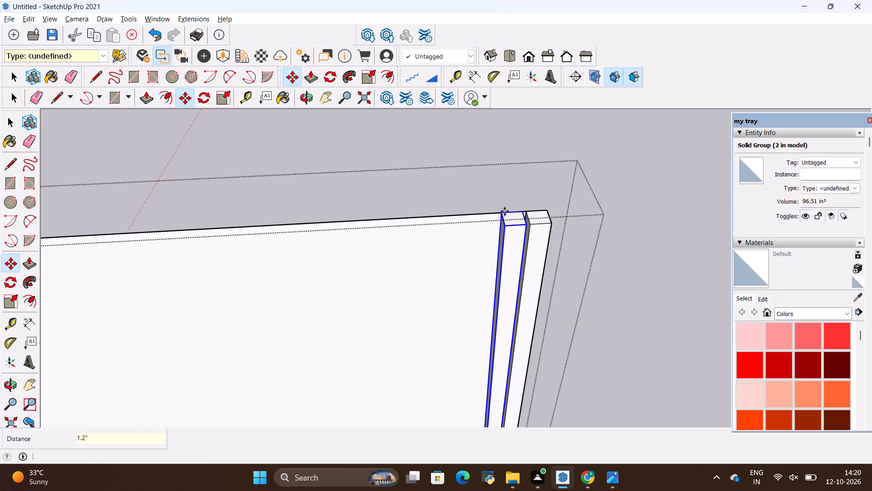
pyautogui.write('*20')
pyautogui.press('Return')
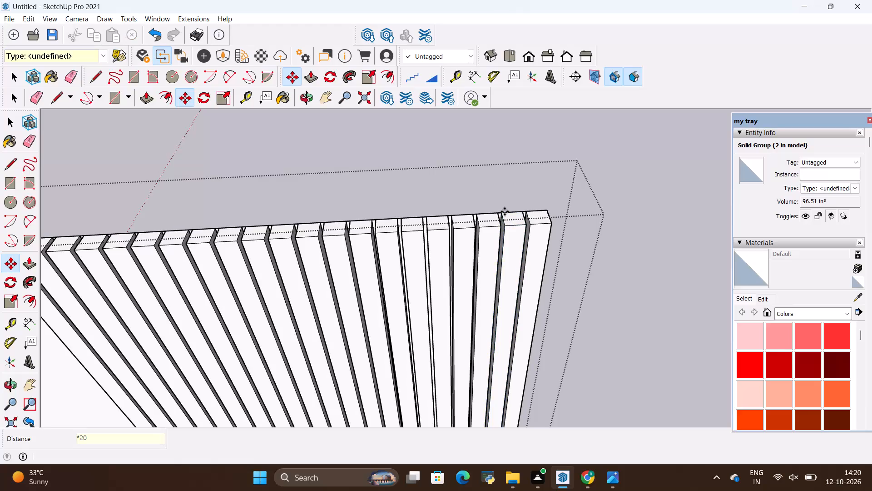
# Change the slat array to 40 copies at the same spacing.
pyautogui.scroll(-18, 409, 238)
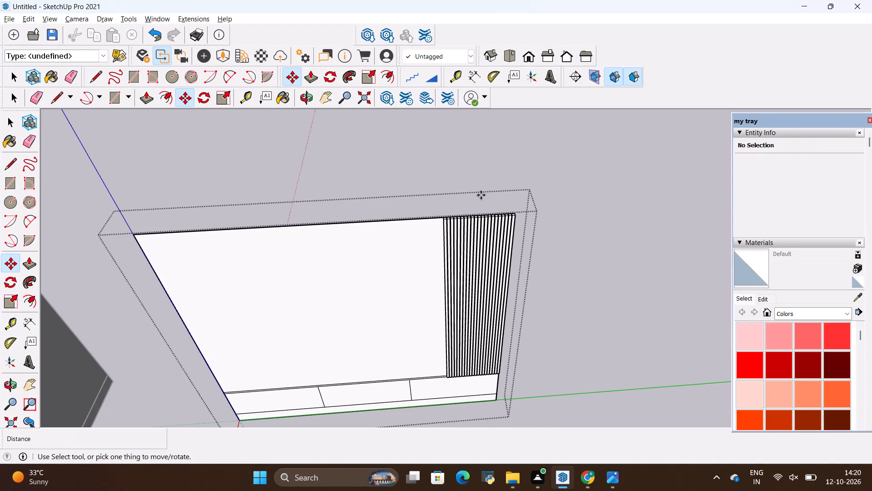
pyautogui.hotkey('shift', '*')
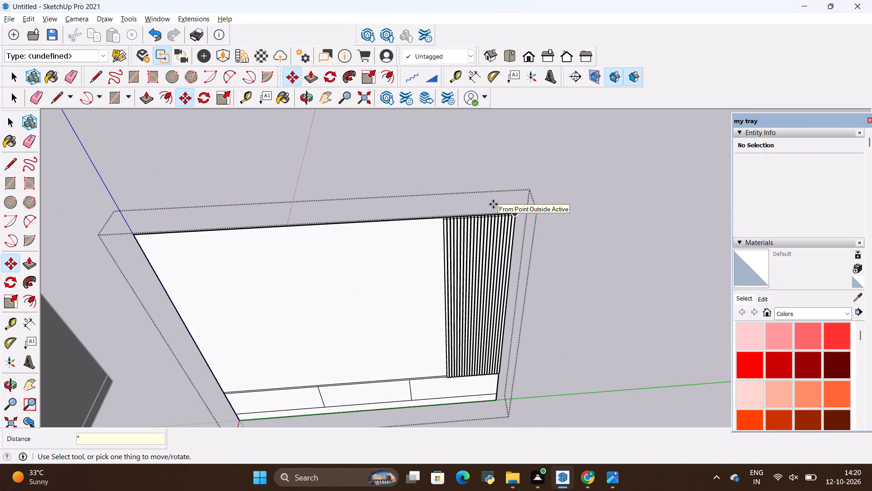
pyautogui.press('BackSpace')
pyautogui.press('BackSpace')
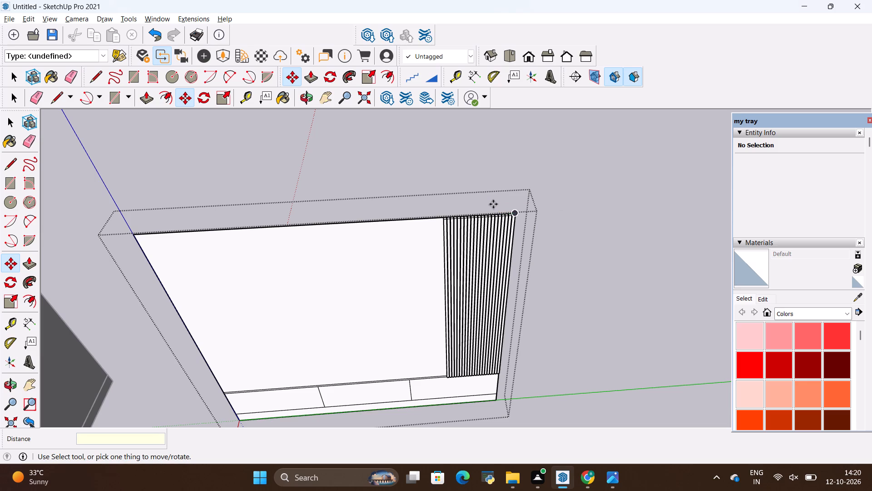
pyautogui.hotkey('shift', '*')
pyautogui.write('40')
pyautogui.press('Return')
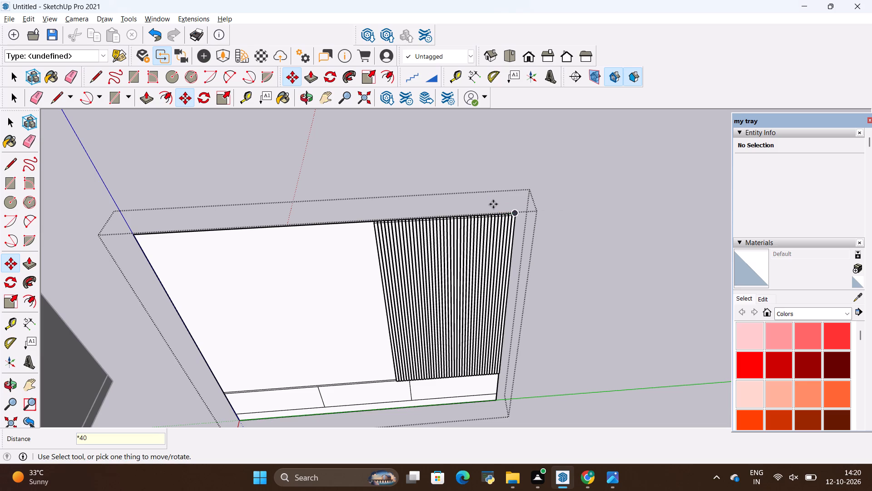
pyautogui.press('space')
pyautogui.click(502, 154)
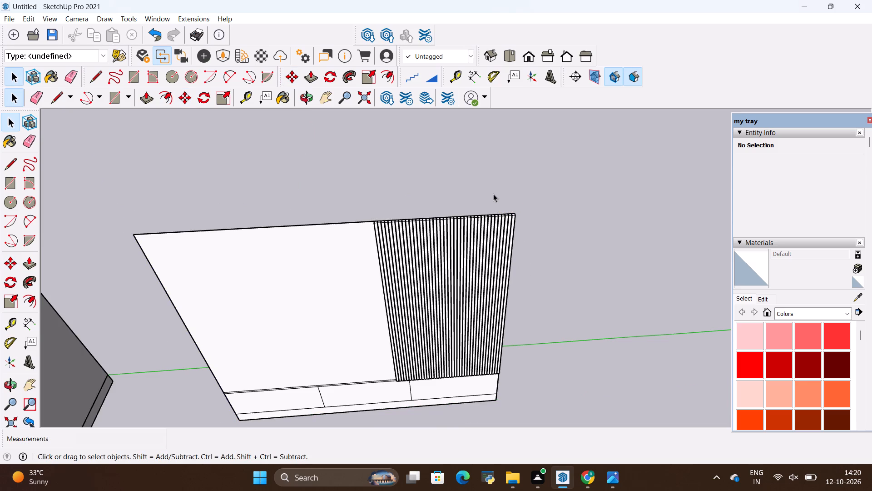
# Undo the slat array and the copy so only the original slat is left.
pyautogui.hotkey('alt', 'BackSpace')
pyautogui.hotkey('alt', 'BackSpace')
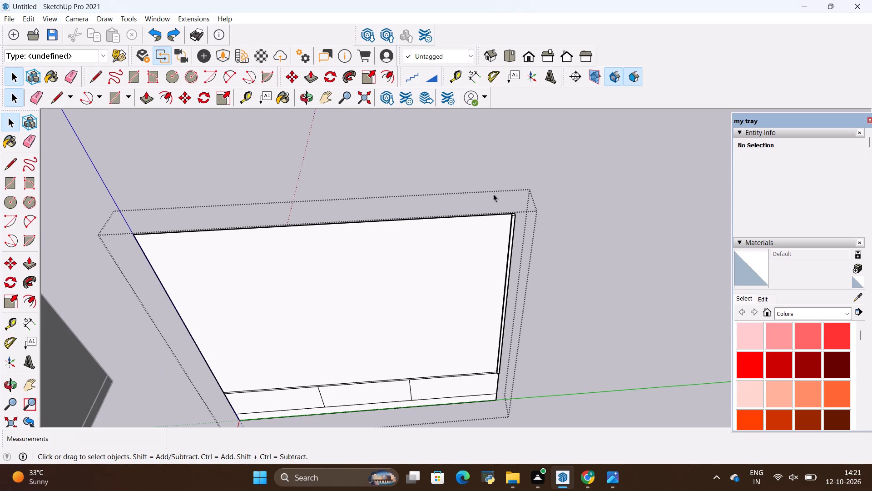
# Convert the slat group at the panel's upper right corner into a component with the default settings.
pyautogui.scroll(3, 605, 238)
pyautogui.scroll(8, 391, 186)
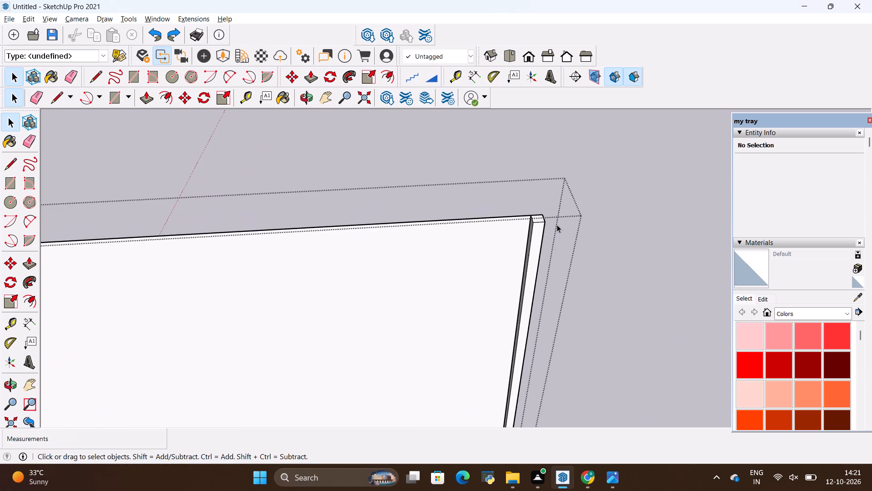
pyautogui.scroll(5, 557, 225)
pyautogui.click(538, 224)
pyautogui.rightClick(538, 225)
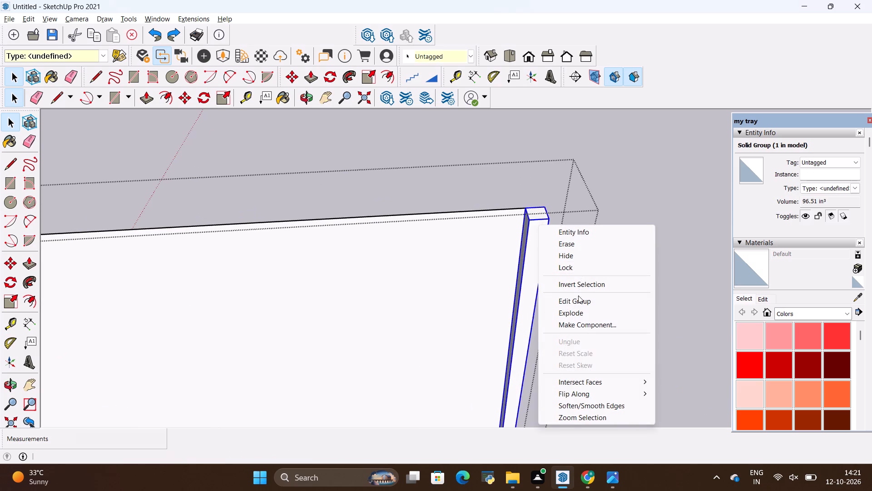
pyautogui.click(583, 326)
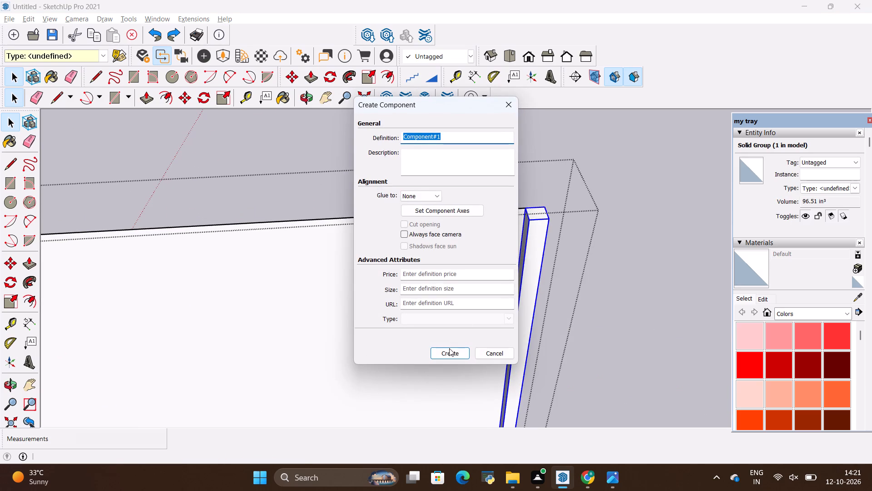
pyautogui.click(450, 350)
pyautogui.click(650, 174)
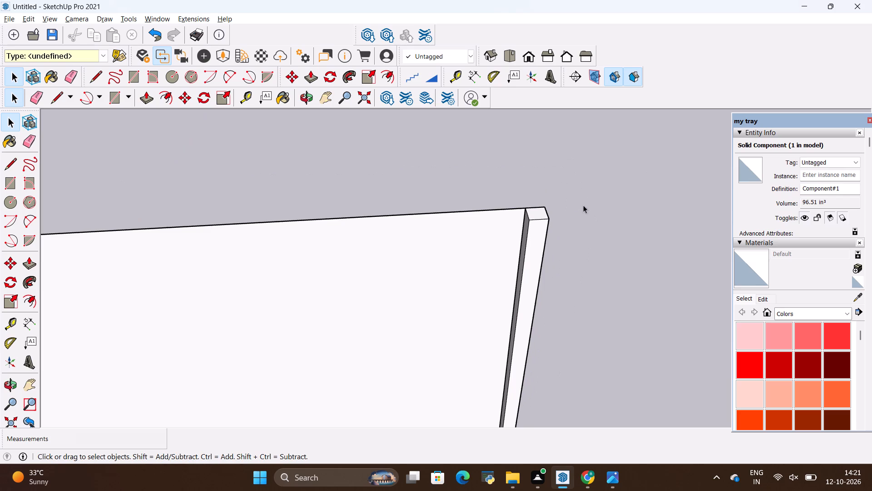
# Copy the slat component 1.2" along the panel's top edge from its upper right corner.
pyautogui.click(534, 216)
pyautogui.scroll(5, 535, 207)
pyautogui.doubleClick(534, 310)
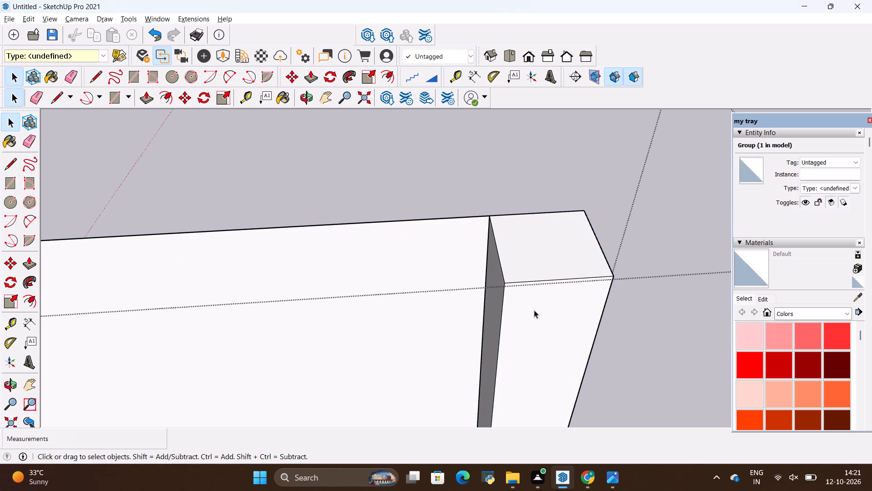
pyautogui.click(535, 298)
pyautogui.press('m')
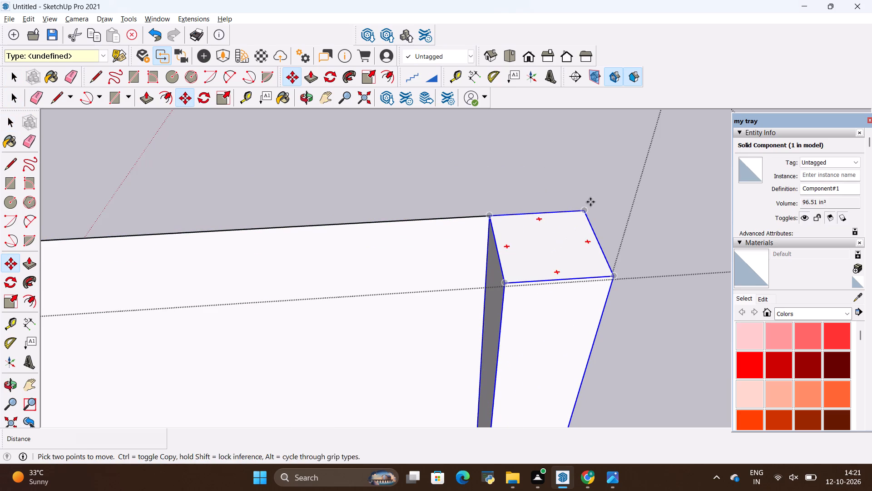
pyautogui.keyDown('ctrl'); pyautogui.click(586, 210); pyautogui.keyUp('ctrl')
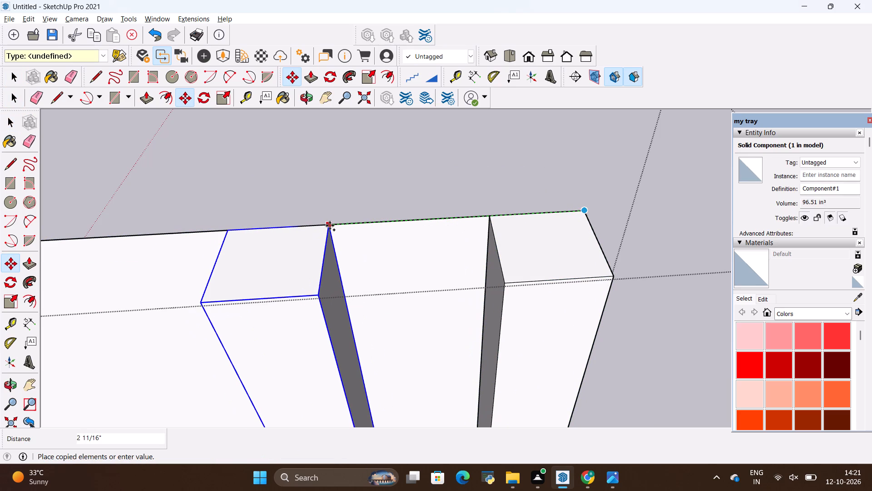
pyautogui.press('BackSpace')
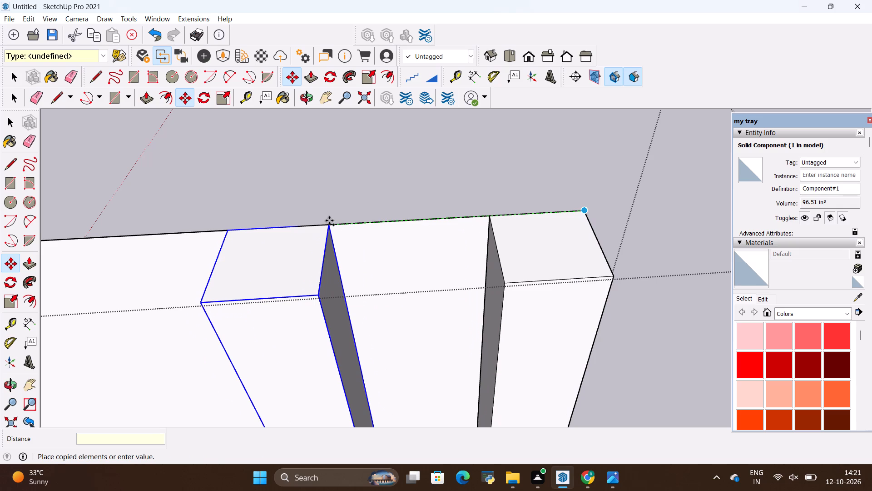
pyautogui.write('1.2')
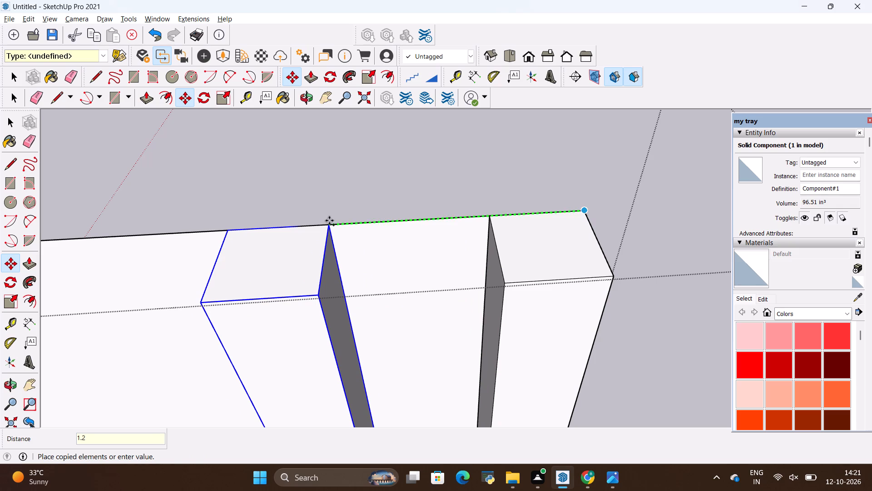
pyautogui.hotkey('shift', '"')
pyautogui.press('Return')
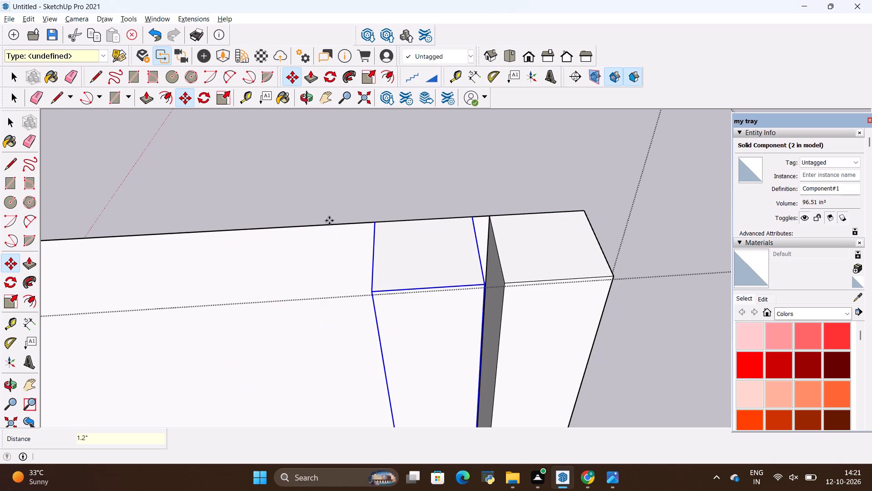
# Repeat the slat copy as an array of 40 copies along the panel at the same spacing.
pyautogui.hotkey('shift', '*')
pyautogui.write('40')
pyautogui.press('Return')
pyautogui.scroll(-13, 328, 227)
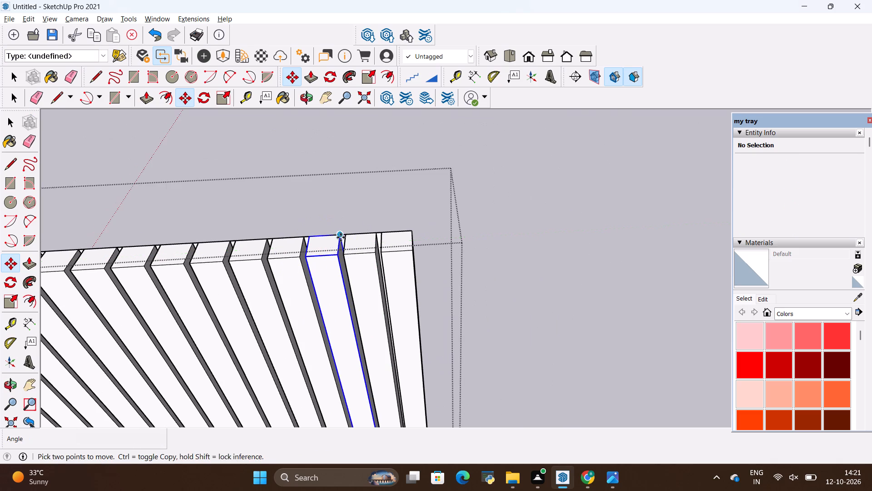
pyautogui.press('space')
pyautogui.click(495, 190)
pyautogui.scroll(-13, 495, 189)
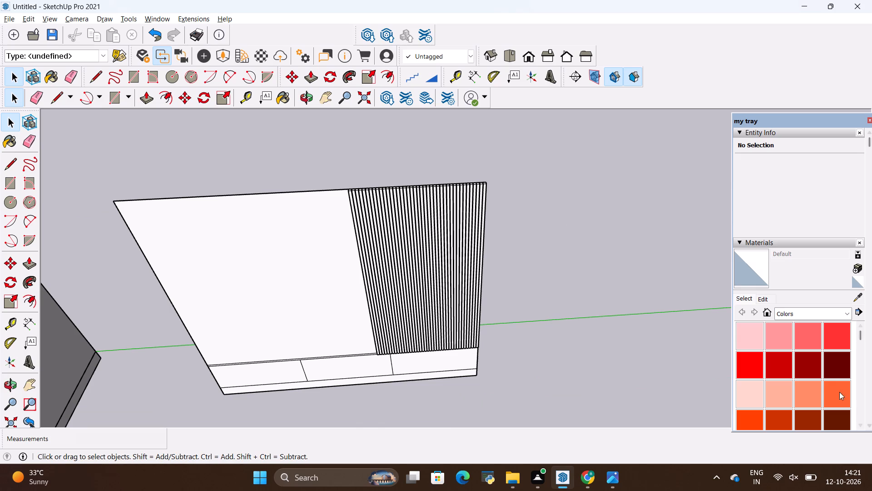
# Create a material using the brown wood texture image 59e071f15fddd77fa5c9c8163eee91a8 from the "all materials" folder, keeping its default size.
pyautogui.click(856, 266)
pyautogui.click(491, 276)
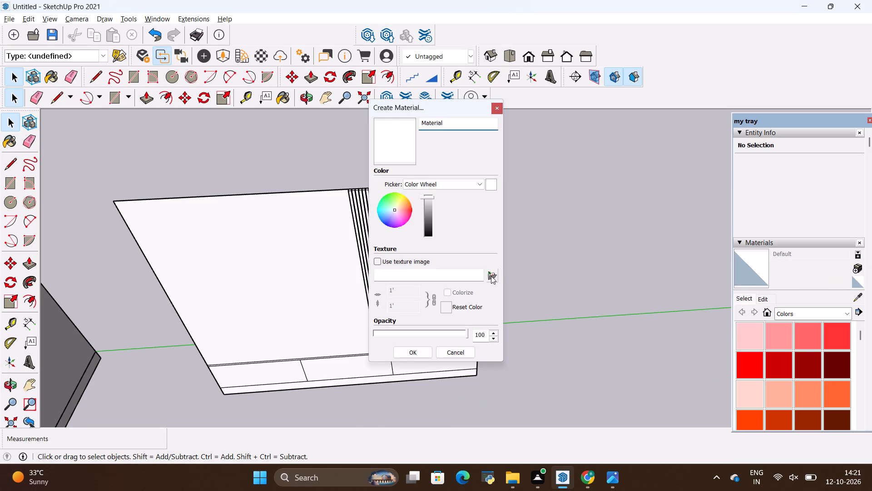
pyautogui.scroll(-1, 473, 251)
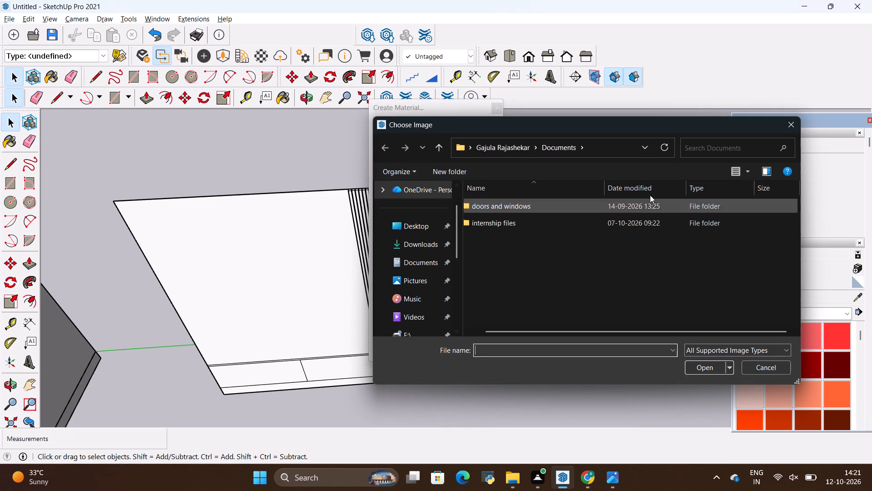
pyautogui.click(792, 121)
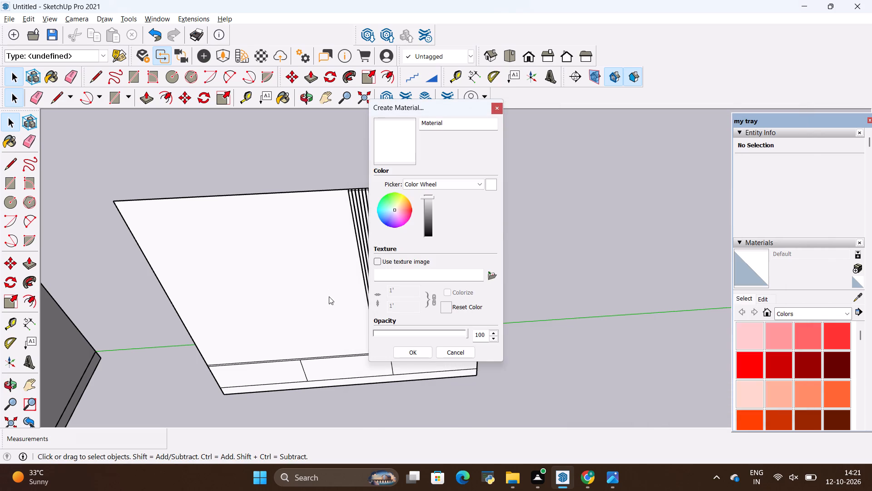
pyautogui.click(491, 275)
pyautogui.scroll(-2, 462, 229)
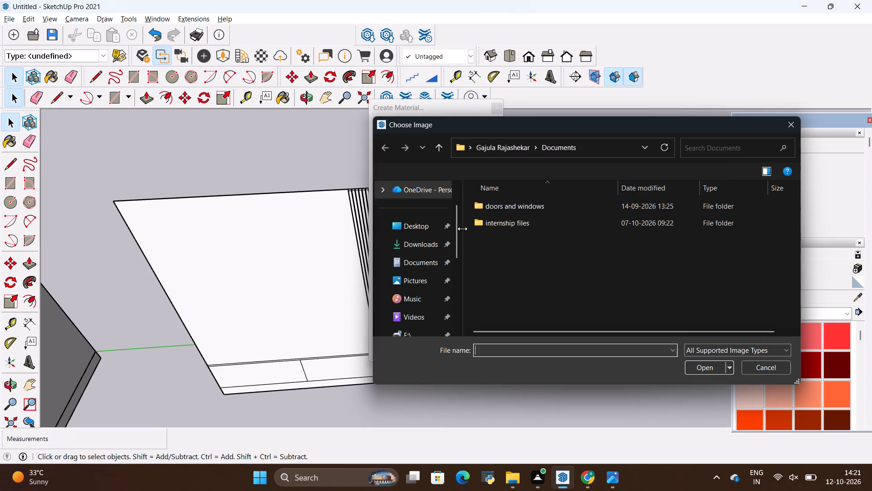
pyautogui.scroll(-3, 462, 229)
pyautogui.click(422, 217)
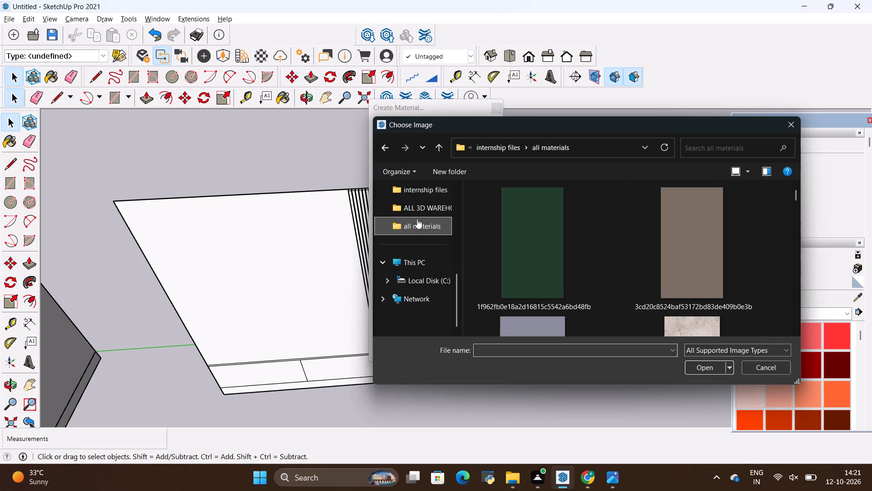
pyautogui.scroll(-3, 620, 248)
pyautogui.scroll(4, 625, 243)
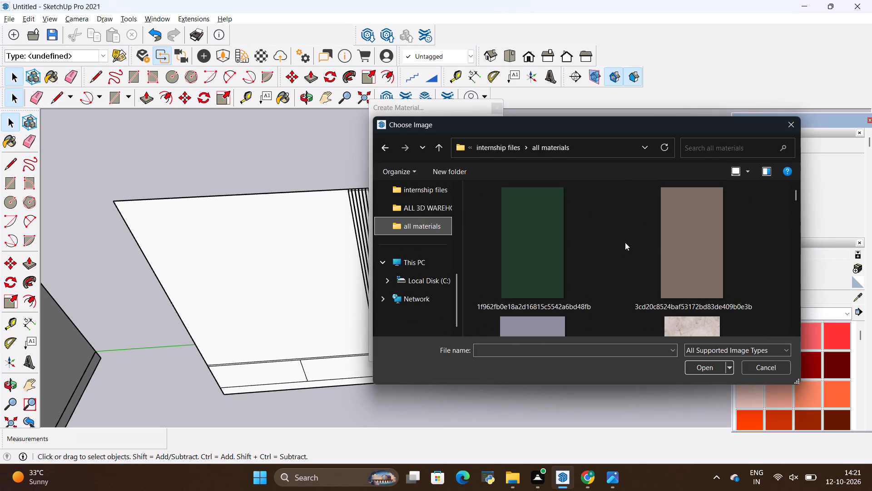
pyautogui.scroll(-5, 625, 242)
pyautogui.scroll(1, 625, 241)
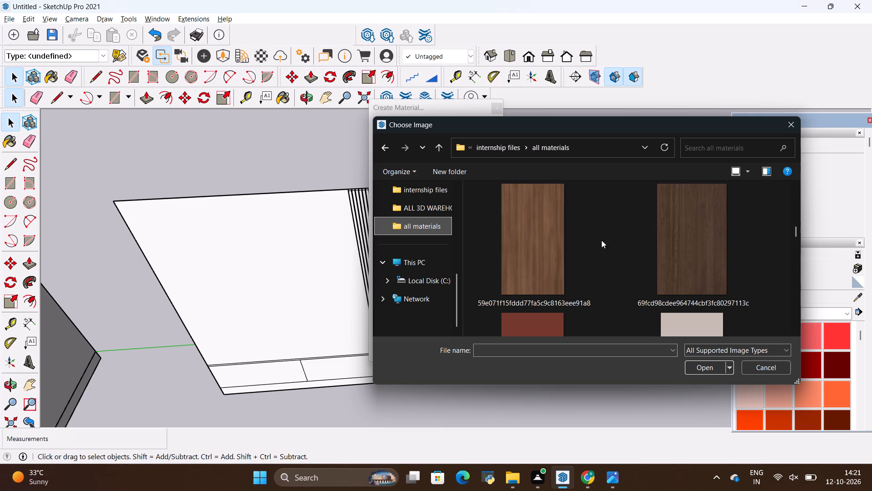
pyautogui.click(520, 248)
pyautogui.click(696, 368)
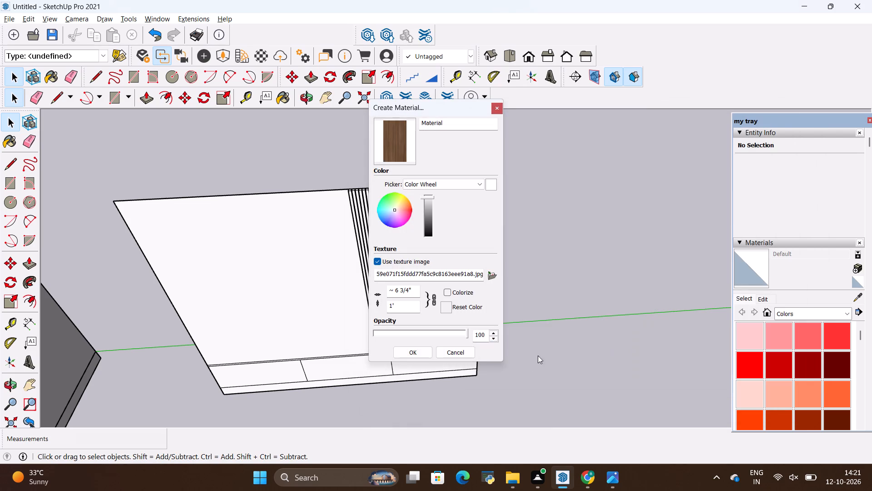
pyautogui.click(394, 351)
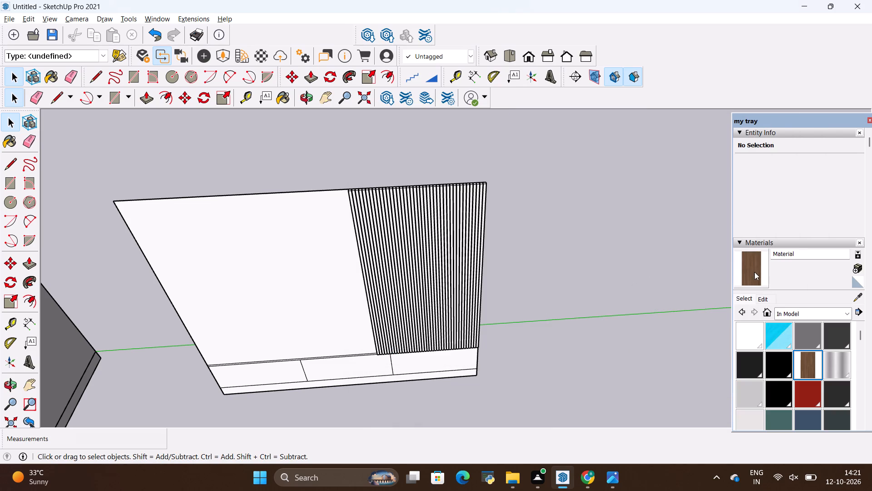
# Open the slat component for editing and paint its front face with the new brown wood material.
pyautogui.click(754, 272)
pyautogui.scroll(15, 482, 191)
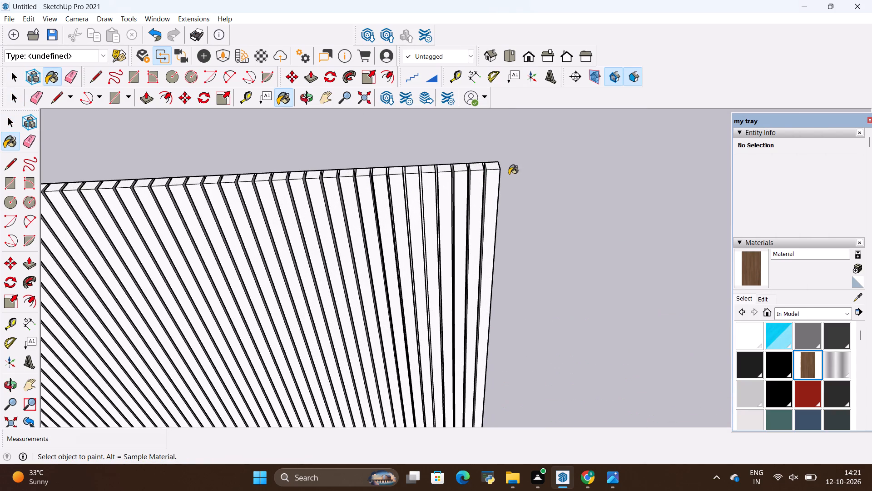
pyautogui.press('space')
pyautogui.doubleClick(490, 180)
pyautogui.click(492, 180)
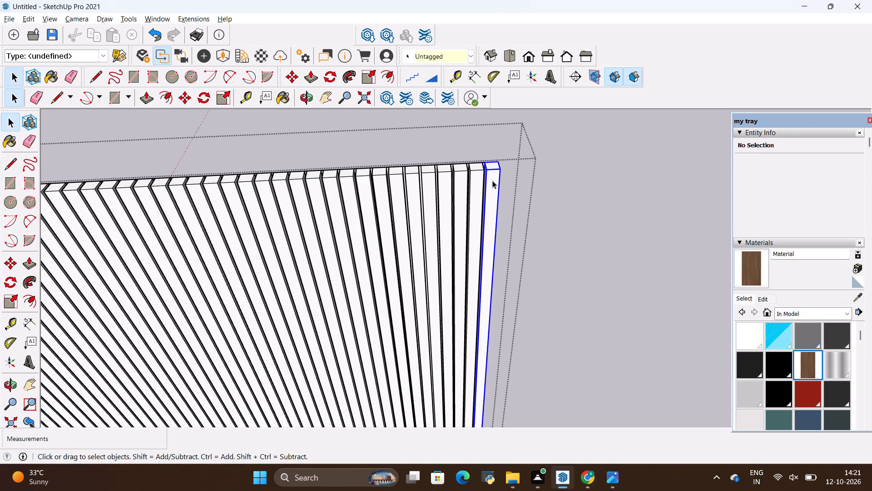
pyautogui.doubleClick(492, 180)
pyautogui.scroll(5, 493, 169)
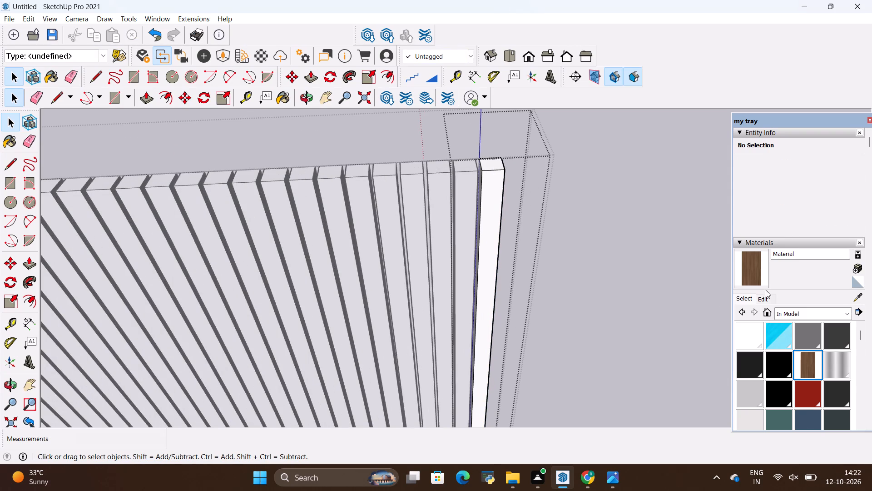
pyautogui.click(755, 266)
pyautogui.click(489, 207)
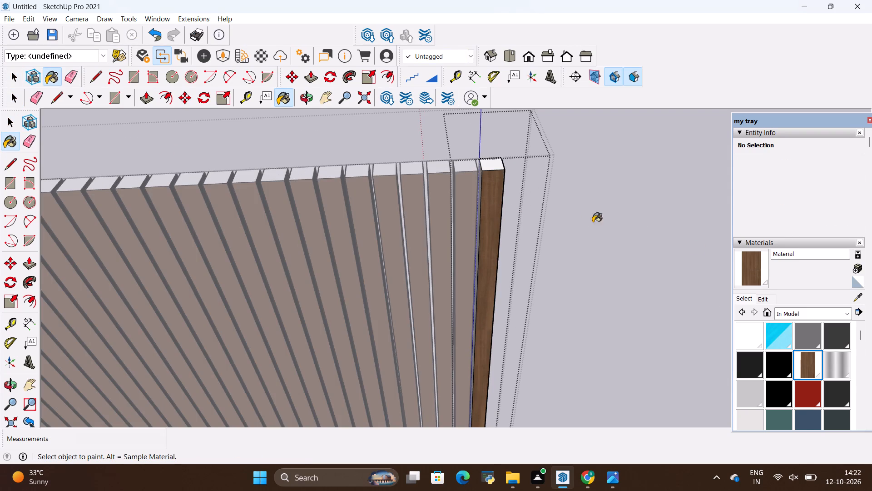
pyautogui.press('space')
pyautogui.click(636, 226)
pyautogui.scroll(-11, 599, 221)
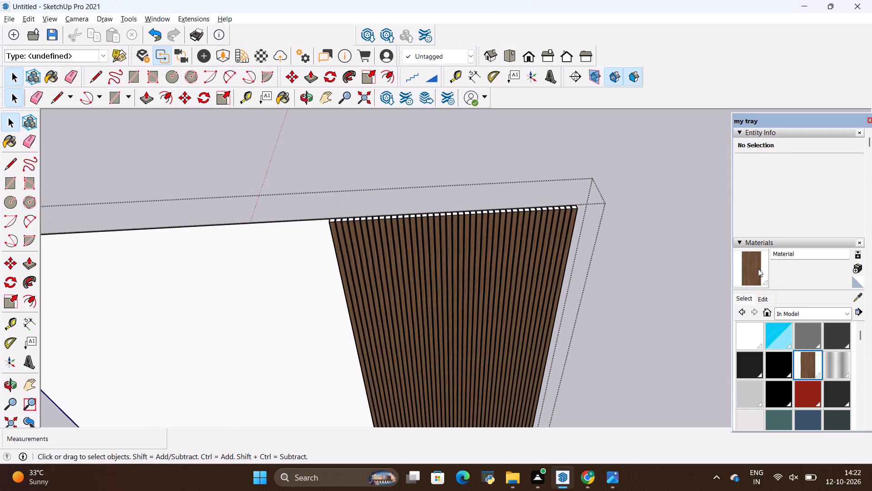
# Apply the brown wood material to the whole end slat at the panel's upper right corner.
pyautogui.click(757, 269)
pyautogui.click(758, 269)
pyautogui.scroll(12, 580, 197)
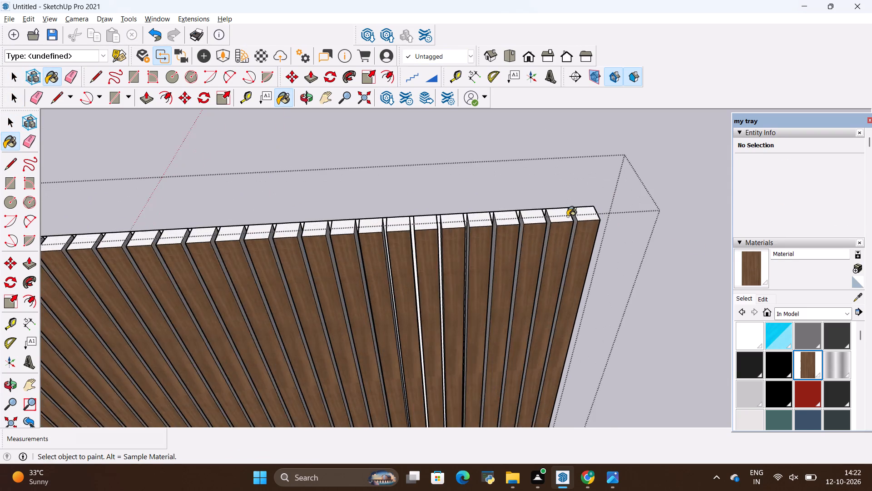
pyautogui.scroll(6, 567, 216)
pyautogui.click(596, 216)
# Open the slat component for editing and paint its top face with the brown wood material.
pyautogui.press('space')
pyautogui.doubleClick(591, 225)
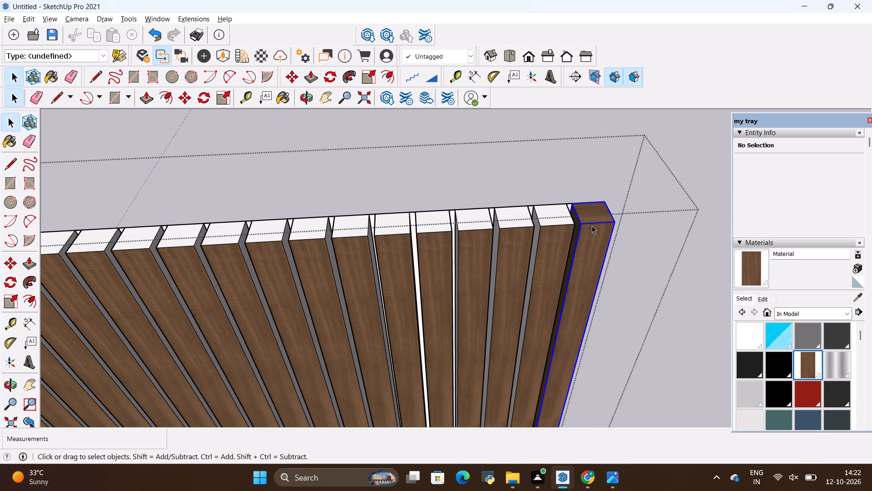
pyautogui.click(749, 261)
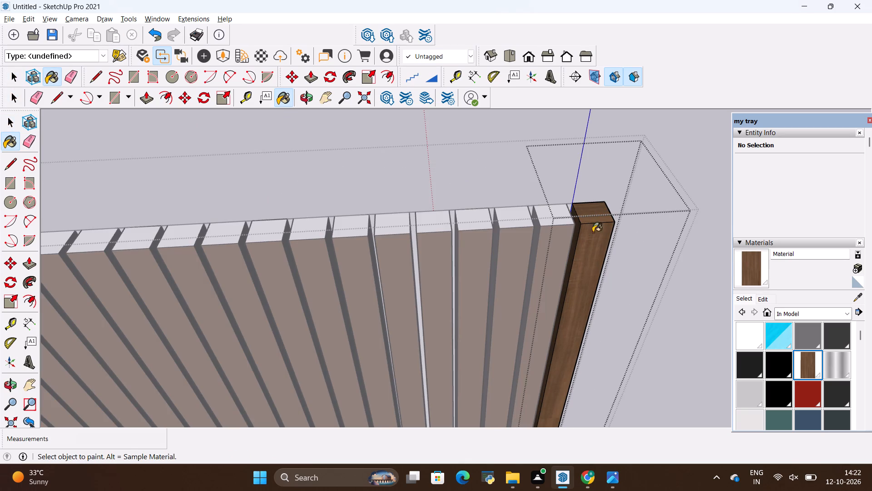
pyautogui.click(595, 208)
pyautogui.scroll(-6, 555, 230)
pyautogui.press('space')
pyautogui.click(698, 198)
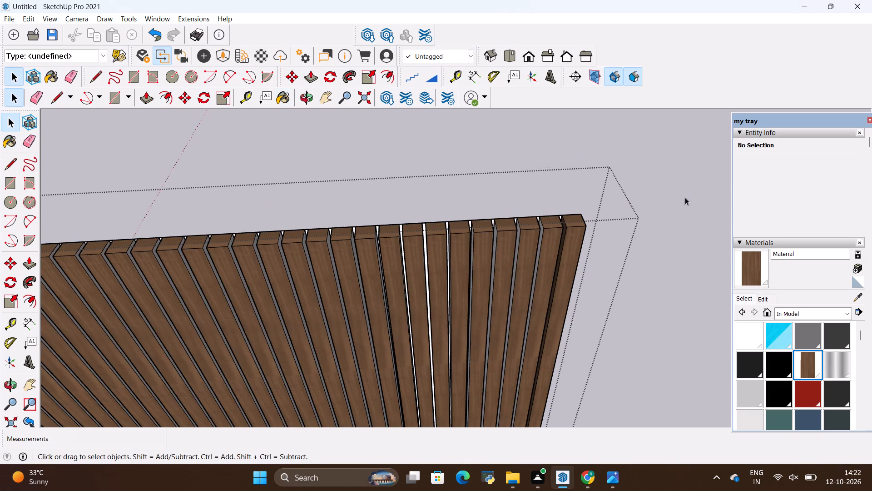
pyautogui.scroll(-2, 543, 195)
pyautogui.scroll(1, 543, 195)
pyautogui.scroll(-14, 543, 195)
pyautogui.press('space')
pyautogui.click(650, 260)
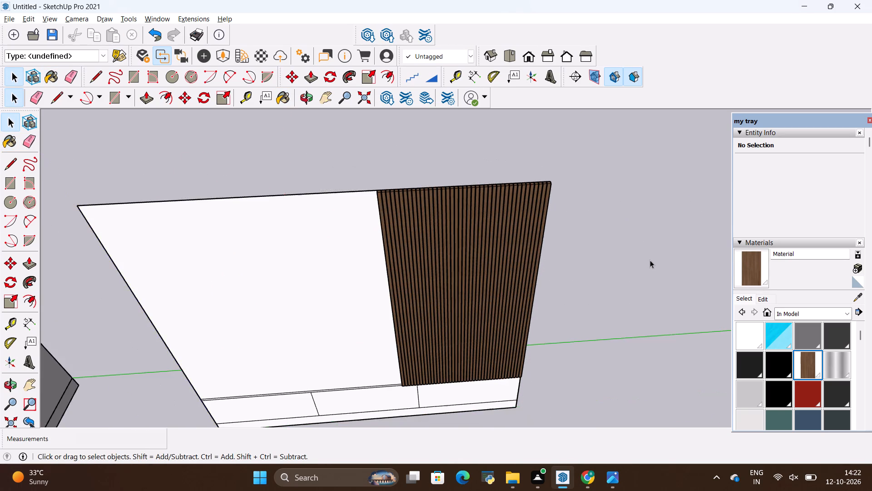
# Examine the floating cabinet's fronts and finishes in the reference photo and compare them with the modelled cabinet and available in-model materials.
pyautogui.scroll(-6, 648, 260)
pyautogui.moveTo(560, 385); pyautogui.dragTo(517, 266, button='middle')
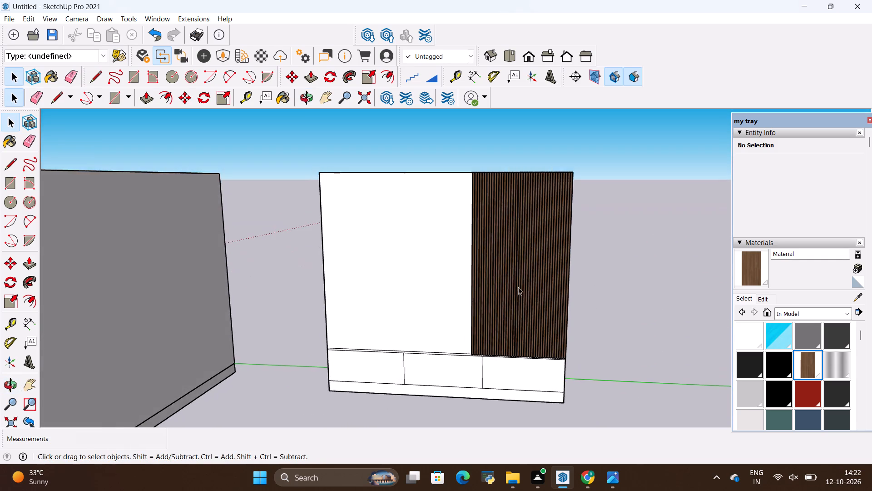
pyautogui.scroll(5, 516, 368)
pyautogui.hotkey('alt', 'Tab')
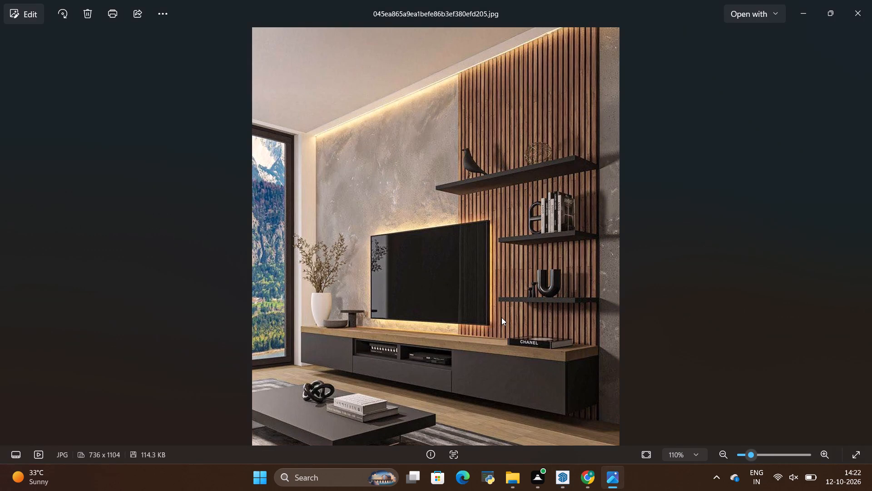
pyautogui.scroll(18, 515, 351)
pyautogui.scroll(-11, 465, 381)
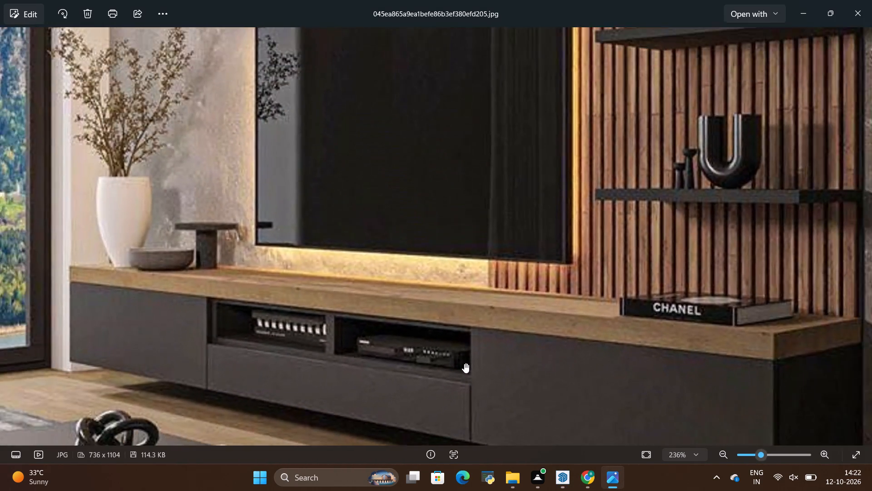
pyautogui.scroll(-7, 464, 363)
pyautogui.hotkey('alt', 'Tab')
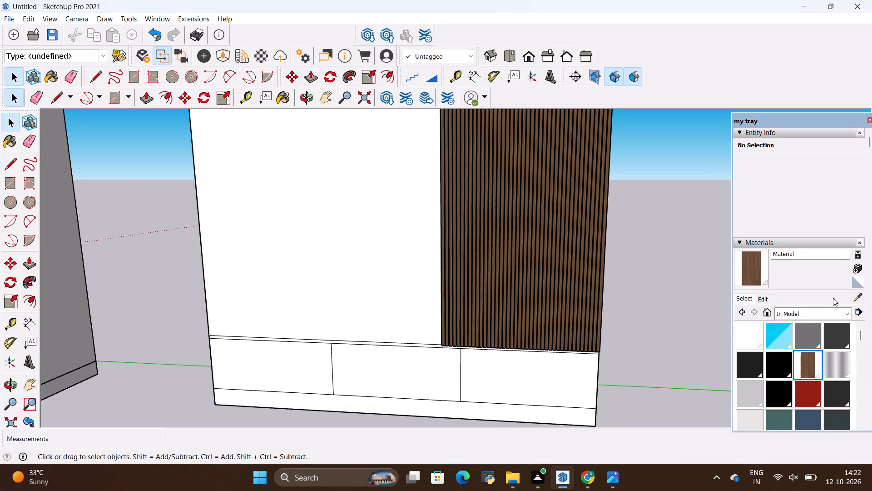
pyautogui.scroll(-2, 812, 408)
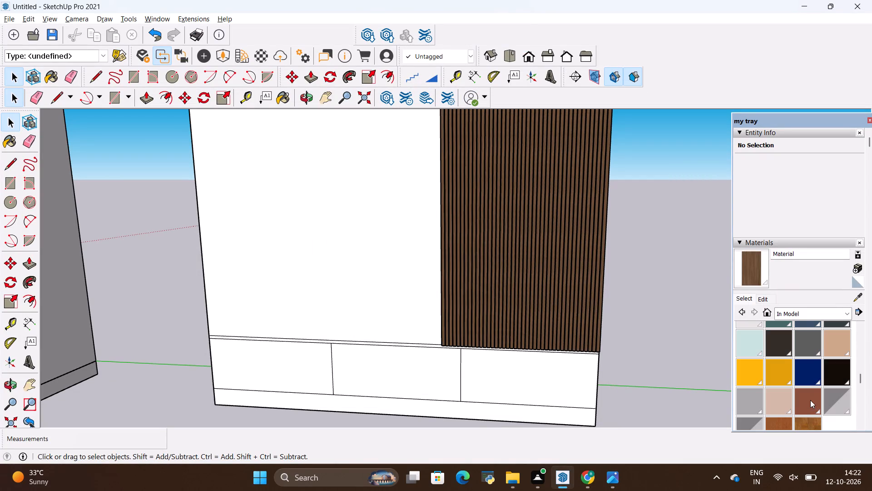
pyautogui.scroll(1, 809, 396)
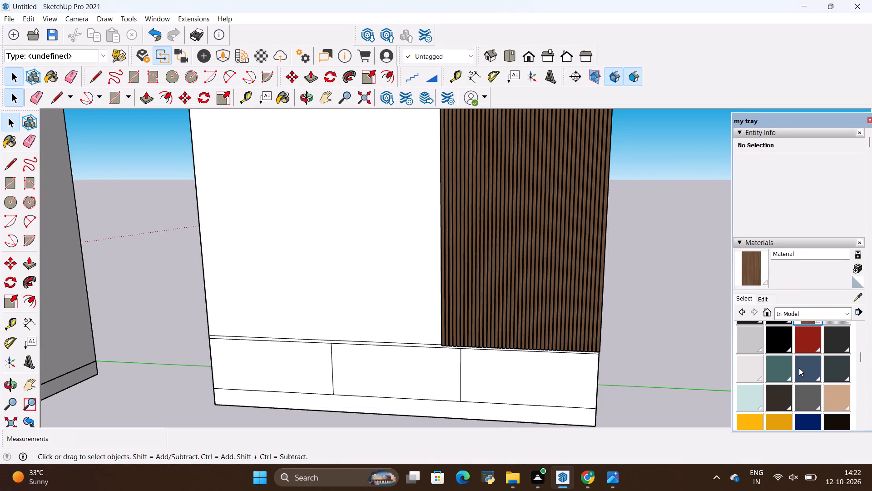
pyautogui.hotkey('alt', 'Tab')
pyautogui.hotkey('alt', 'Tab')
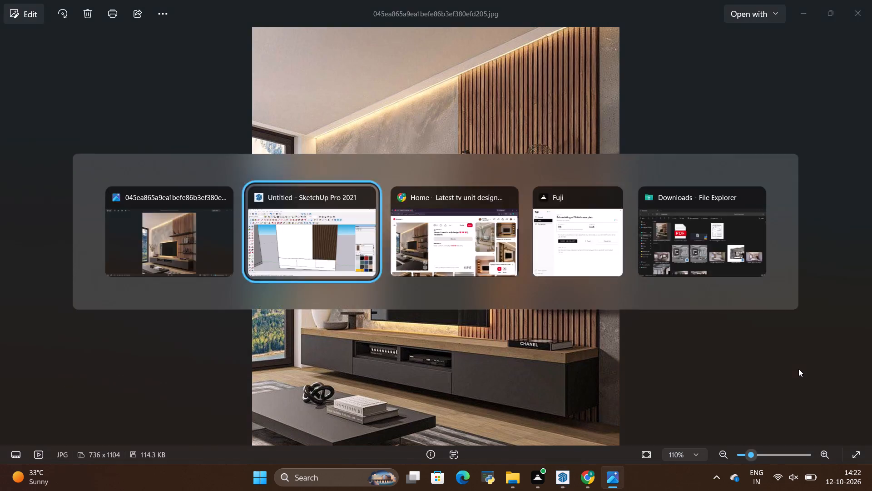
pyautogui.hotkey('alt', 'Tab')
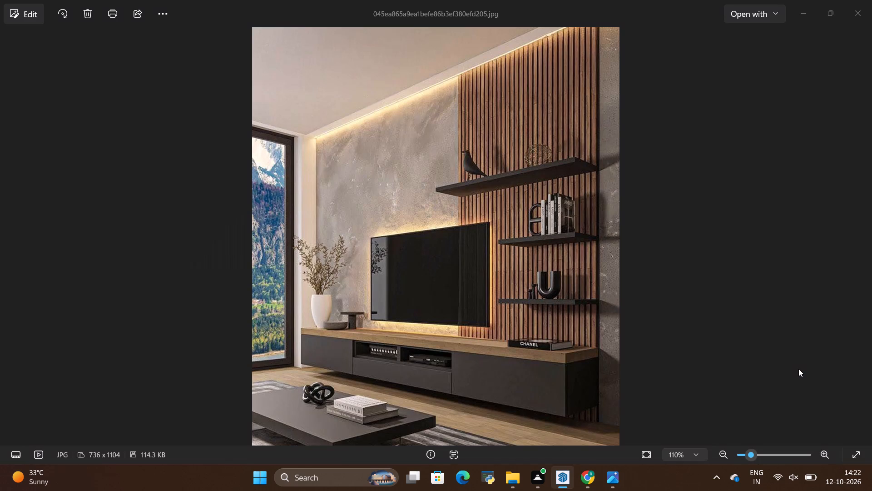
pyautogui.hotkey('alt', 'Tab')
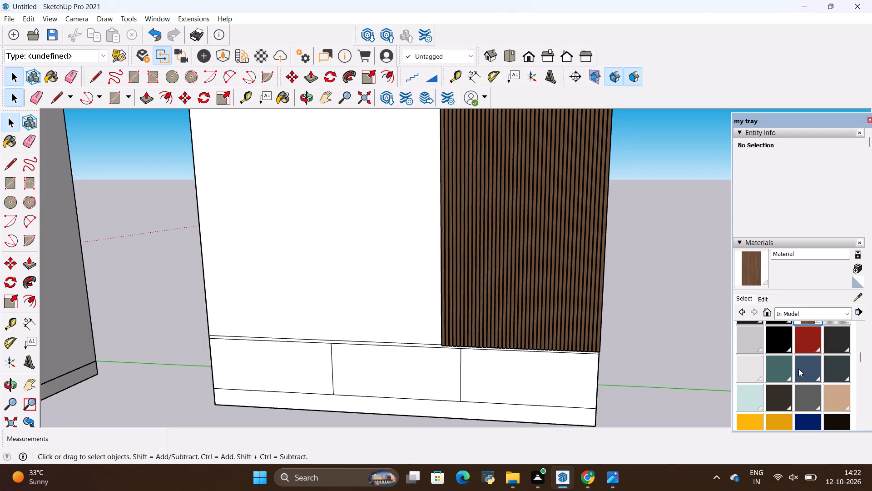
pyautogui.hotkey('alt', 'Tab')
pyautogui.hotkey('alt', 'Tab')
pyautogui.hotkey('alt', 'Tab')
pyautogui.hotkey('alt', 'Tab')
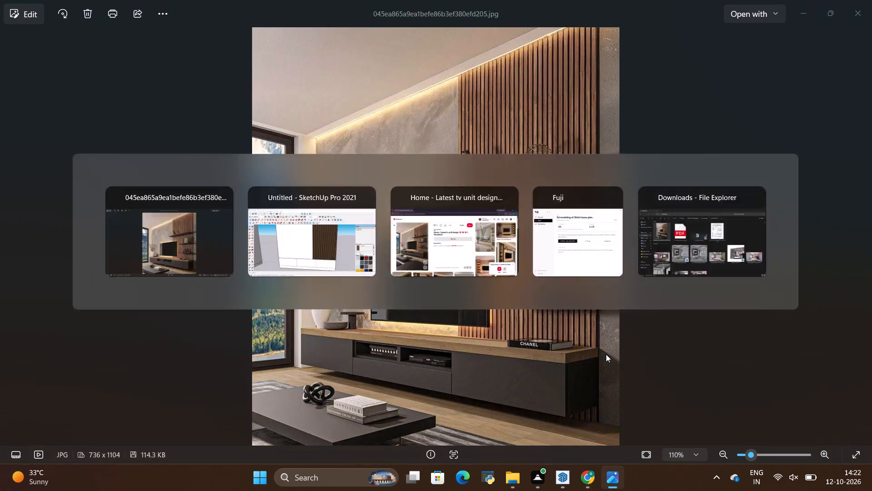
pyautogui.scroll(-2, 553, 348)
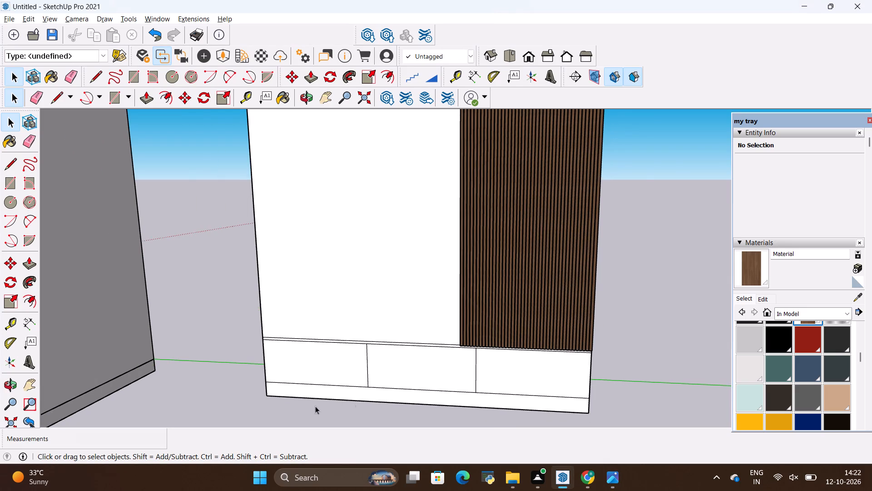
pyautogui.scroll(3, 411, 405)
pyautogui.hotkey('alt', 'Tab')
pyautogui.hotkey('alt', 'Tab')
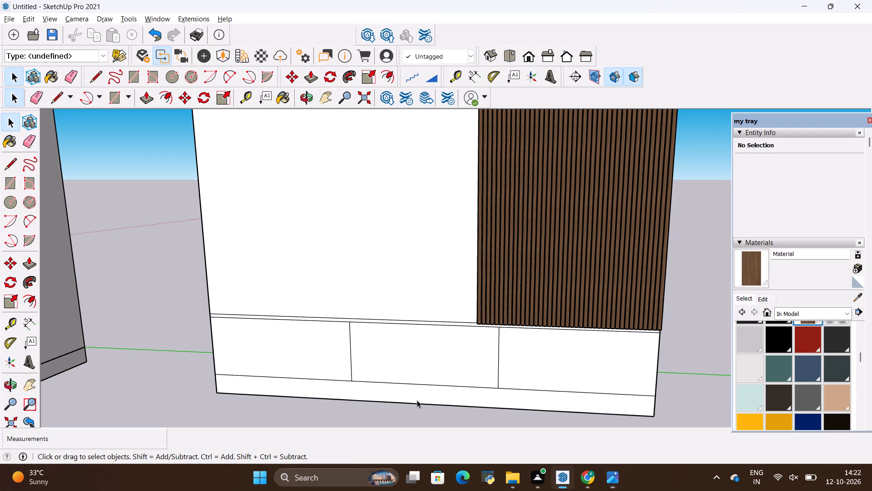
pyautogui.hotkey('alt', 'Tab')
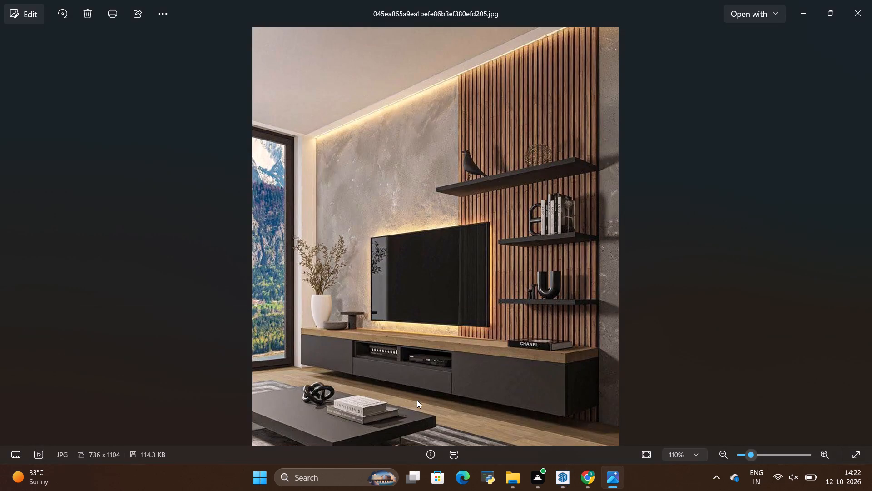
pyautogui.hotkey('alt', 'Tab')
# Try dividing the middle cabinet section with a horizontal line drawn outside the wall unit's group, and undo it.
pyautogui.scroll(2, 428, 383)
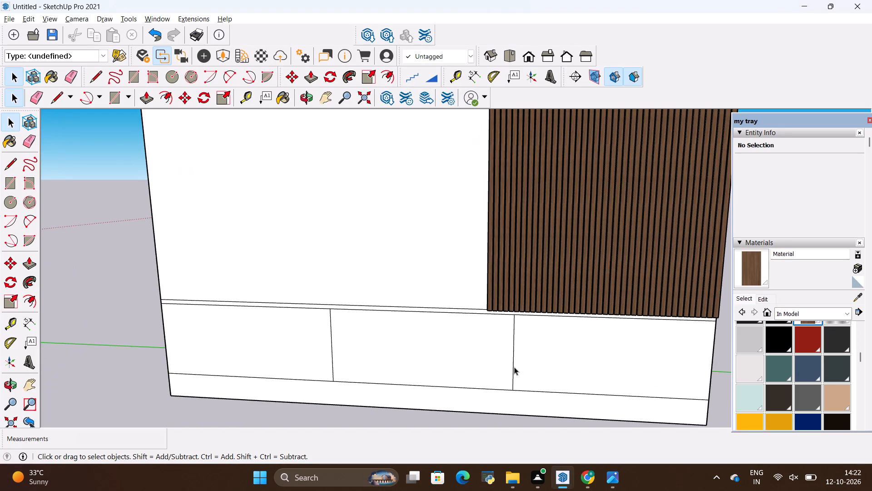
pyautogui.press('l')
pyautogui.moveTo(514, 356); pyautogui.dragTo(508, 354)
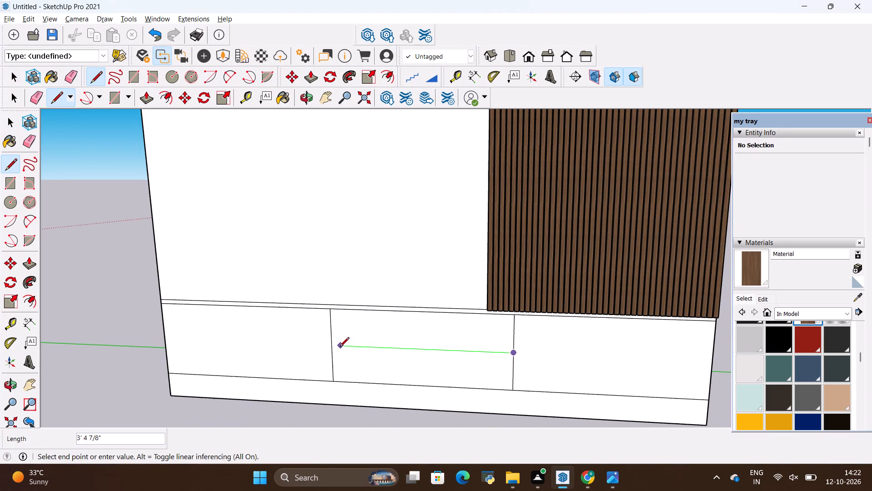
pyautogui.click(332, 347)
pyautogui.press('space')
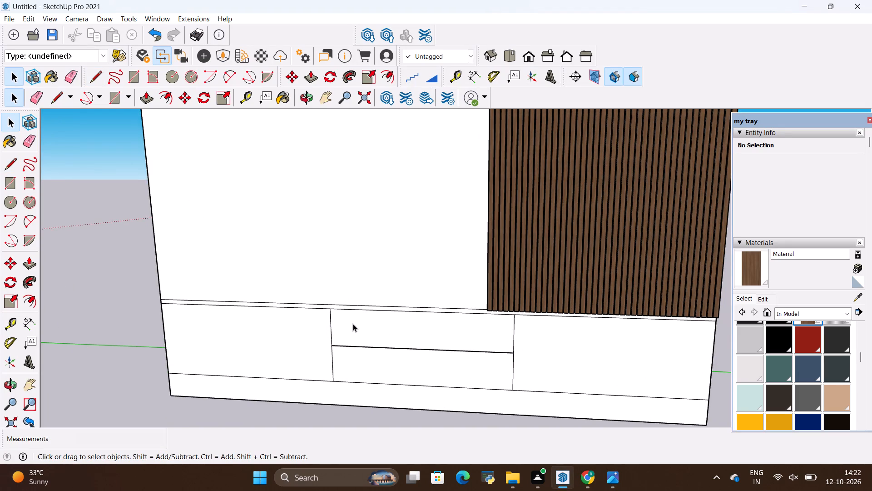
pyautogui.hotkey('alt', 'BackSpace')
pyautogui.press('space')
# Open the wall unit group for editing and draw a 3' 7" horizontal line across the middle cabinet section at mid-height.
pyautogui.doubleClick(362, 344)
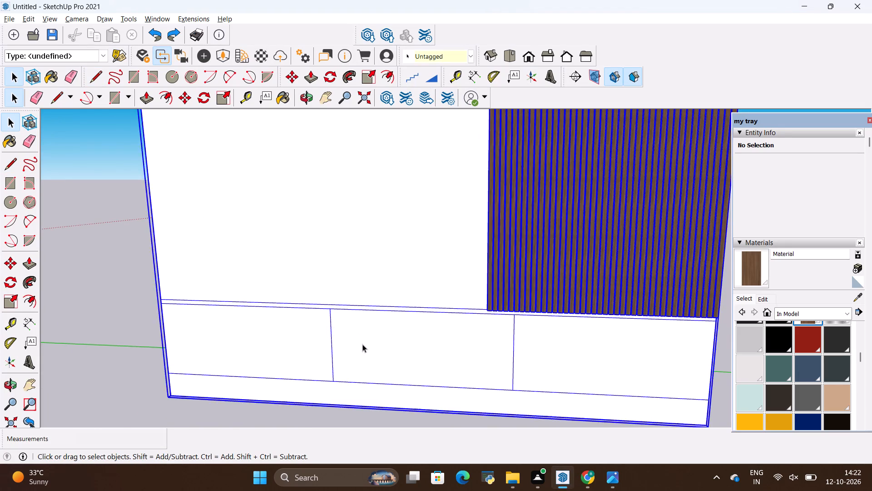
pyautogui.press('l')
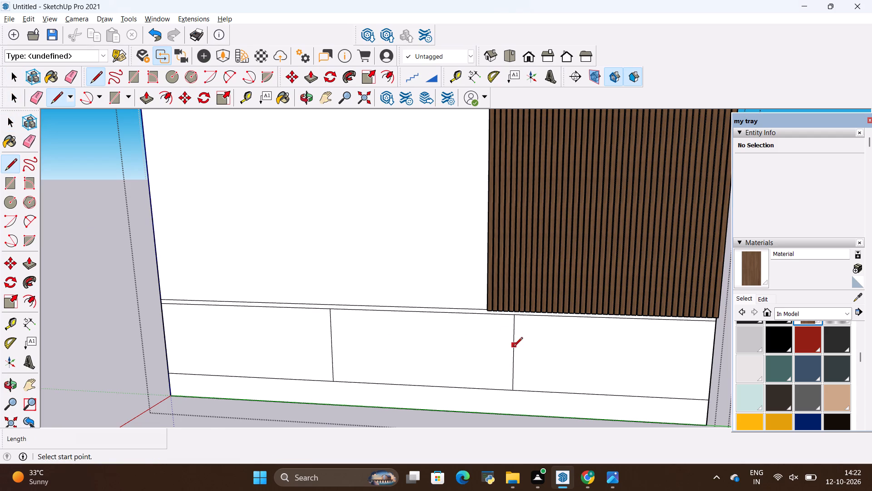
pyautogui.click(515, 351)
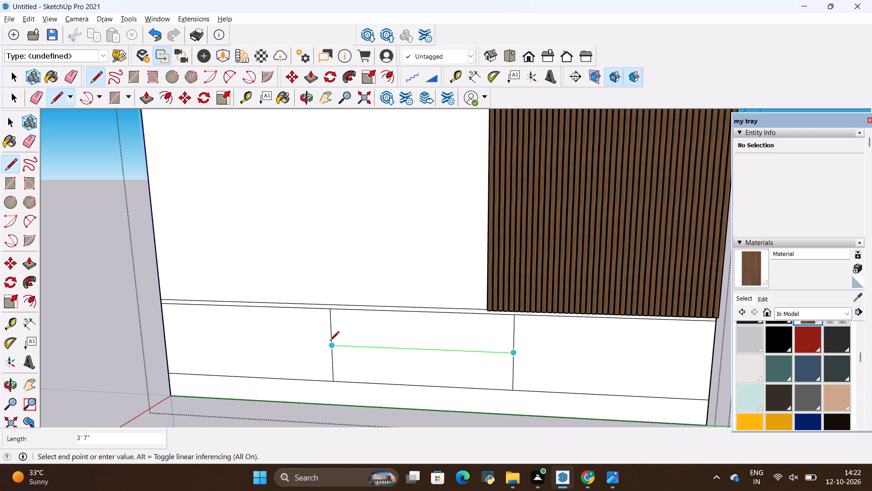
pyautogui.click(330, 342)
pyautogui.press('space')
# Offset the outline of the cabinet section below the wood slats inward by 0.2".
pyautogui.click(387, 330)
pyautogui.click(381, 361)
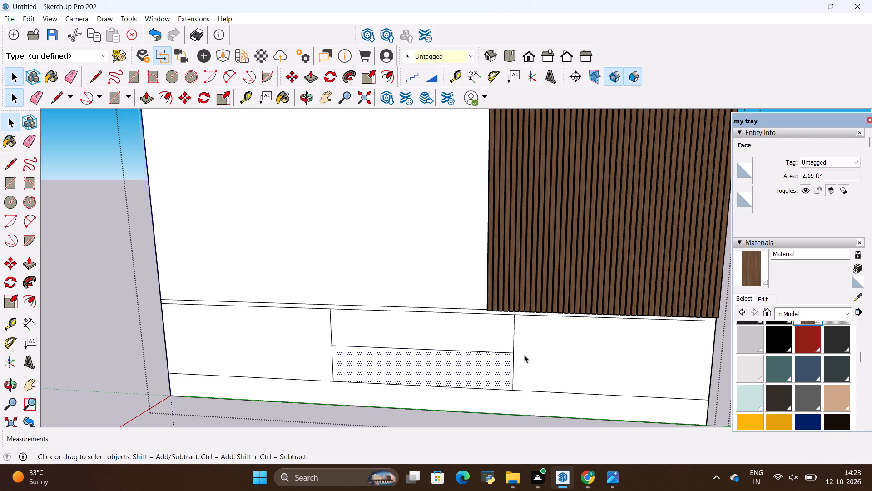
pyautogui.click(394, 73)
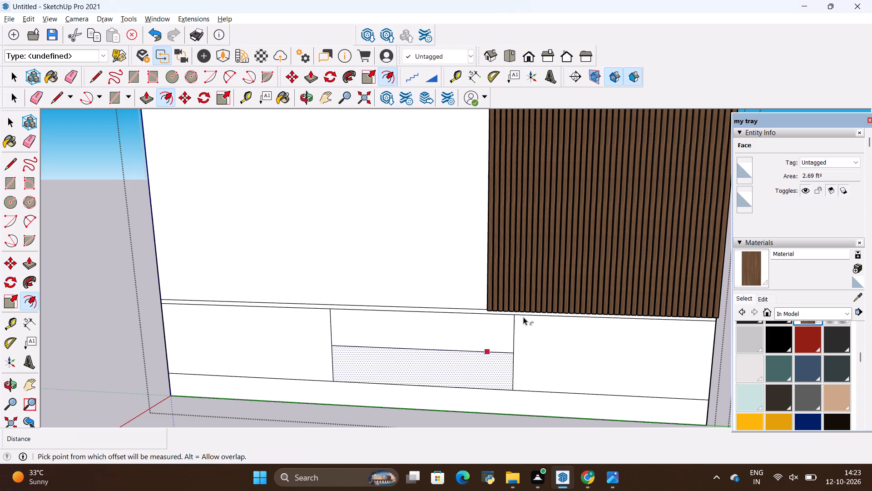
pyautogui.press('Escape')
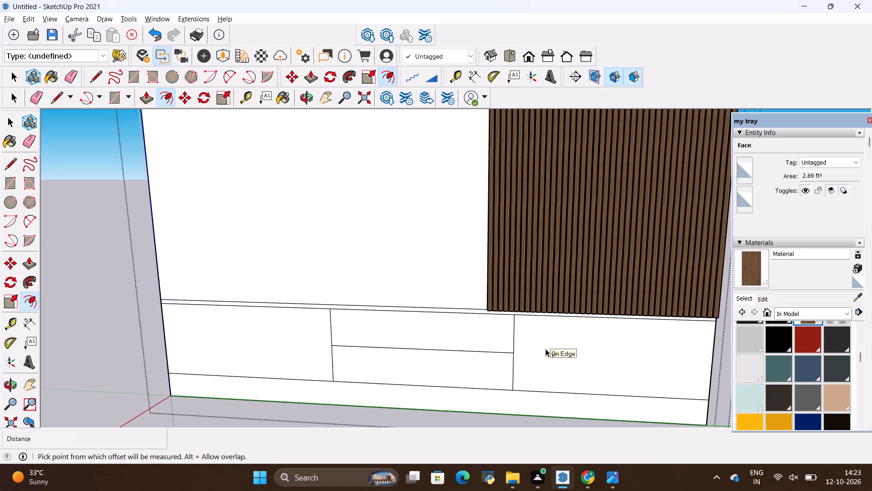
pyautogui.click(546, 348)
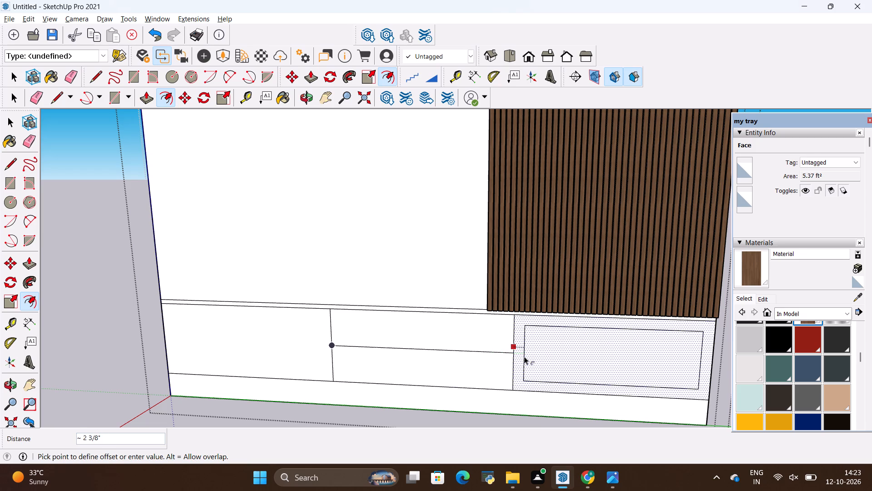
pyautogui.press('BackSpace')
pyautogui.press('.')
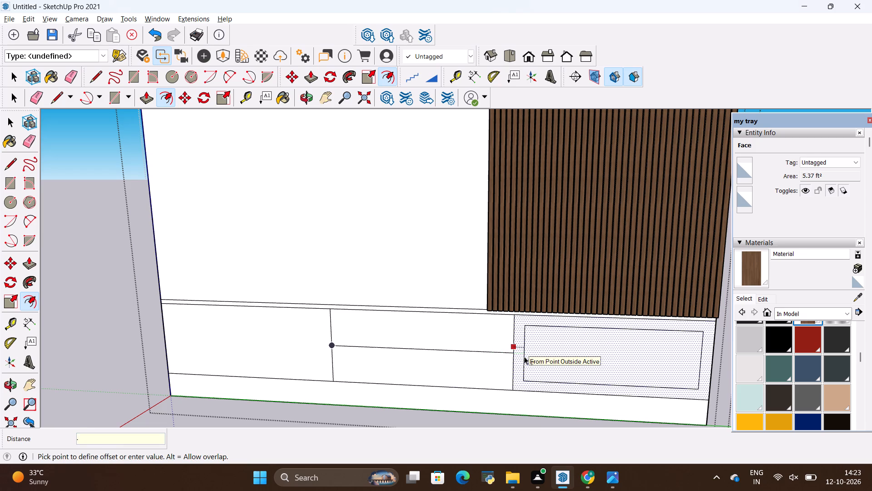
pyautogui.write('2"')
pyautogui.press('Return')
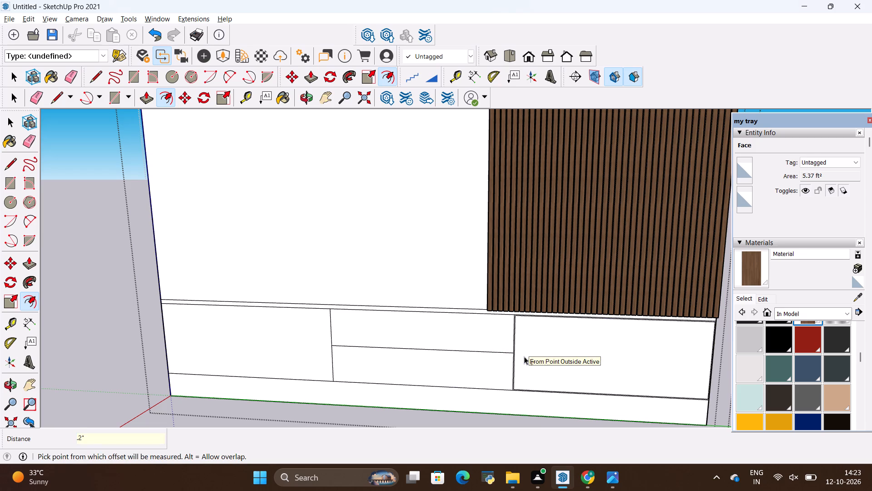
pyautogui.press('Escape')
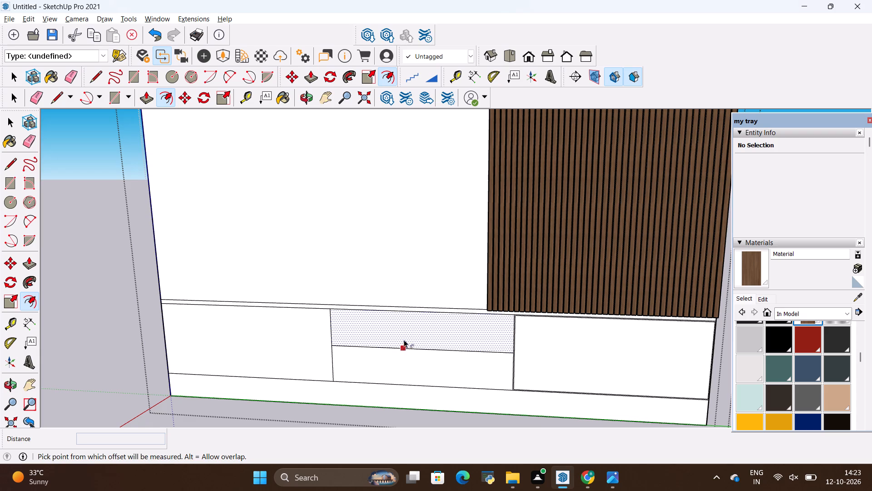
# Offset the outline of the middle cabinet section's upper face inward by 0.2".
pyautogui.click(421, 334)
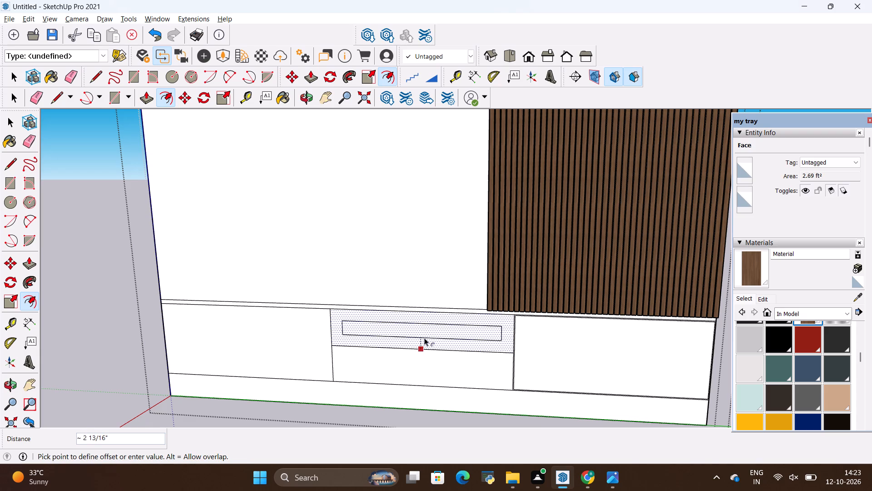
pyautogui.press('BackSpace')
pyautogui.write('.2"')
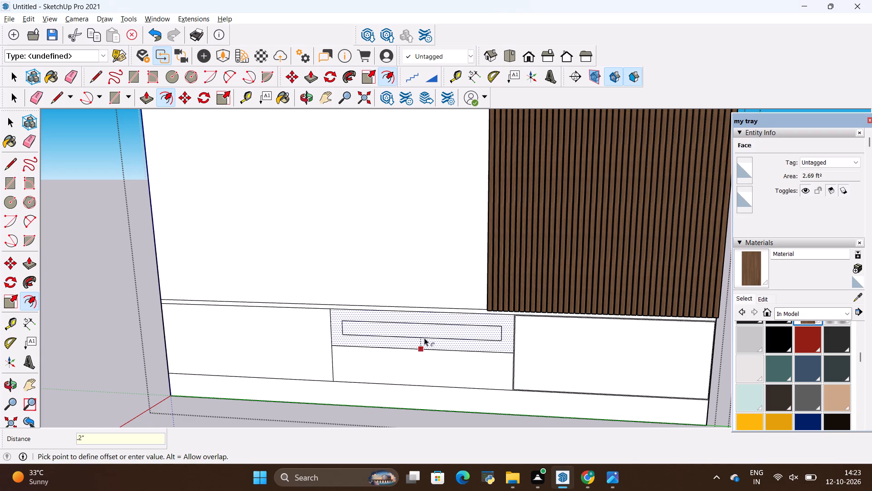
pyautogui.press('Return')
pyautogui.press('Escape')
# Offset the outline of the middle cabinet section's lower face inward by 0.2".
pyautogui.click(417, 365)
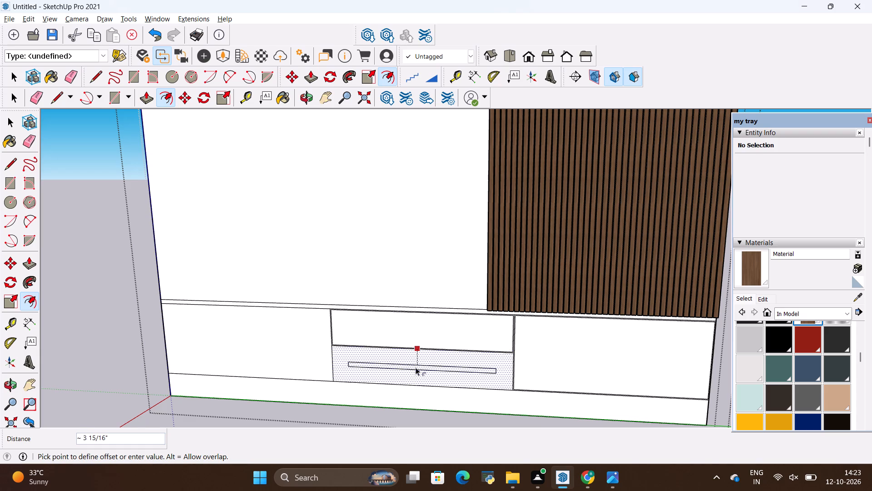
pyautogui.press('Escape')
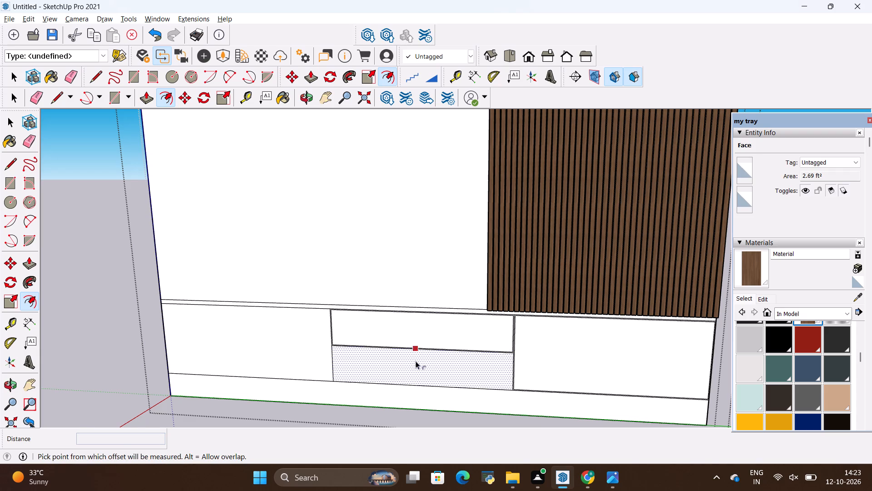
pyautogui.click(416, 361)
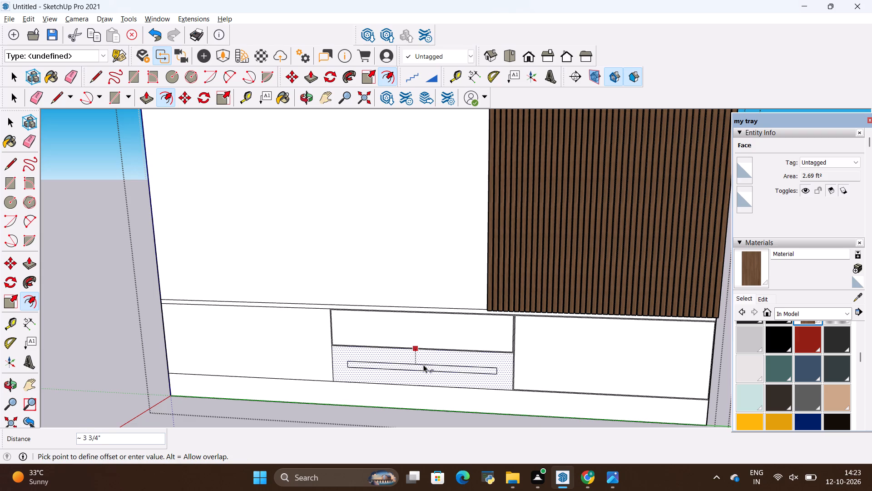
pyautogui.write('.2"')
pyautogui.press('Return')
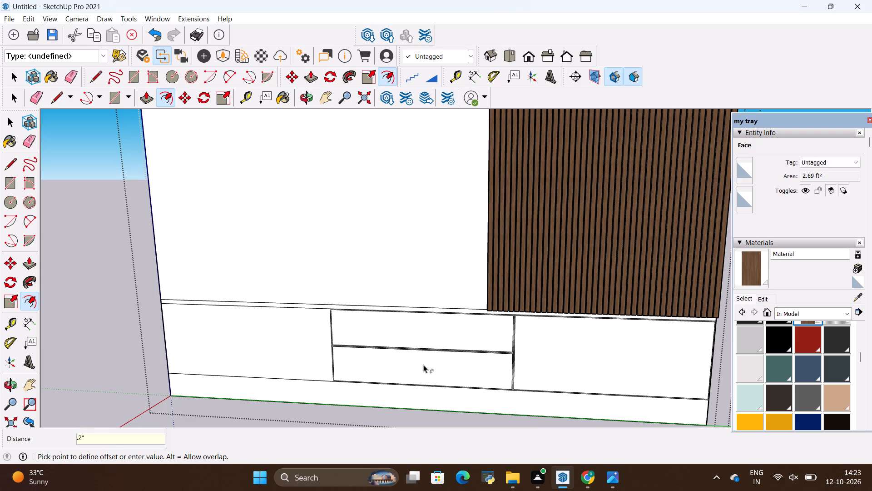
pyautogui.press('Escape')
# Offset the outline of the left cabinet section inward by 0.2".
pyautogui.click(287, 364)
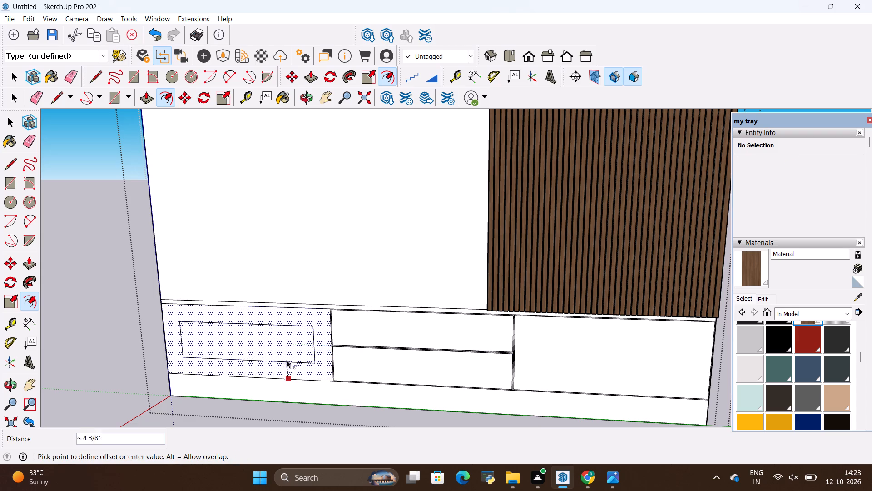
pyautogui.press('BackSpace')
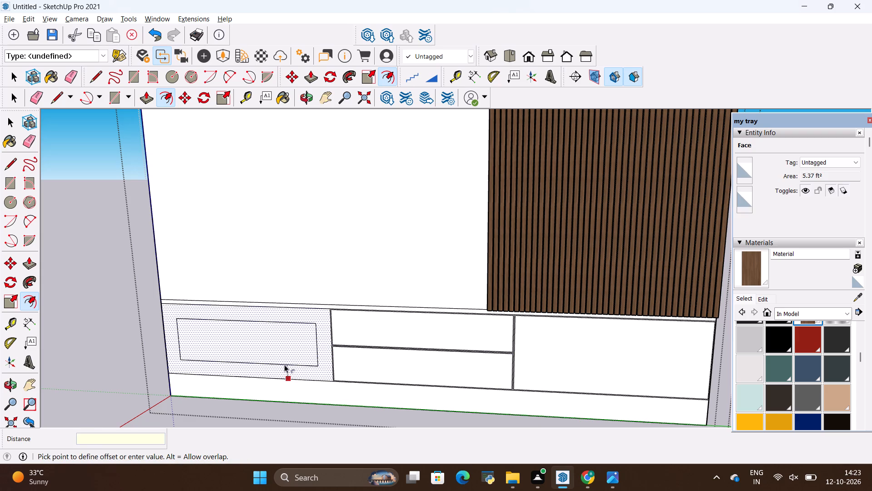
pyautogui.write('.2"')
pyautogui.press('Return')
pyautogui.press('Escape')
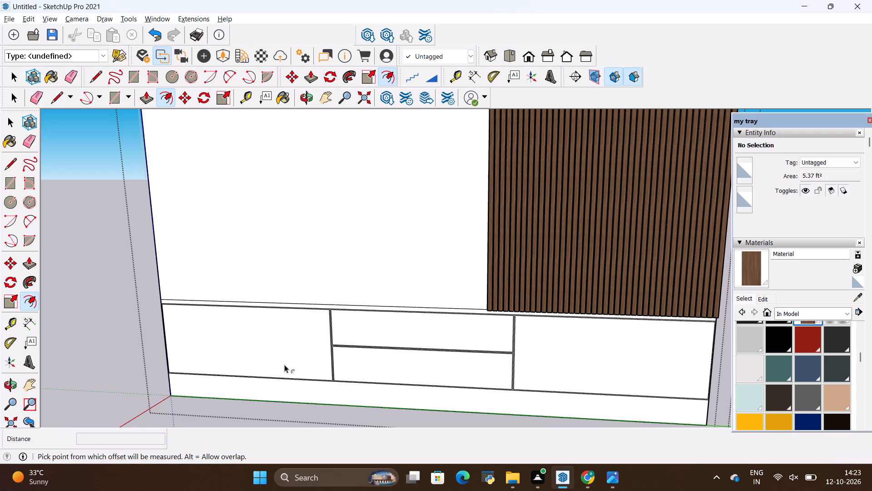
pyautogui.scroll(9, 329, 316)
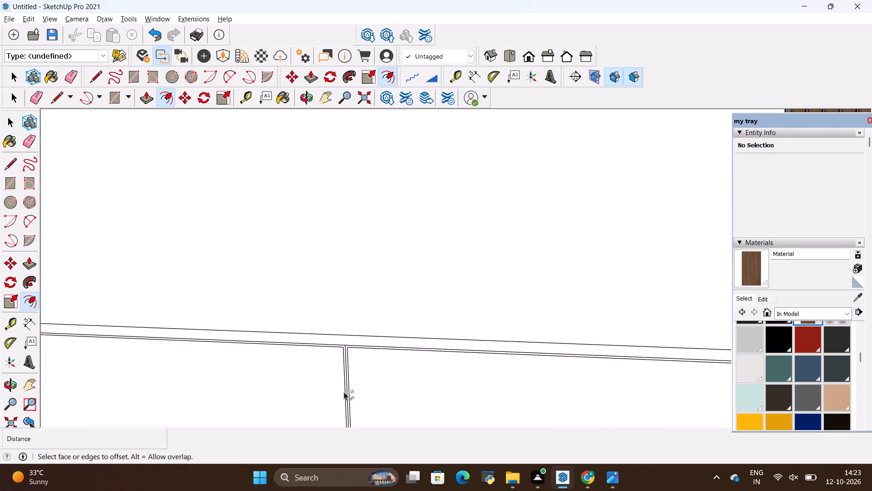
pyautogui.press('Escape')
pyautogui.scroll(-8, 339, 331)
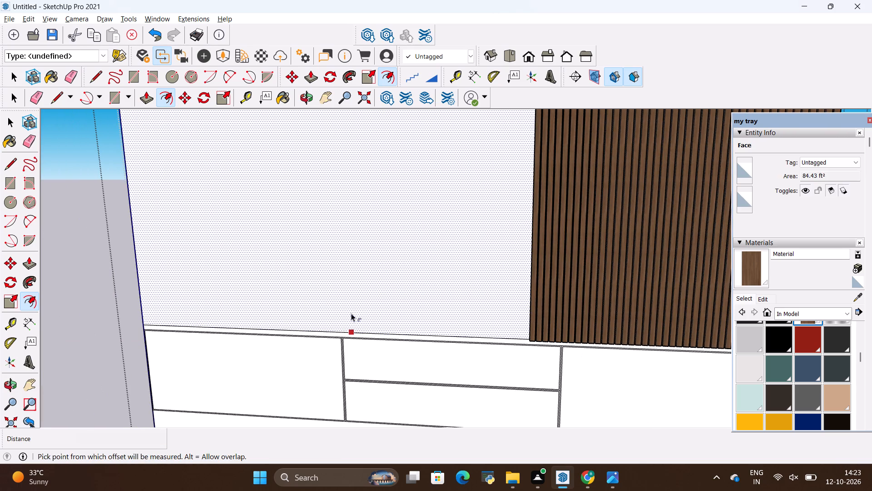
# Compare the model with the reference photo, examining the floating cabinet's fronts, open niches and projection from the wall.
pyautogui.hotkey('alt', 'Tab')
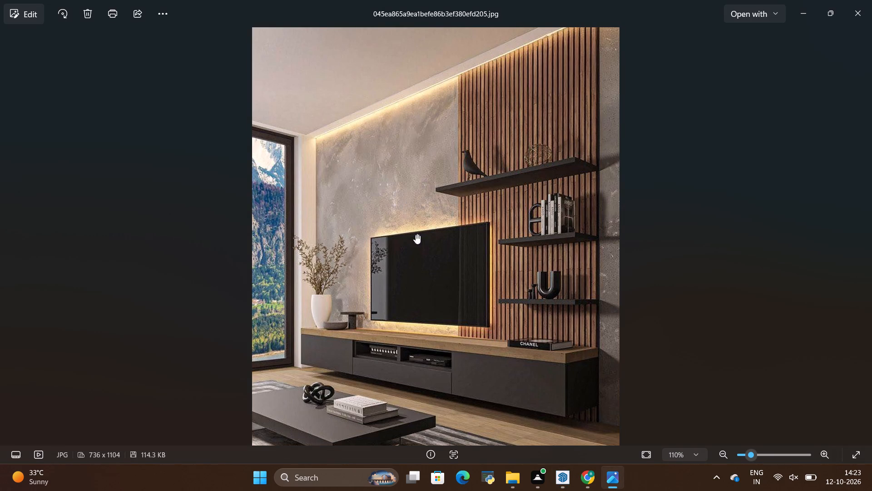
pyautogui.hotkey('alt', 'Tab')
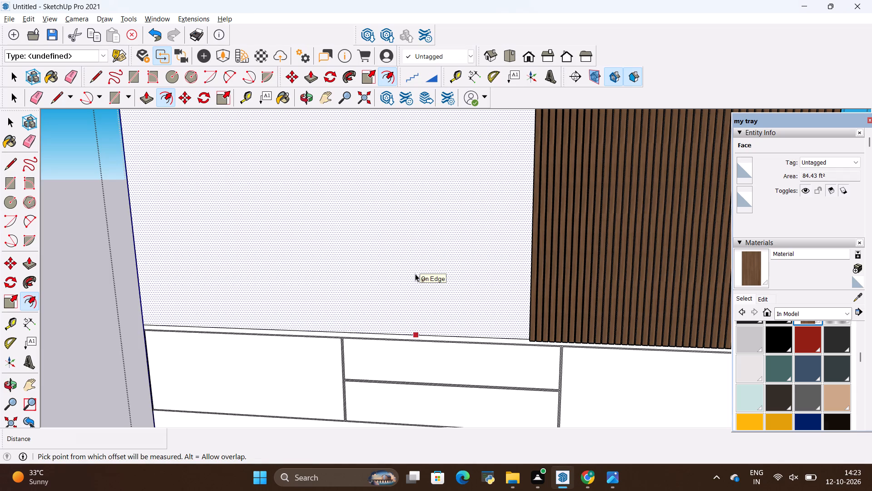
pyautogui.scroll(-13, 415, 274)
pyautogui.scroll(3, 464, 134)
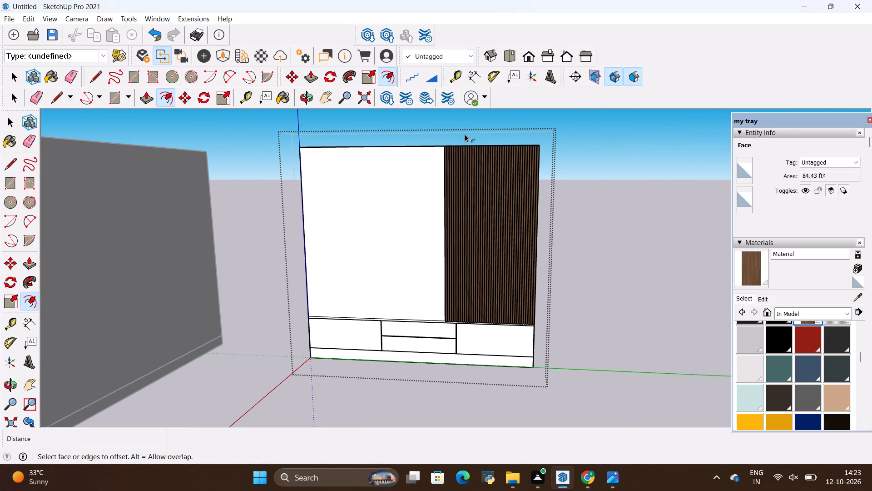
pyautogui.press('Escape')
pyautogui.press('space')
pyautogui.click(260, 187)
pyautogui.doubleClick(386, 215)
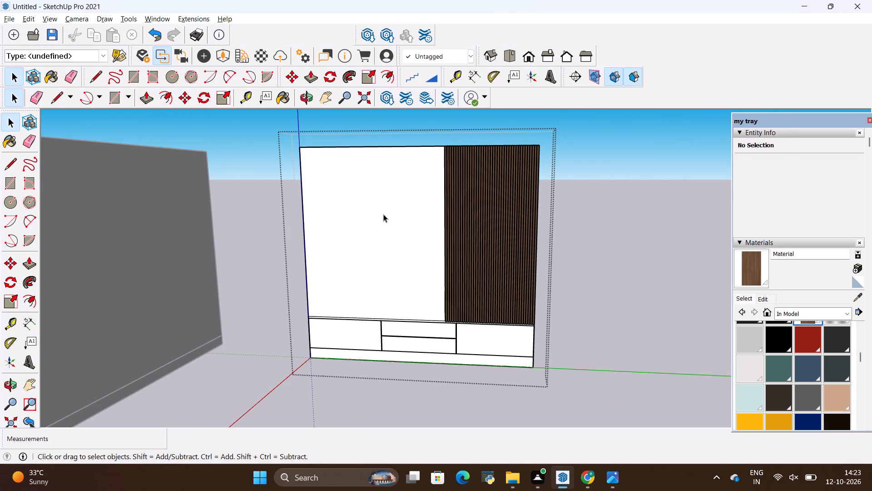
pyautogui.hotkey('alt', 'Tab')
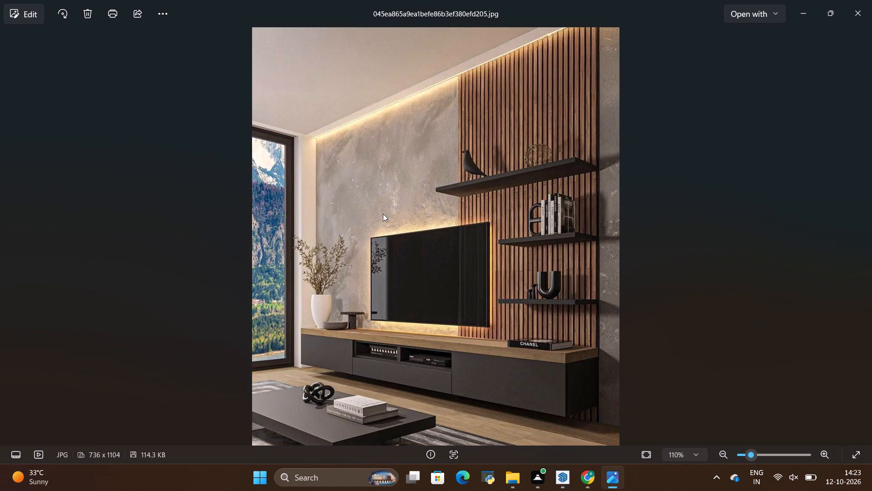
pyautogui.hotkey('alt', 'Tab')
pyautogui.hotkey('alt', 'Tab')
pyautogui.hotkey('alt', 'Tab')
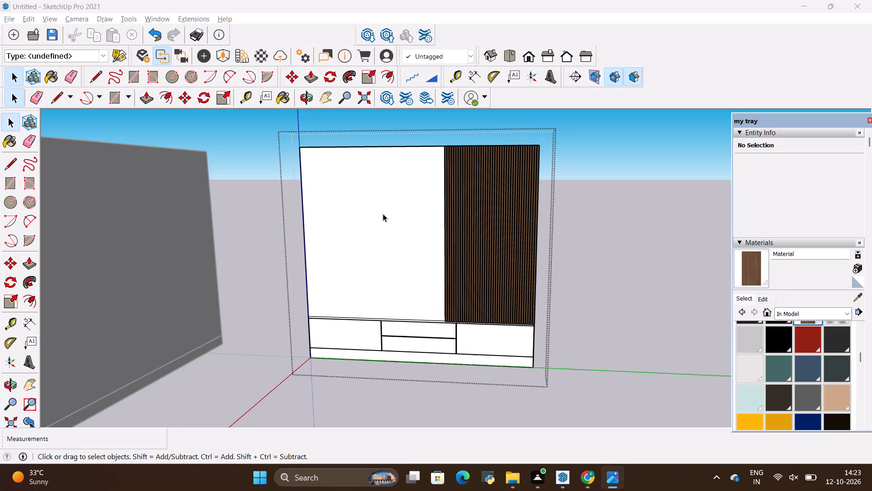
pyautogui.hotkey('alt', 'Tab')
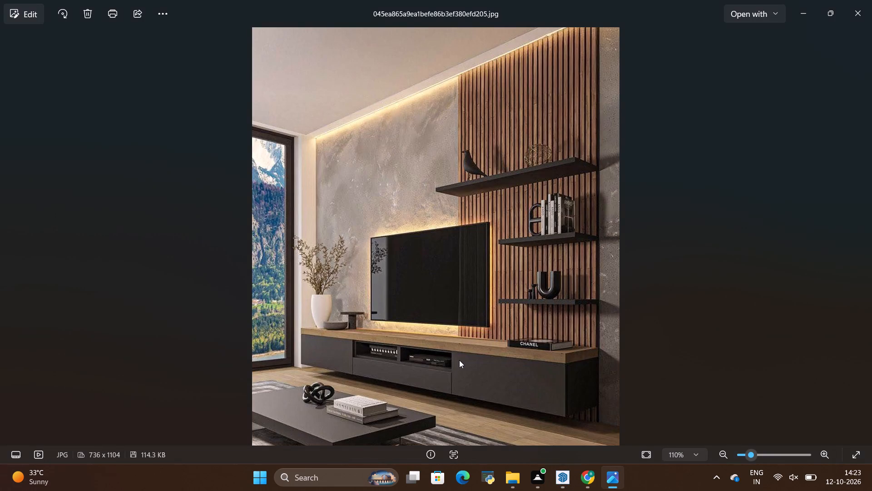
pyautogui.hotkey('alt', 'Tab')
pyautogui.scroll(8, 459, 360)
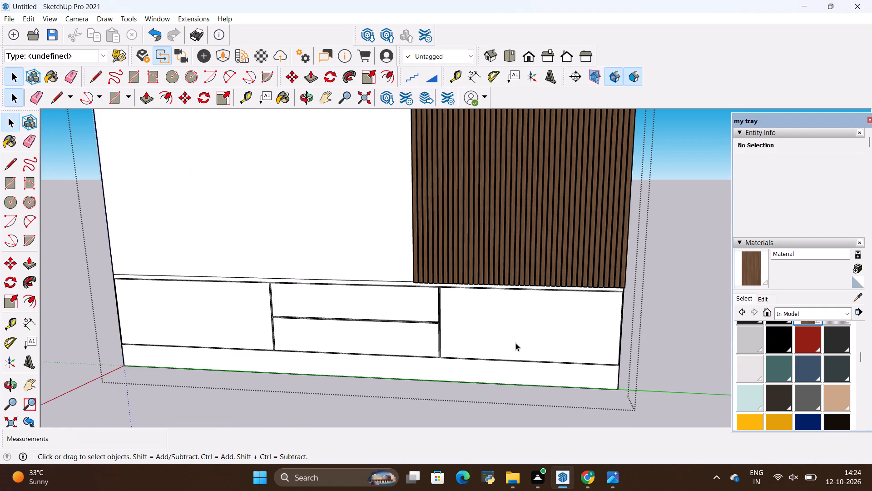
pyautogui.hotkey('alt', 'Tab')
pyautogui.hotkey('alt', 'Tab')
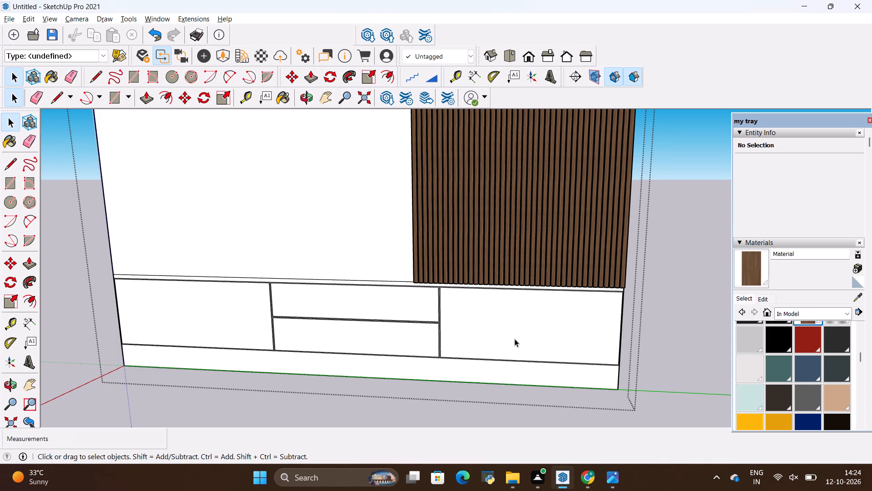
# Push/Pull the inner face of the cabinet section below the wood slats outward by 18".
pyautogui.press('p')
pyautogui.click(515, 336)
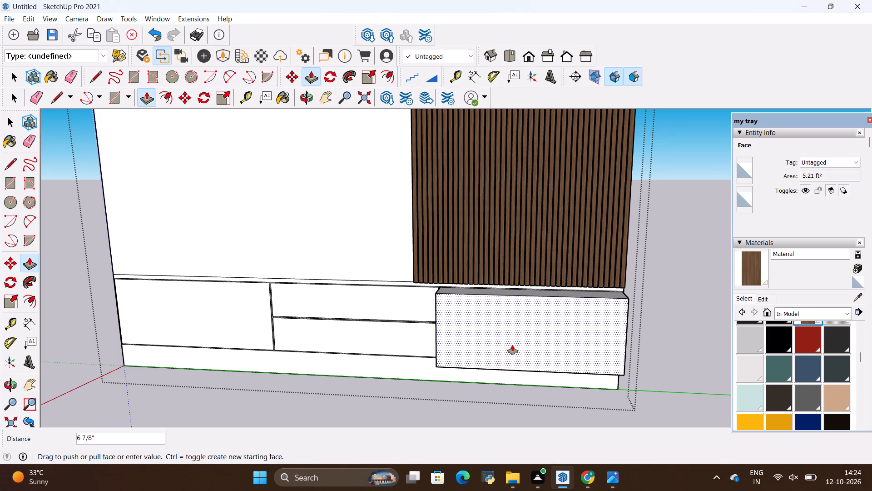
pyautogui.press('BackSpace')
pyautogui.write('18')
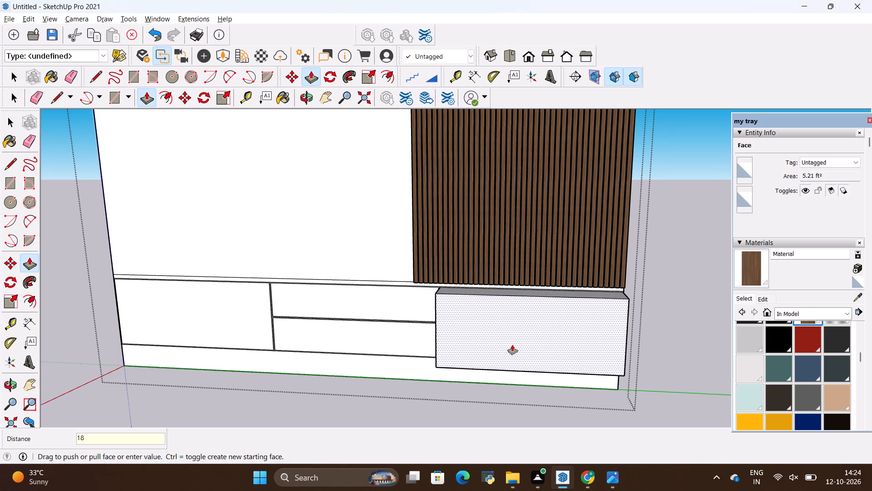
pyautogui.hotkey('shift', '"')
pyautogui.press('Return')
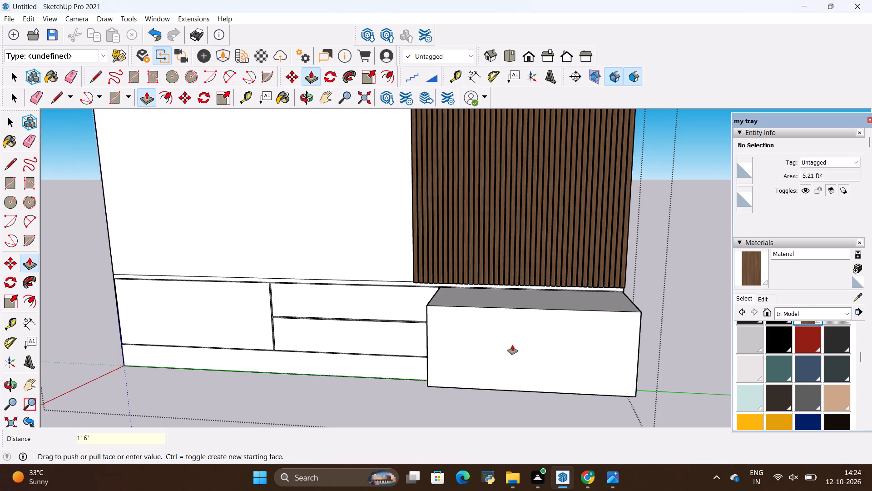
# Extrude that section's narrow 0.2" border and the full-width top strip outward by the same 18".
pyautogui.scroll(14, 384, 307)
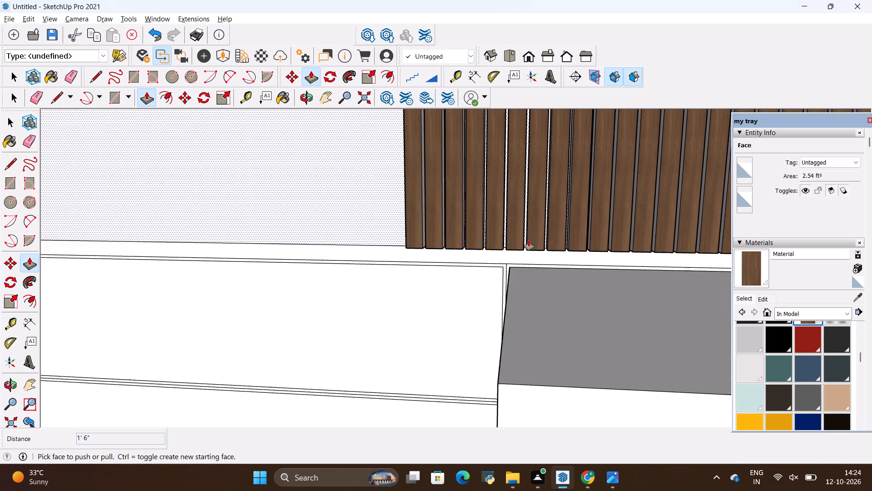
pyautogui.scroll(13, 529, 240)
pyautogui.doubleClick(511, 290)
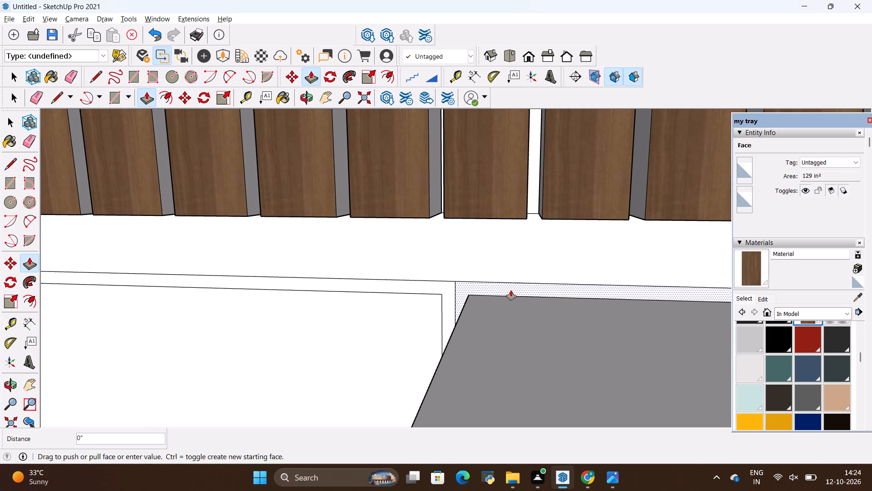
pyautogui.doubleClick(436, 281)
pyautogui.scroll(-5, 482, 321)
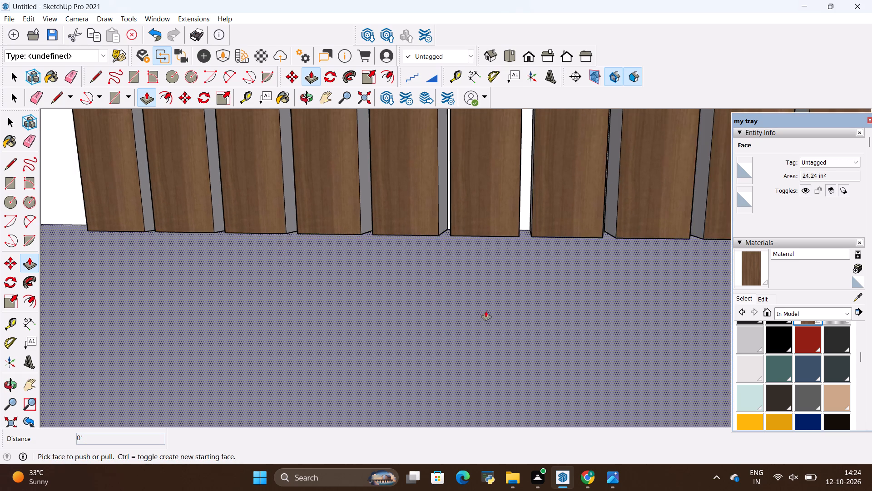
pyautogui.scroll(-20, 486, 311)
pyautogui.scroll(-12, 486, 311)
# Extrude the middle cabinet section's upper face and its narrow border outward by the same 18".
pyautogui.scroll(3, 486, 345)
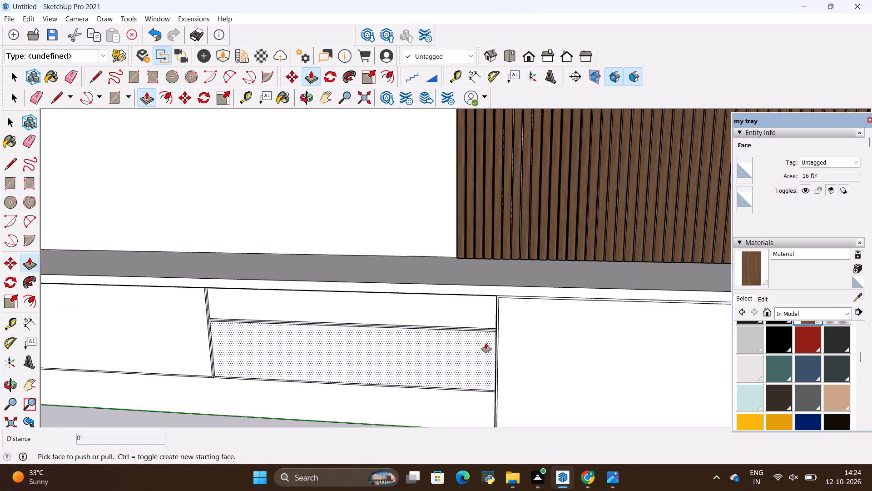
pyautogui.scroll(2, 486, 343)
pyautogui.doubleClick(481, 311)
pyautogui.moveTo(489, 379); pyautogui.dragTo(562, 251, button='middle')
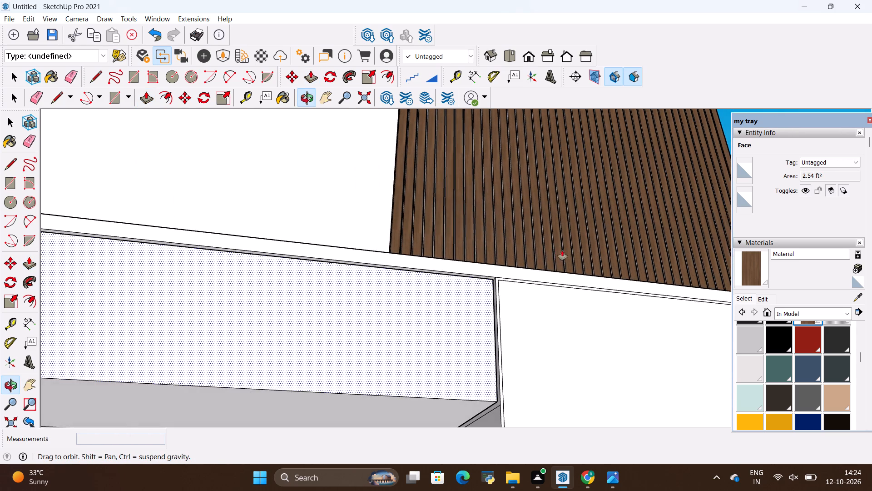
pyautogui.moveTo(562, 251); pyautogui.dragTo(562, 250, button='middle')
pyautogui.scroll(20, 447, 430)
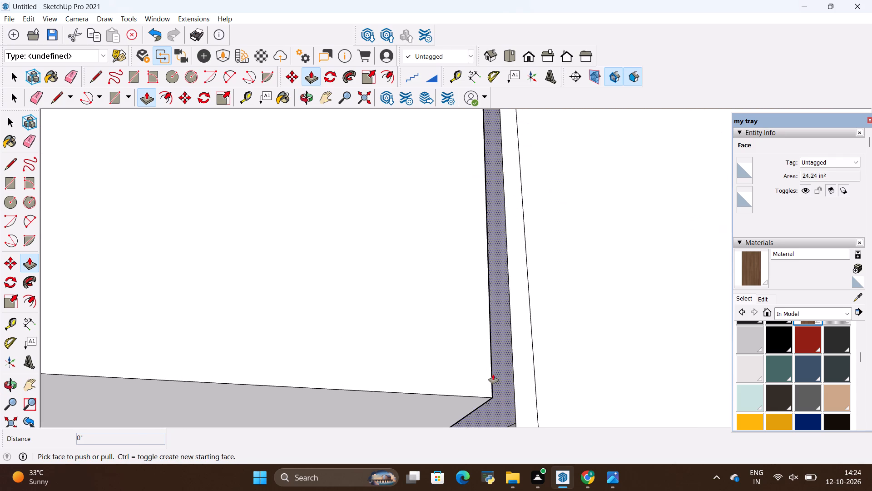
pyautogui.moveTo(495, 363); pyautogui.dragTo(434, 404, button='middle')
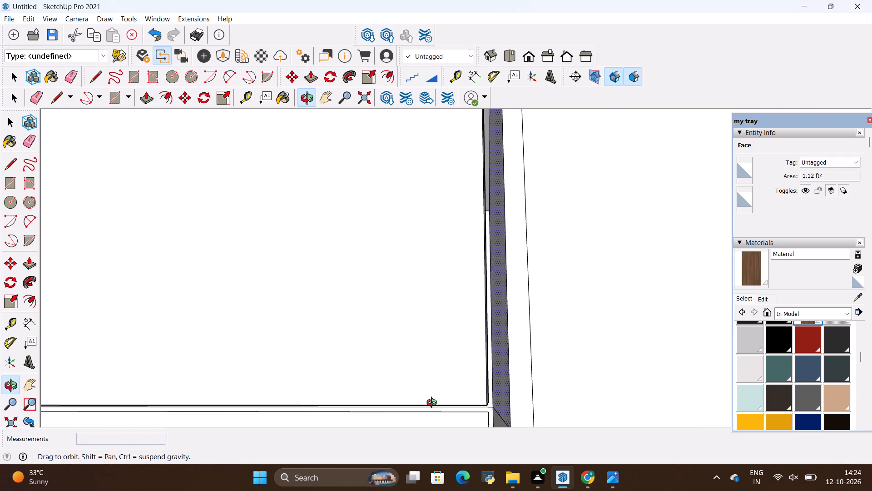
pyautogui.moveTo(434, 404); pyautogui.dragTo(433, 404, button='middle')
pyautogui.scroll(9, 496, 386)
pyautogui.doubleClick(490, 385)
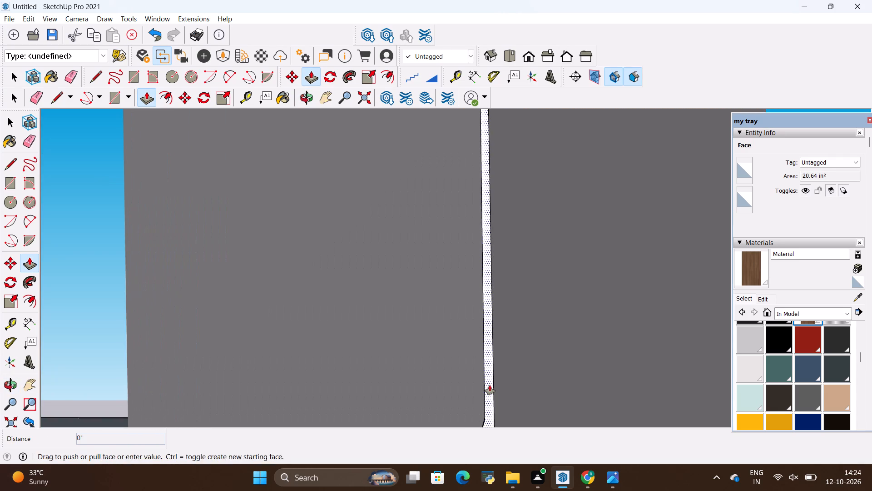
# Extrude the middle cabinet section's lower face and its narrow border outward by the same 18".
pyautogui.scroll(-16, 490, 384)
pyautogui.scroll(-6, 489, 382)
pyautogui.scroll(-5, 397, 368)
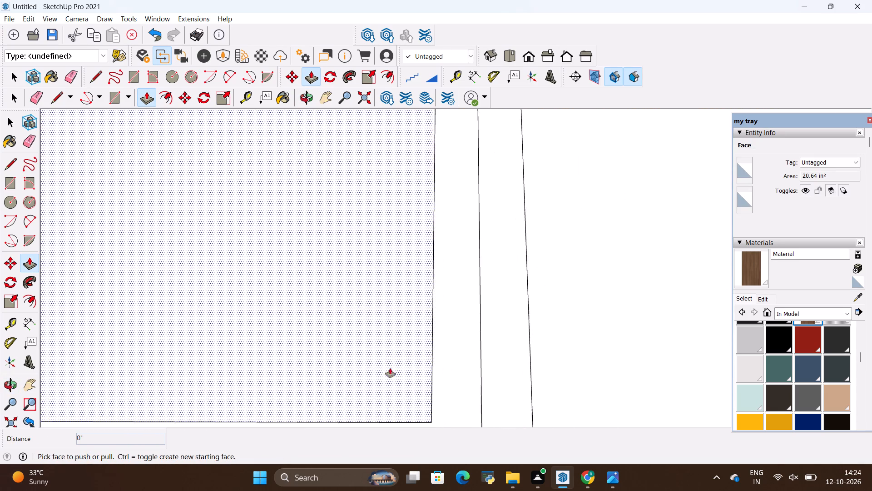
pyautogui.scroll(-6, 394, 352)
pyautogui.scroll(-6, 517, 298)
pyautogui.scroll(5, 443, 377)
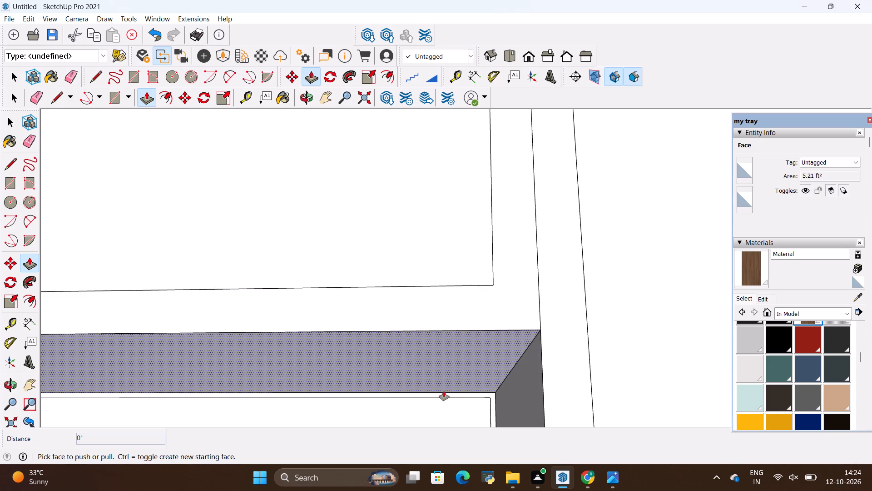
pyautogui.click(447, 394)
pyautogui.click(447, 394)
pyautogui.scroll(-6, 485, 351)
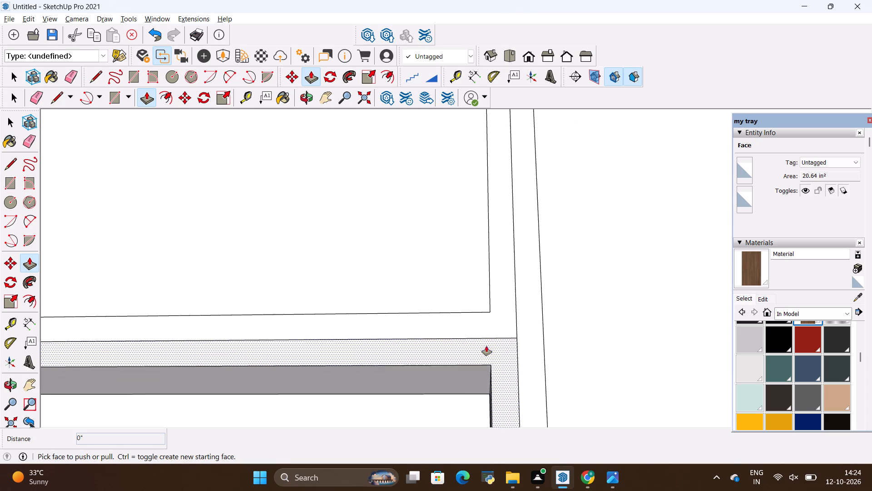
pyautogui.doubleClick(465, 400)
pyautogui.scroll(-16, 546, 335)
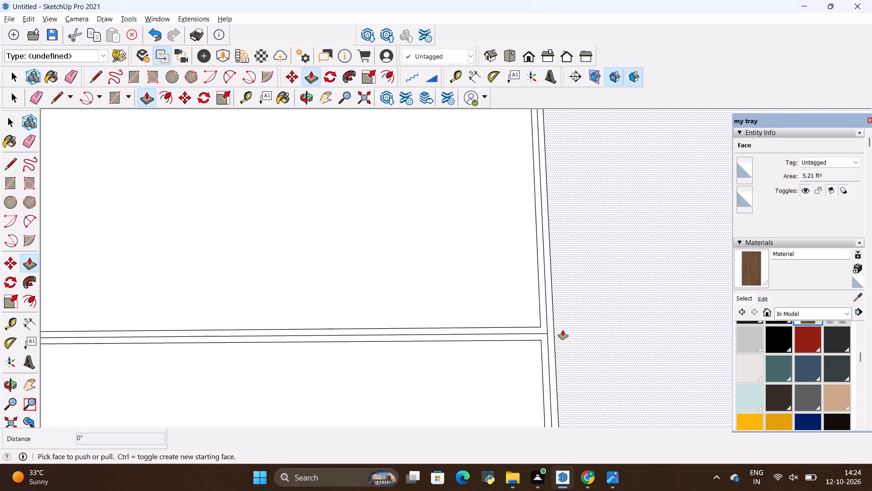
# Extrude the left cabinet section's inner face and its narrow border outward by the same 18", flush with the other fronts.
pyautogui.scroll(-15, 563, 330)
pyautogui.scroll(-6, 566, 325)
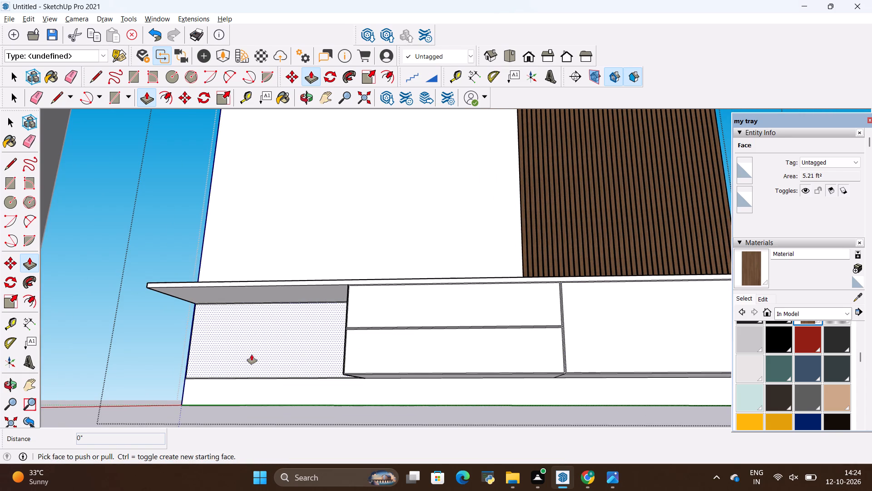
pyautogui.moveTo(288, 356); pyautogui.dragTo(408, 373, button='middle')
pyautogui.scroll(5, 346, 283)
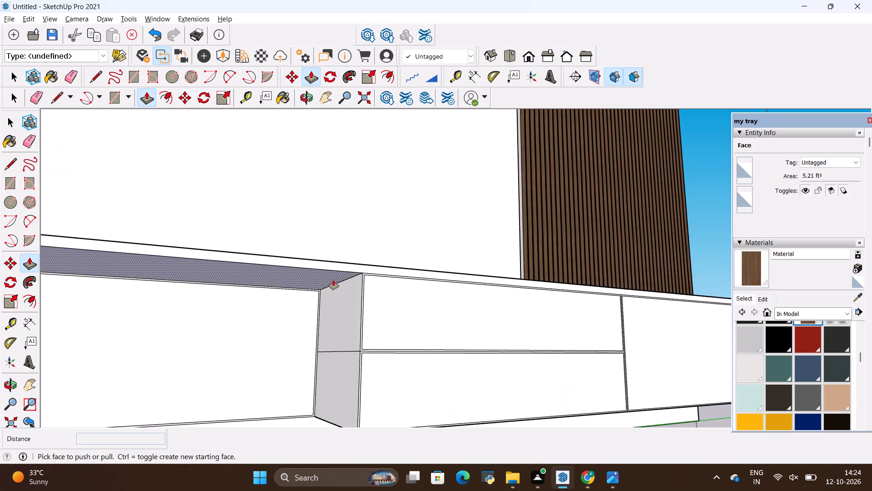
pyautogui.scroll(15, 333, 280)
pyautogui.doubleClick(314, 311)
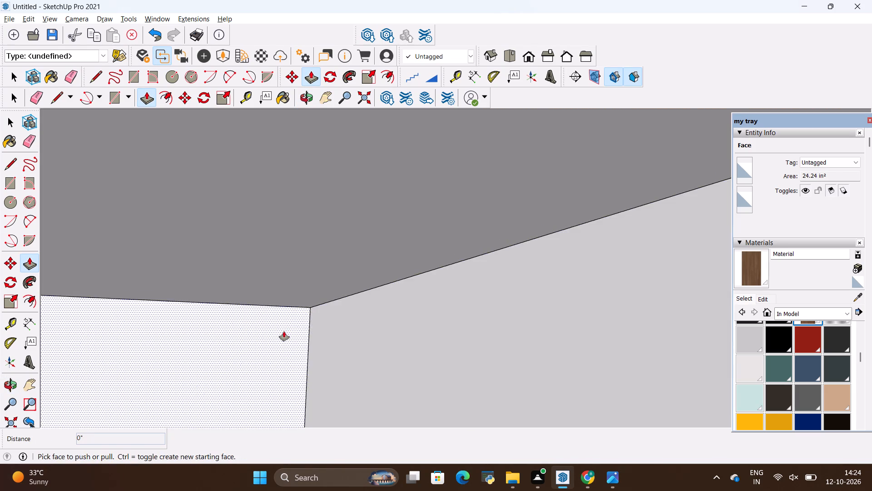
pyautogui.doubleClick(283, 331)
pyautogui.scroll(-20, 282, 332)
pyautogui.scroll(-7, 282, 332)
pyautogui.scroll(-15, 480, 270)
pyautogui.scroll(9, 413, 318)
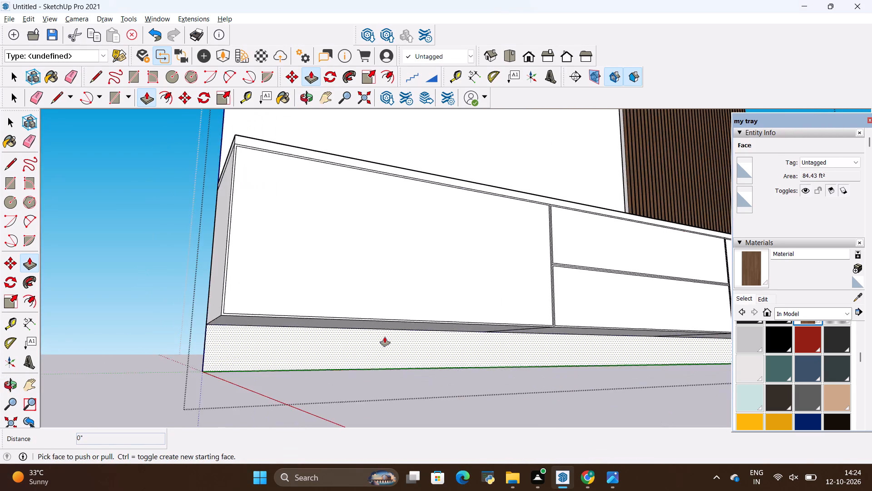
pyautogui.moveTo(525, 312); pyautogui.dragTo(549, 408, button='middle')
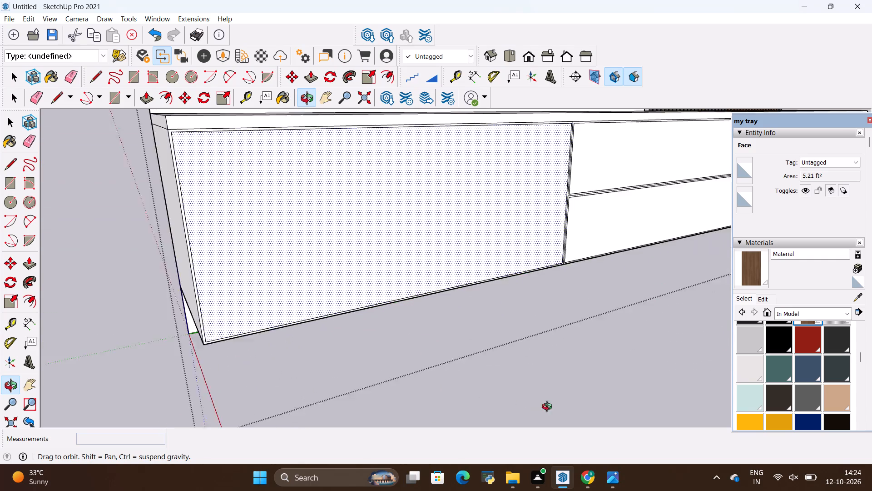
# Erase the seam lines between the narrow borders at both ends of the middle section, merging them into one continuous gap face.
pyautogui.moveTo(549, 408); pyautogui.dragTo(372, 370, button='middle')
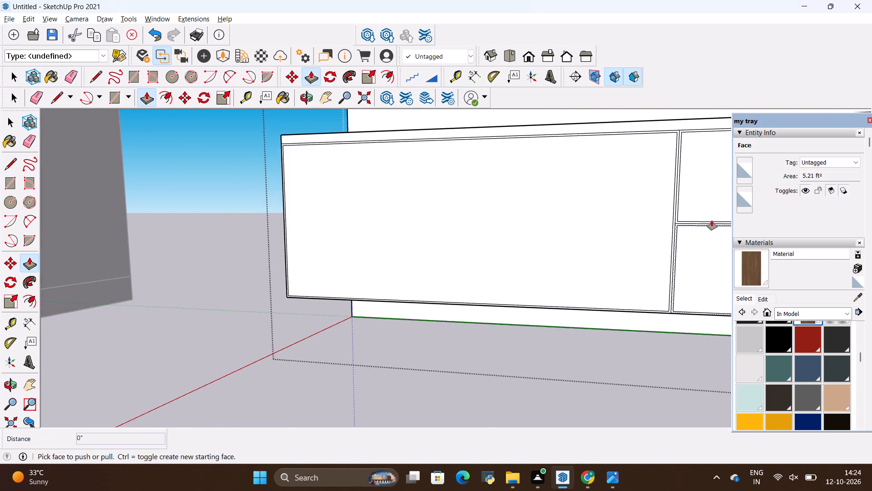
pyautogui.scroll(14, 683, 219)
pyautogui.scroll(8, 667, 218)
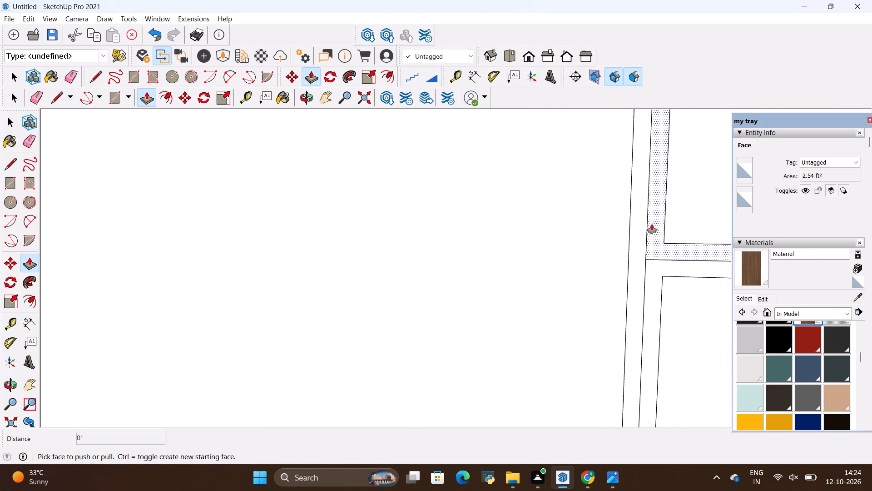
pyautogui.press('e')
pyautogui.moveTo(649, 250); pyautogui.dragTo(645, 265)
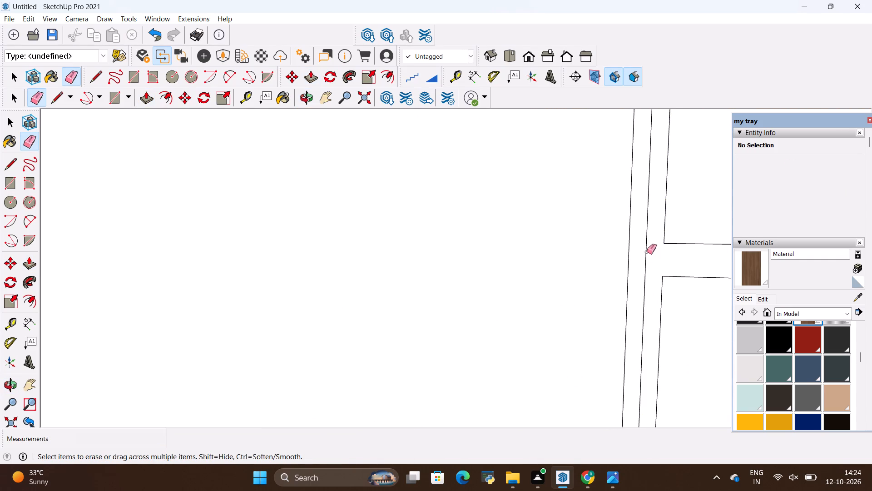
pyautogui.moveTo(647, 252); pyautogui.dragTo(636, 257)
pyautogui.scroll(-16, 330, 265)
pyautogui.scroll(-7, 263, 252)
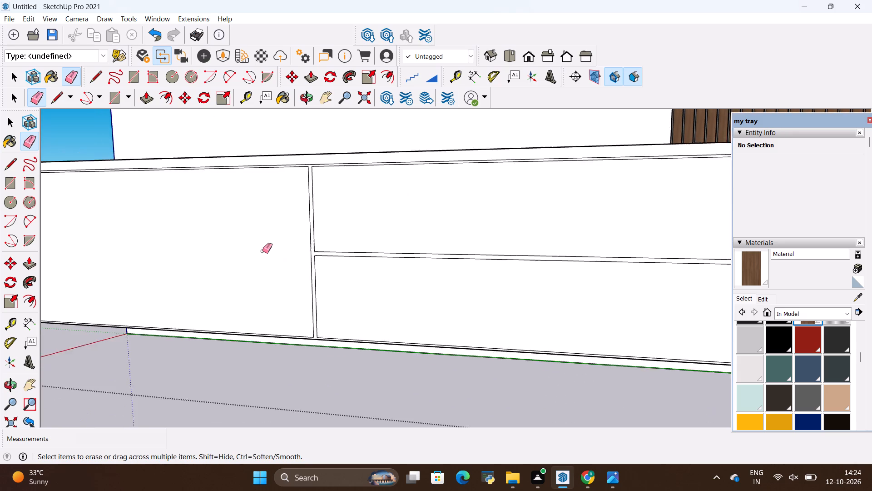
pyautogui.scroll(-4, 263, 251)
pyautogui.scroll(20, 566, 245)
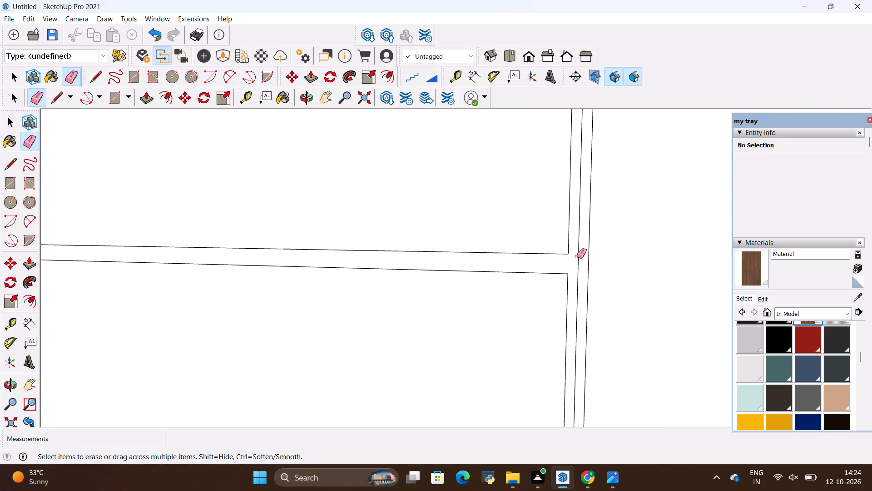
pyautogui.scroll(2, 577, 256)
pyautogui.moveTo(582, 262); pyautogui.dragTo(575, 266)
pyautogui.scroll(-15, 362, 244)
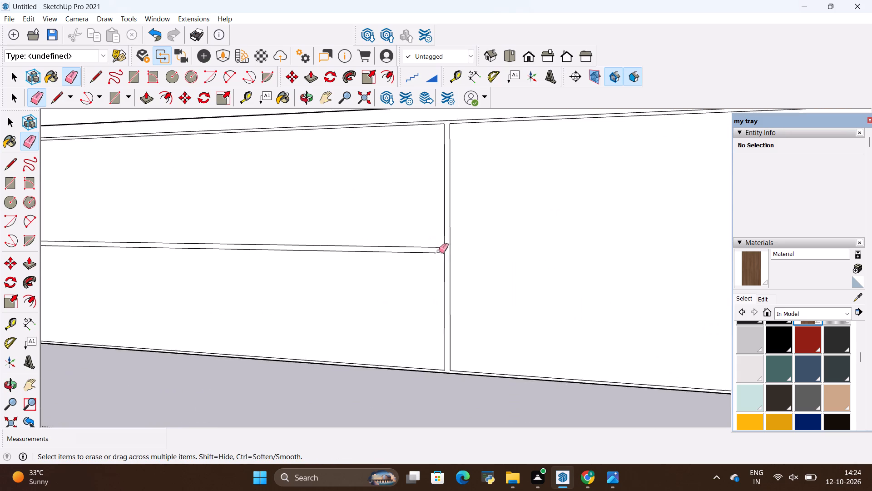
# Recess the merged narrow border face between and around the cabinet fronts by 0.18" with Push/Pull.
pyautogui.scroll(-7, 439, 251)
pyautogui.scroll(-4, 406, 186)
pyautogui.scroll(3, 692, 184)
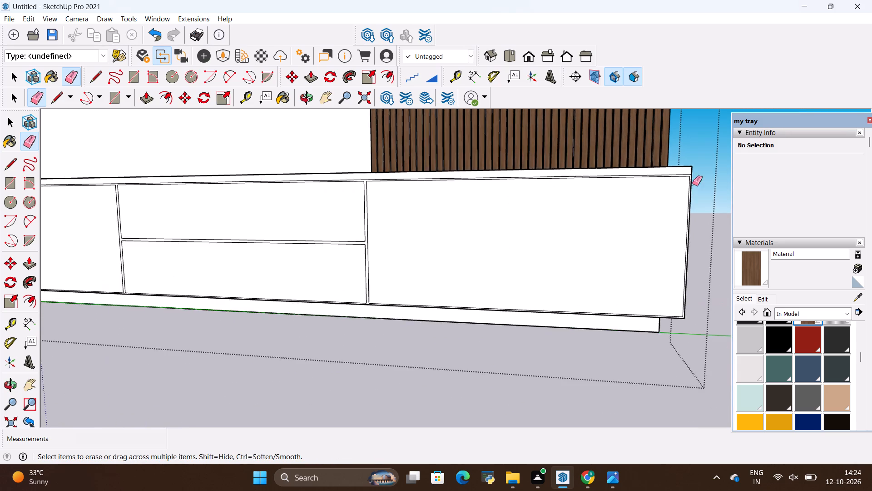
pyautogui.scroll(6, 693, 184)
pyautogui.scroll(-6, 637, 190)
pyautogui.scroll(4, 327, 268)
pyautogui.scroll(9, 323, 318)
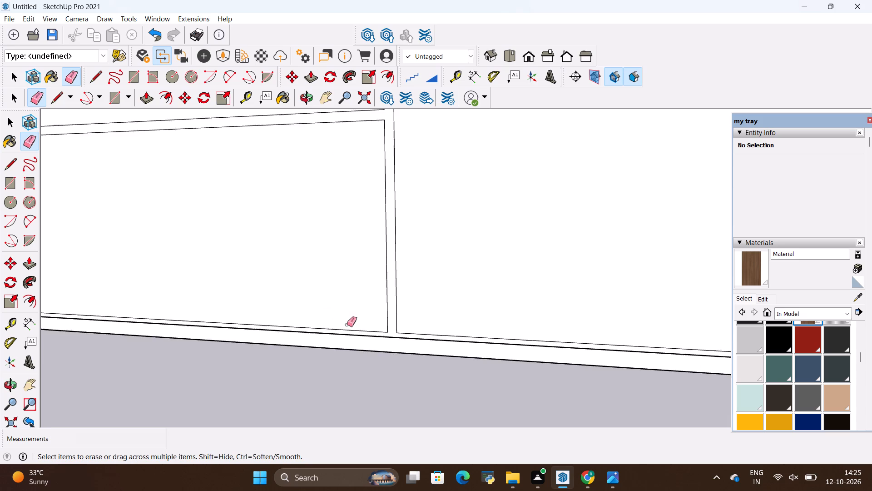
pyautogui.scroll(-14, 370, 341)
pyautogui.scroll(10, 384, 272)
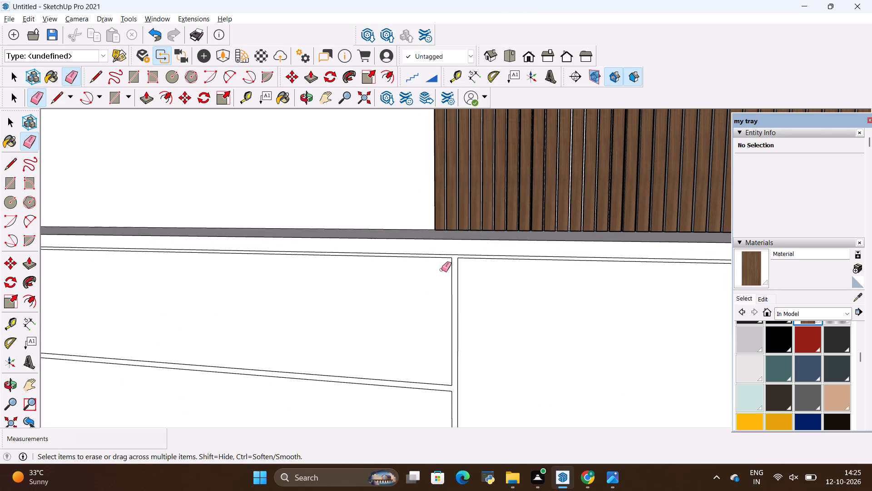
pyautogui.scroll(10, 442, 270)
pyautogui.press('p')
pyautogui.scroll(-5, 454, 250)
pyautogui.scroll(-6, 476, 305)
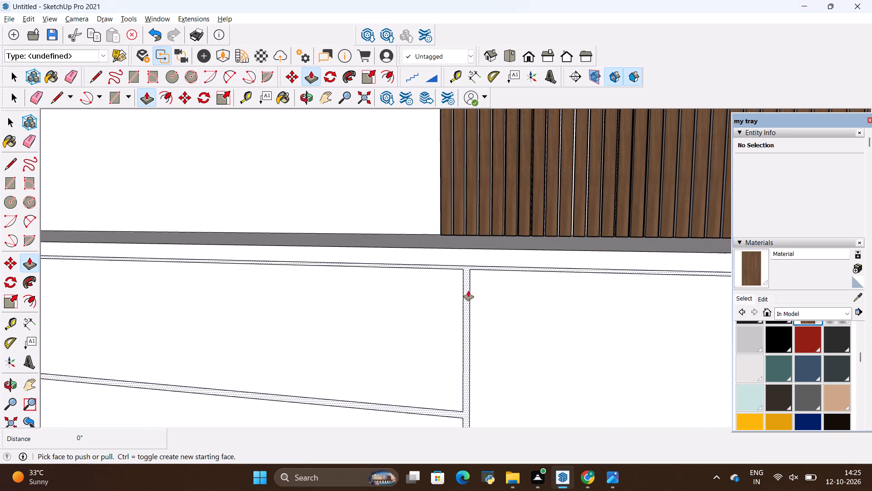
pyautogui.scroll(-5, 466, 296)
pyautogui.scroll(9, 461, 373)
pyautogui.click(469, 375)
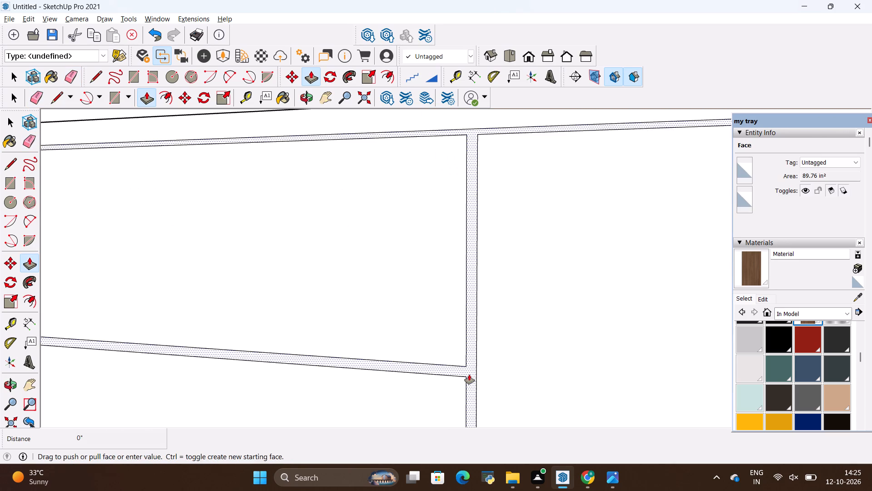
pyautogui.press('BackSpace')
pyautogui.write('.18')
pyautogui.hotkey('shift', '"')
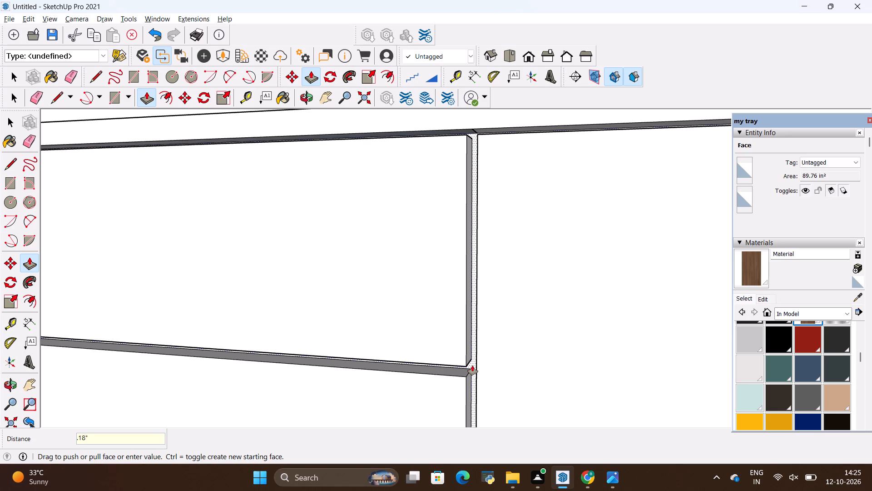
pyautogui.press('Return')
pyautogui.press('Escape')
pyautogui.scroll(-7, 462, 309)
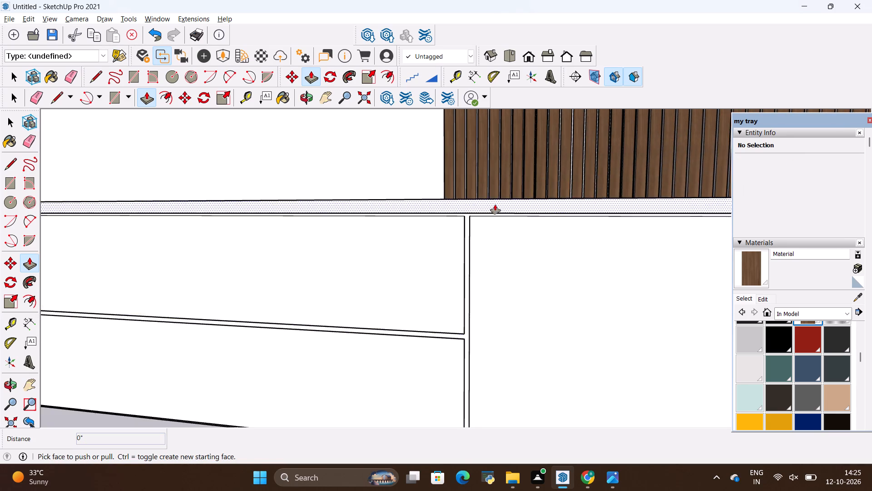
# Examine the recessed gaps and cabinet body from the front, underside, back and left end, and check the reference photo.
pyautogui.scroll(-7, 495, 205)
pyautogui.scroll(5, 462, 124)
pyautogui.moveTo(431, 309); pyautogui.dragTo(500, 239, button='middle')
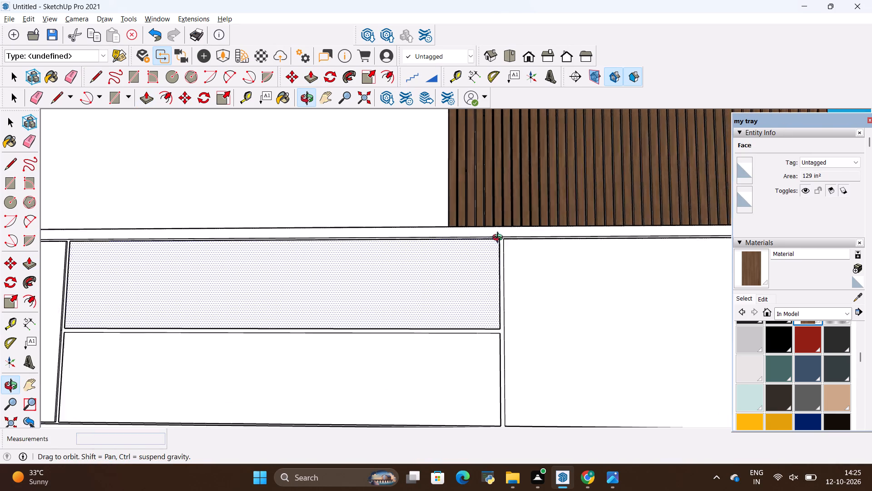
pyautogui.moveTo(500, 239); pyautogui.dragTo(441, 232, button='middle')
pyautogui.scroll(-6, 441, 204)
pyautogui.scroll(3, 454, 297)
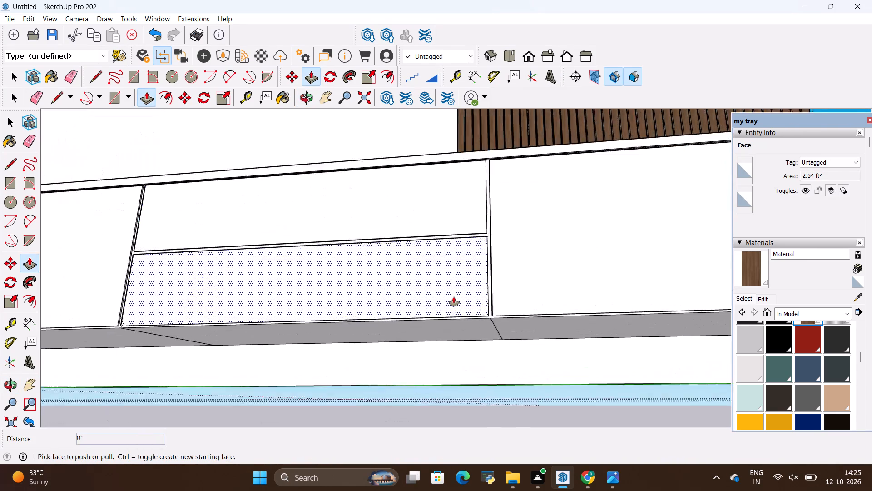
pyautogui.scroll(12, 454, 297)
pyautogui.scroll(5, 525, 333)
pyautogui.moveTo(526, 329); pyautogui.dragTo(524, 401, button='middle')
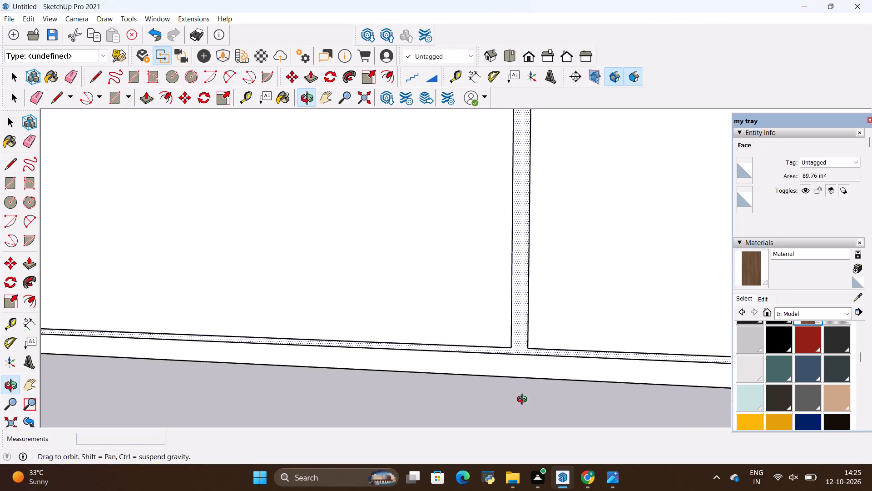
pyautogui.moveTo(524, 401); pyautogui.dragTo(523, 400, button='middle')
pyautogui.scroll(-14, 542, 368)
pyautogui.scroll(-6, 469, 205)
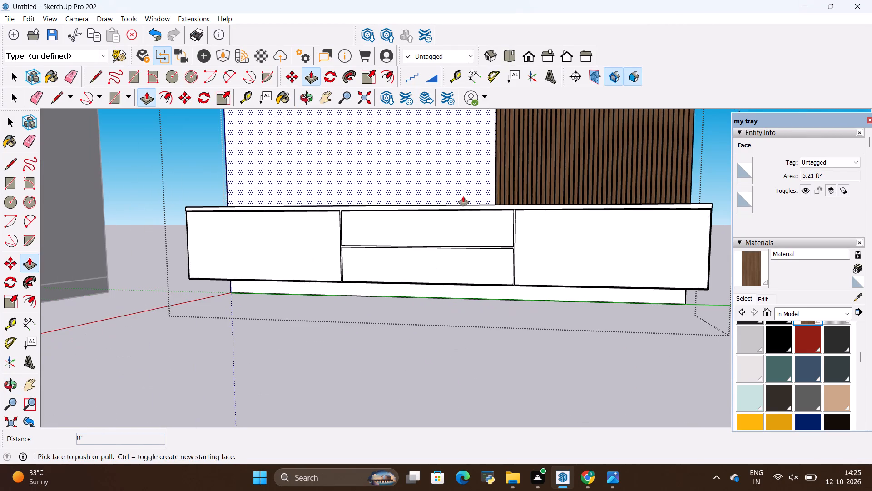
pyautogui.scroll(6, 163, 201)
pyautogui.moveTo(164, 256); pyautogui.dragTo(561, 347, button='middle')
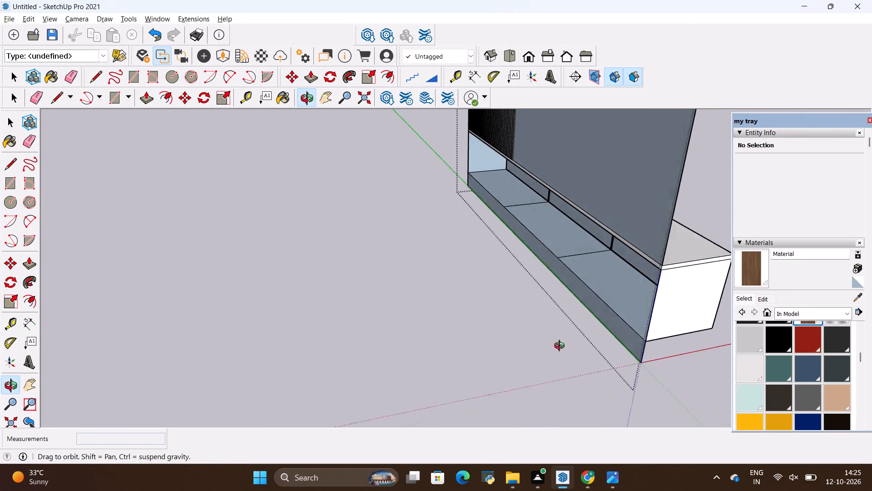
pyautogui.moveTo(561, 347); pyautogui.dragTo(354, 298, button='middle')
pyautogui.scroll(6, 527, 309)
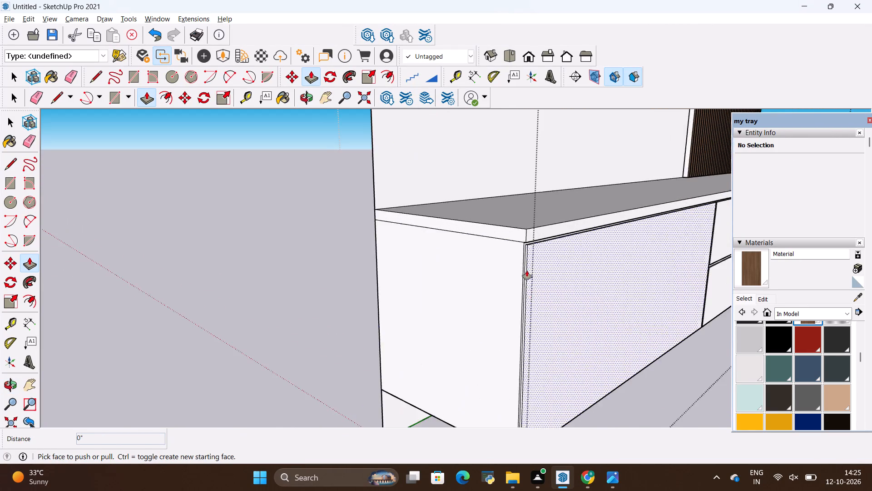
pyautogui.scroll(11, 527, 271)
pyautogui.scroll(-19, 520, 221)
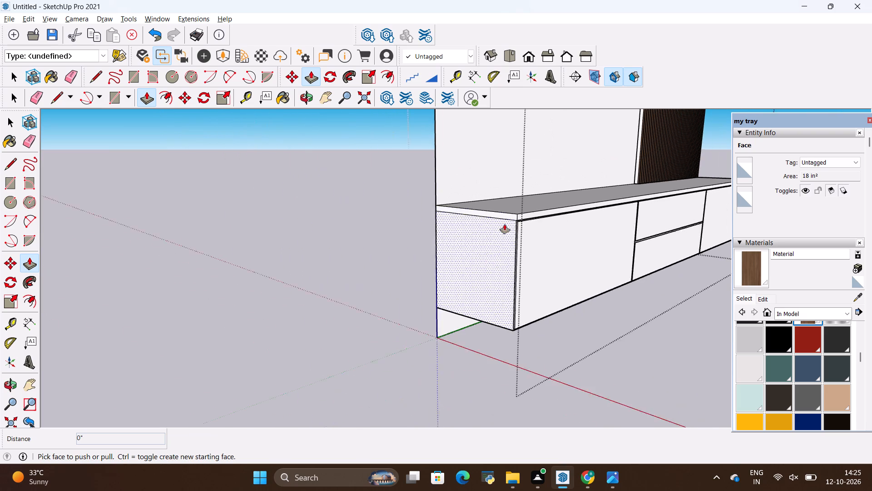
pyautogui.scroll(-2, 505, 224)
pyautogui.moveTo(550, 331); pyautogui.dragTo(390, 303, button='middle')
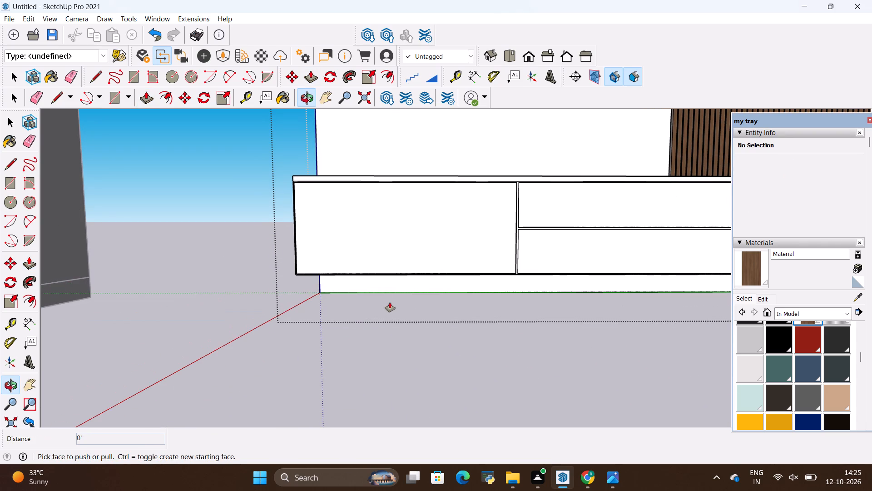
pyautogui.hotkey('alt', 'Tab')
pyautogui.hotkey('alt', 'Tab')
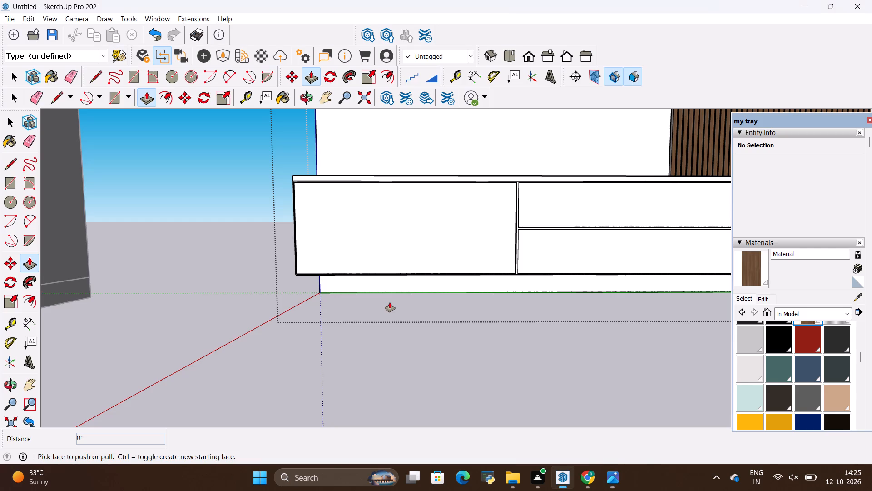
pyautogui.hotkey('alt', 'Tab')
pyautogui.hotkey('alt', 'Tab')
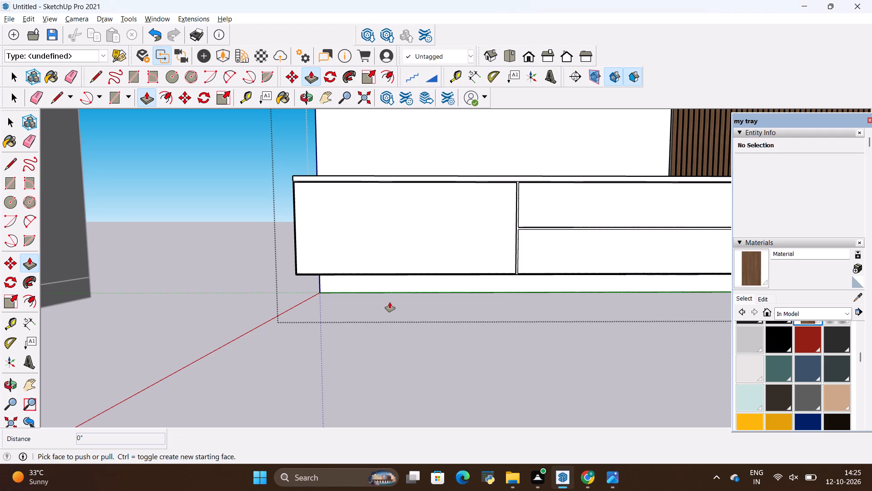
pyautogui.hotkey('alt', 'Tab')
pyautogui.hotkey('alt', 'Tab')
# Create a new material using the plain blue-grey texture image 51b65fb537d63c20ce7f43c80d250e90 from the all materials folder, and pick it for painting.
pyautogui.scroll(-1, 390, 302)
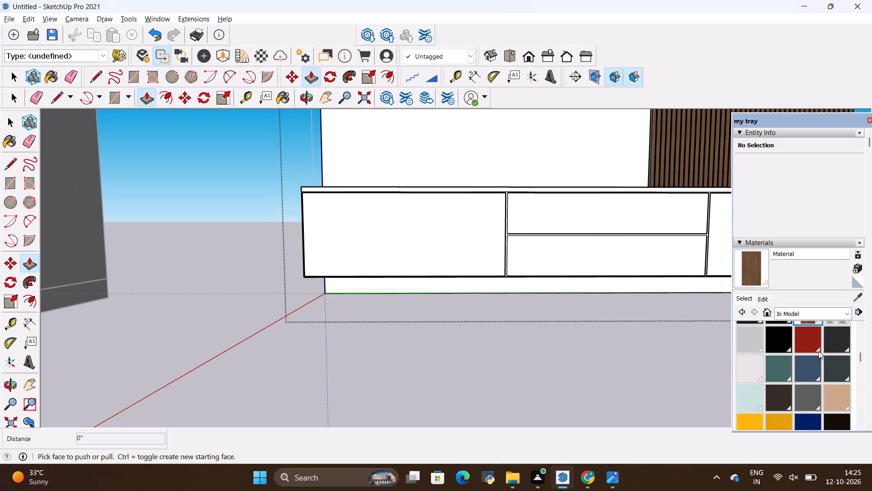
pyautogui.click(858, 266)
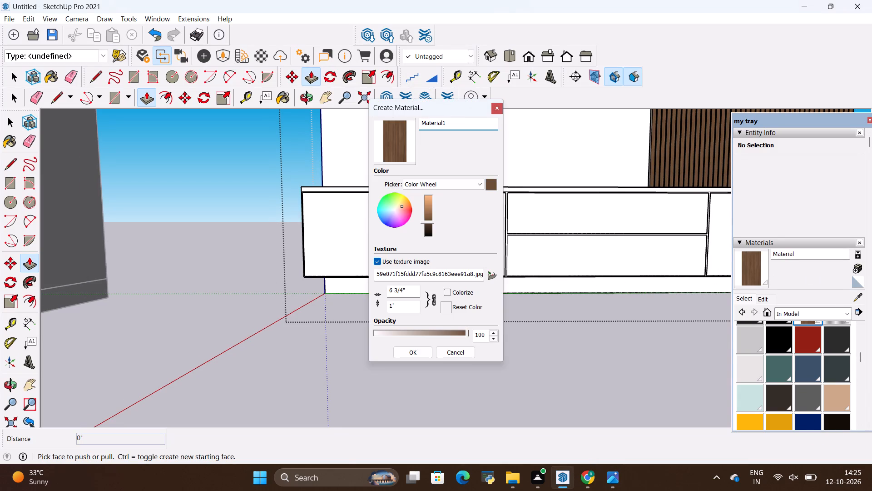
pyautogui.click(495, 276)
pyautogui.scroll(-2, 493, 270)
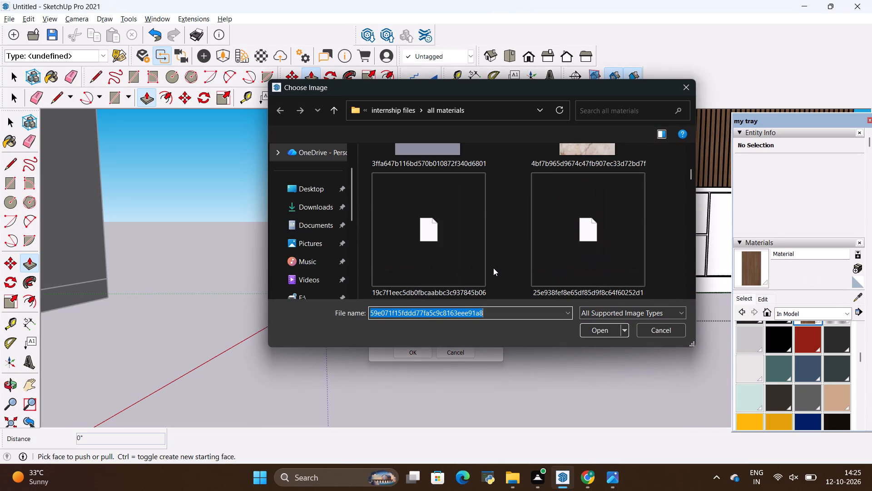
pyautogui.scroll(2, 500, 259)
pyautogui.scroll(-1, 500, 259)
pyautogui.scroll(5, 500, 259)
pyautogui.scroll(-10, 500, 257)
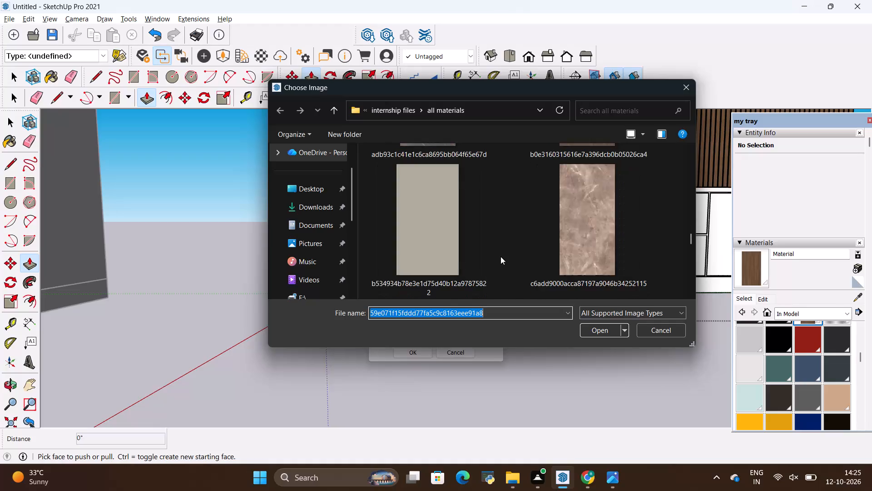
pyautogui.scroll(3, 500, 256)
pyautogui.scroll(-1, 500, 256)
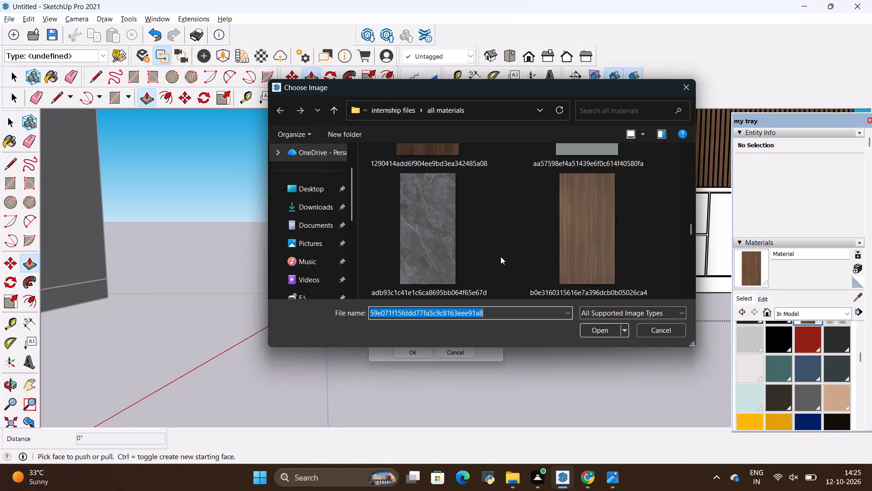
pyautogui.scroll(-12, 500, 256)
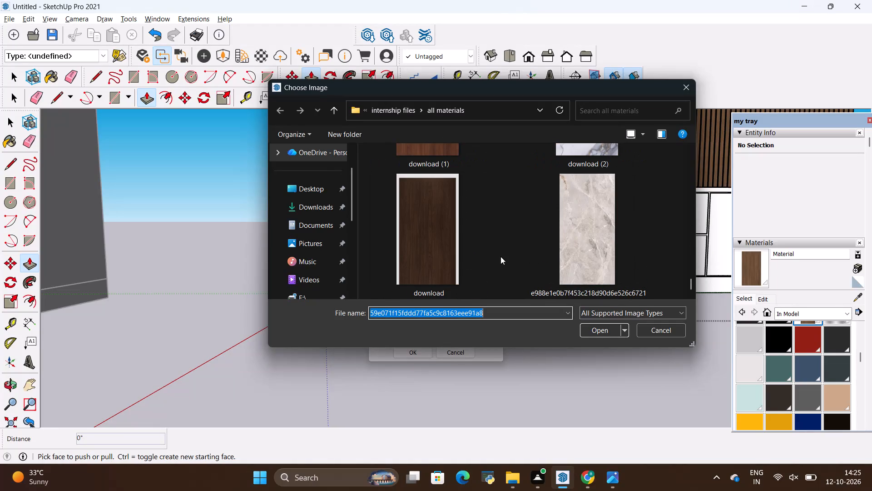
pyautogui.scroll(5, 500, 256)
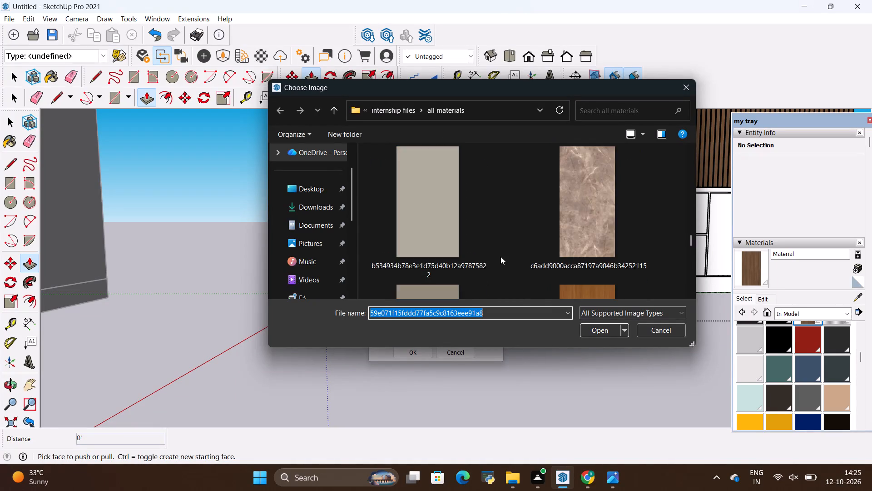
pyautogui.scroll(4, 500, 256)
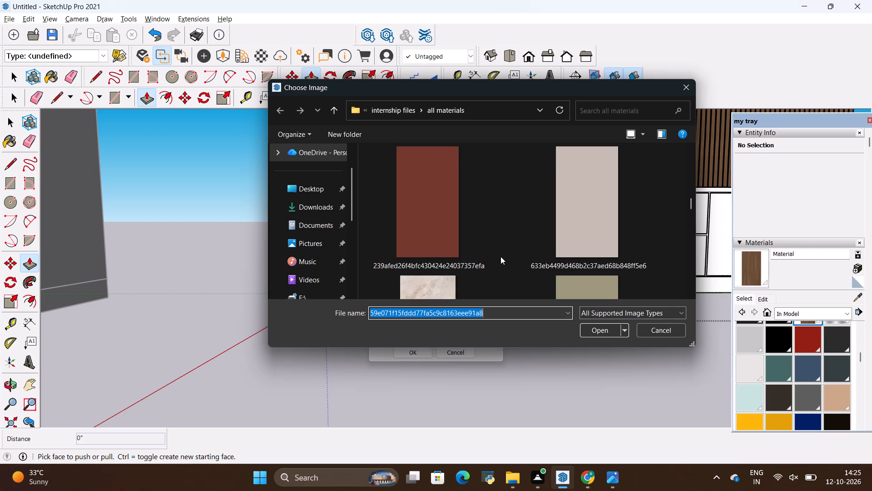
pyautogui.scroll(3, 500, 256)
pyautogui.scroll(-1, 500, 256)
pyautogui.scroll(1, 500, 256)
pyautogui.scroll(-2, 500, 256)
pyautogui.scroll(10, 500, 256)
pyautogui.scroll(-2, 500, 256)
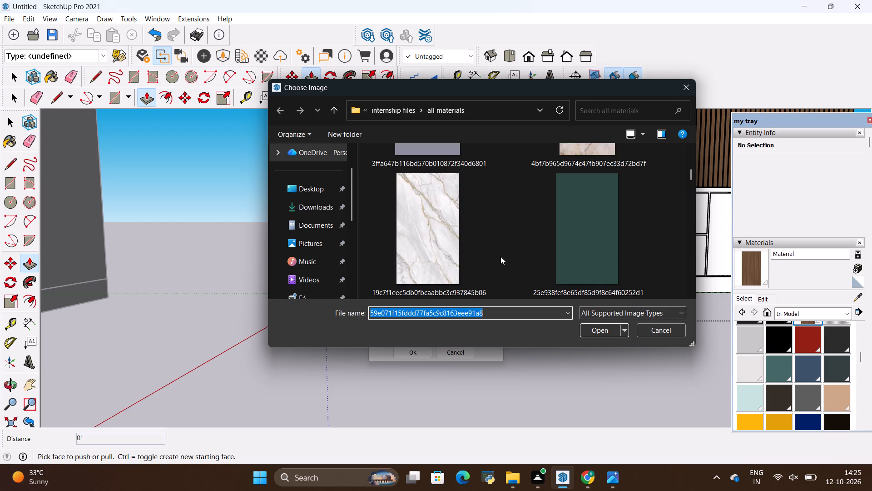
pyautogui.scroll(-2, 500, 256)
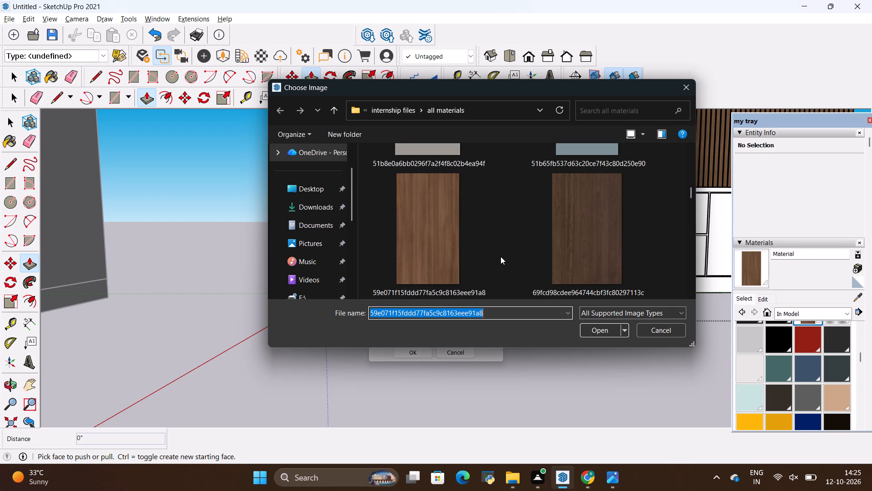
pyautogui.scroll(2, 500, 256)
pyautogui.scroll(-1, 500, 256)
pyautogui.click(579, 197)
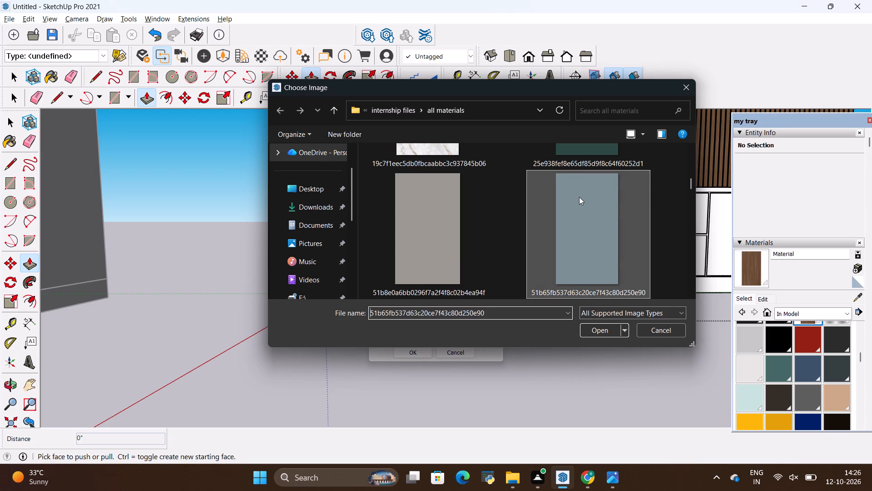
pyautogui.click(605, 329)
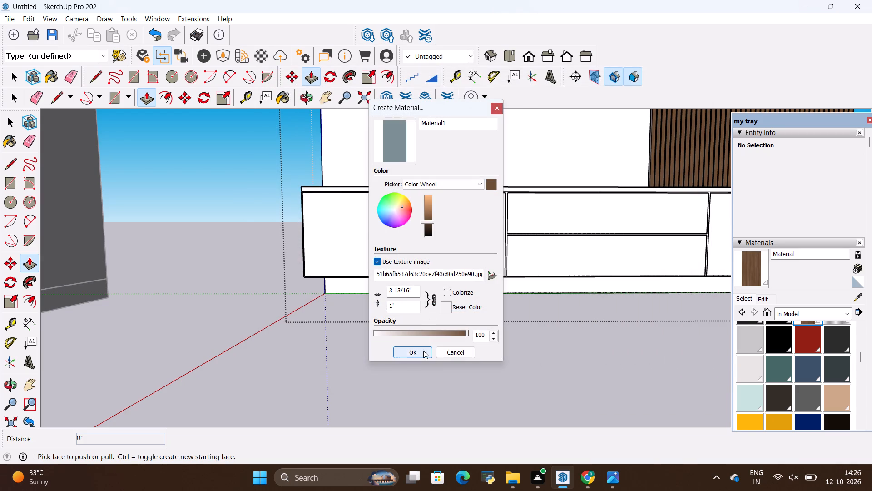
pyautogui.click(423, 351)
pyautogui.click(749, 271)
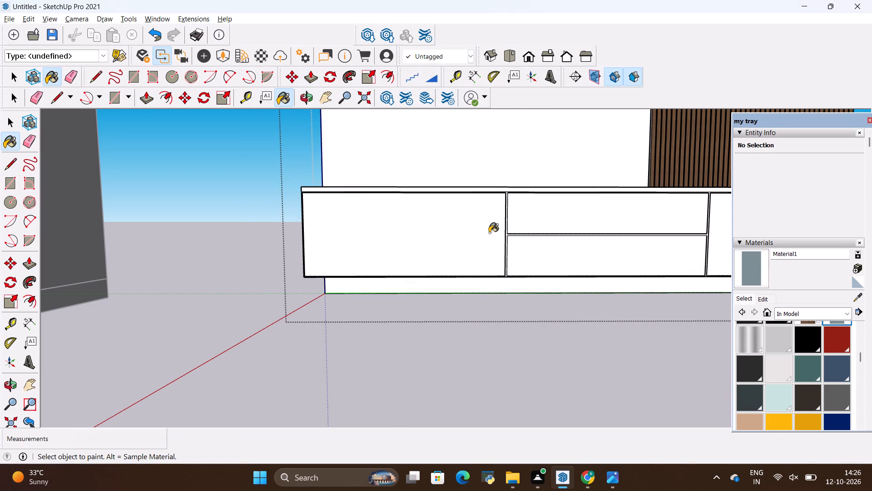
# Paint the cabinet's left front, both middle drawer fronts and right front with the new blue-grey material, checking the reference photo.
pyautogui.hotkey('alt', 'Tab')
pyautogui.hotkey('alt', 'Tab')
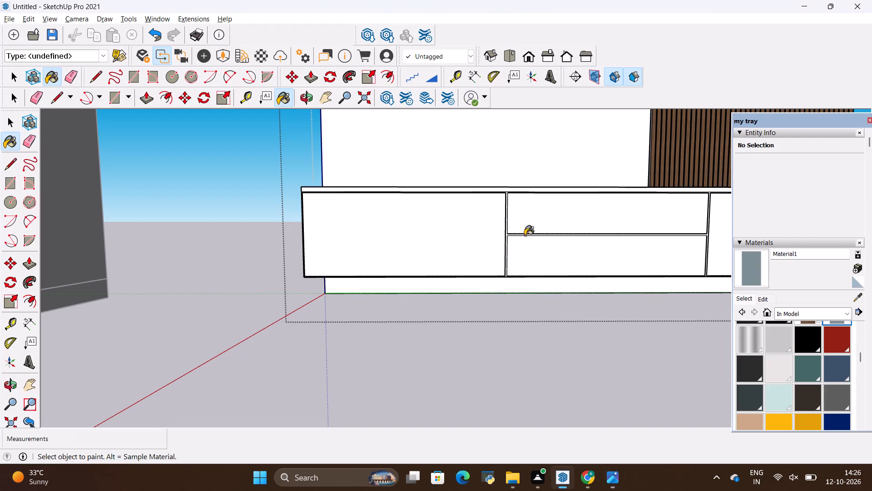
pyautogui.scroll(2, 450, 214)
pyautogui.click(450, 215)
pyautogui.click(533, 214)
pyautogui.click(540, 286)
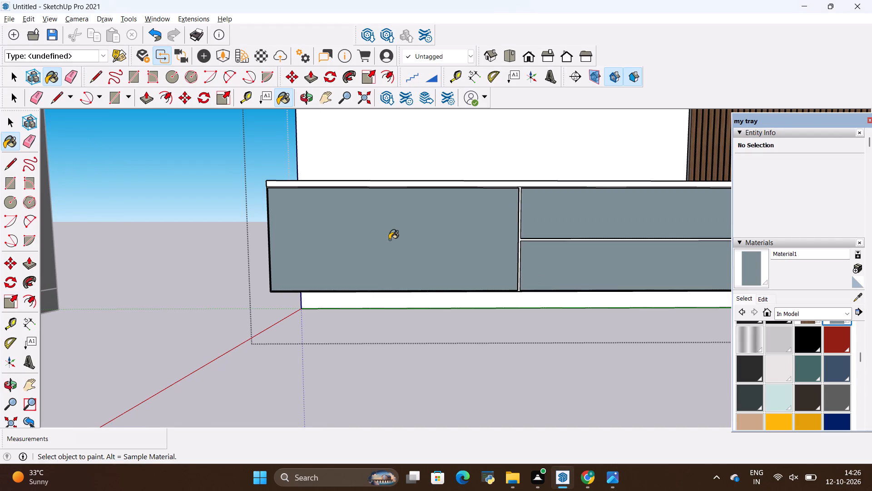
pyautogui.scroll(-5, 386, 238)
pyautogui.hotkey('alt', 'Tab')
pyautogui.hotkey('alt', 'Tab')
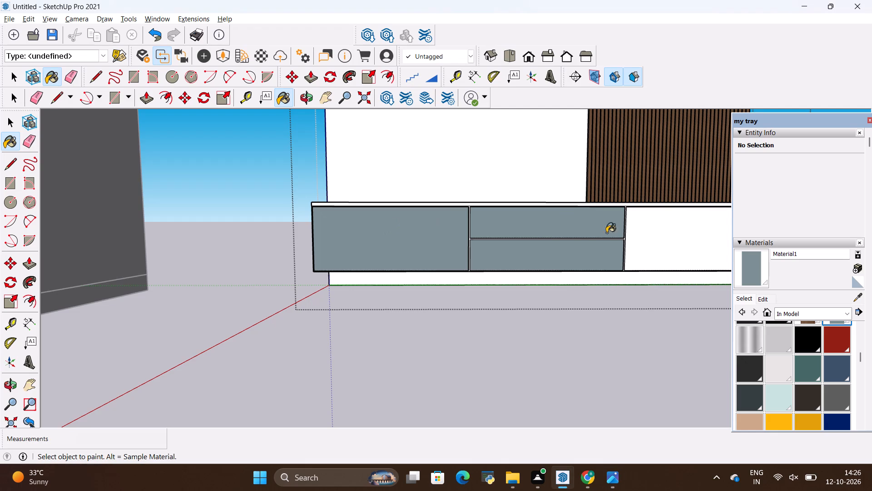
pyautogui.click(641, 237)
# Paint the cabinet's right and left end faces with the same blue-grey material.
pyautogui.scroll(-7, 428, 242)
pyautogui.scroll(3, 525, 281)
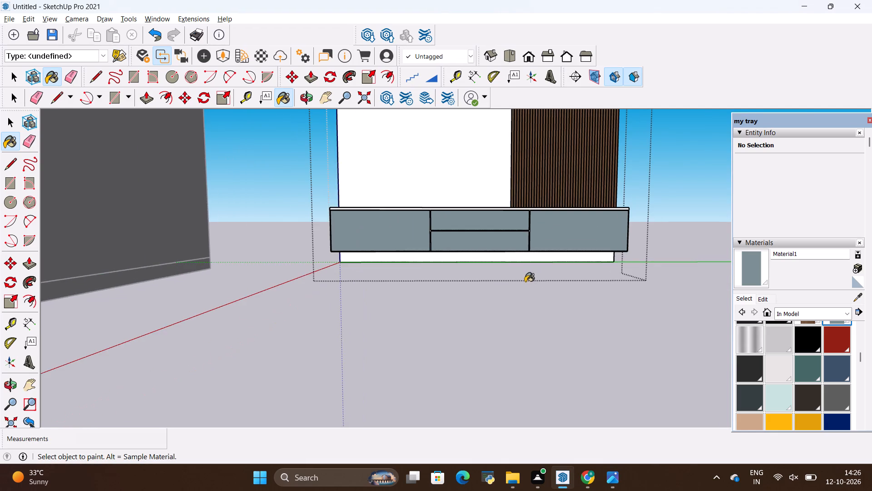
pyautogui.moveTo(524, 297); pyautogui.dragTo(408, 251, button='middle')
pyautogui.hotkey('alt', 'Tab')
pyautogui.hotkey('alt', 'Tab')
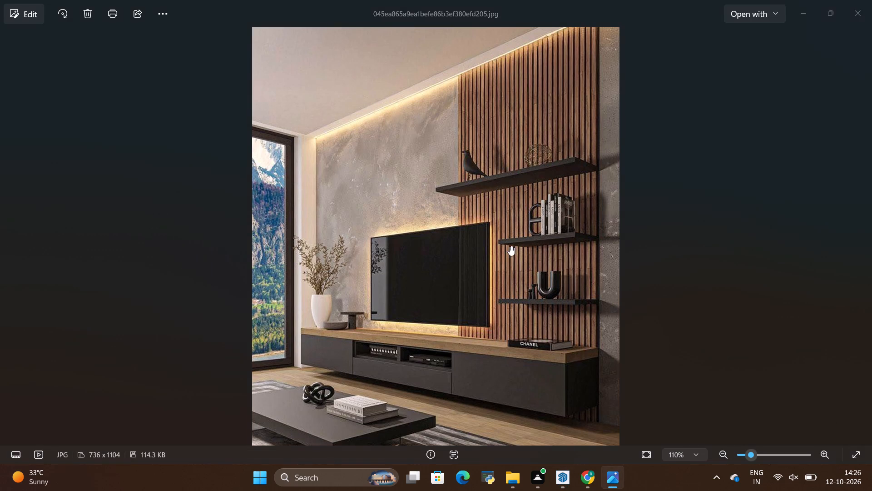
pyautogui.click(594, 203)
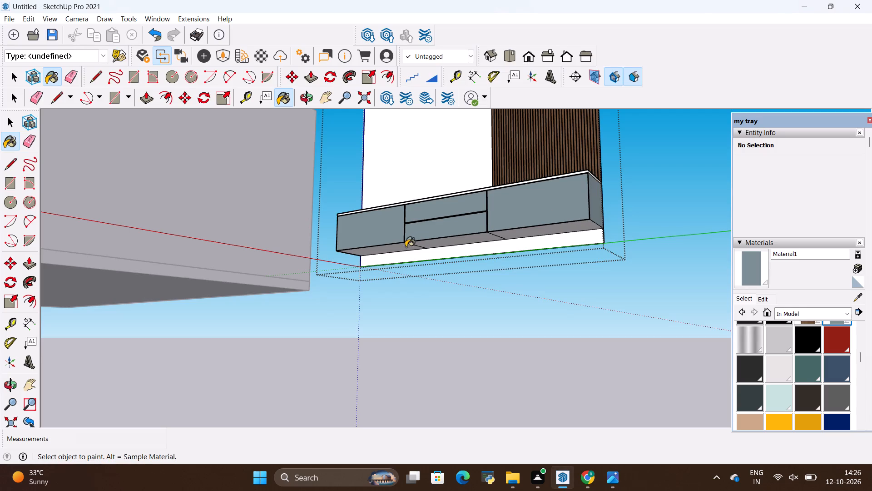
pyautogui.moveTo(343, 251); pyautogui.dragTo(522, 330, button='middle')
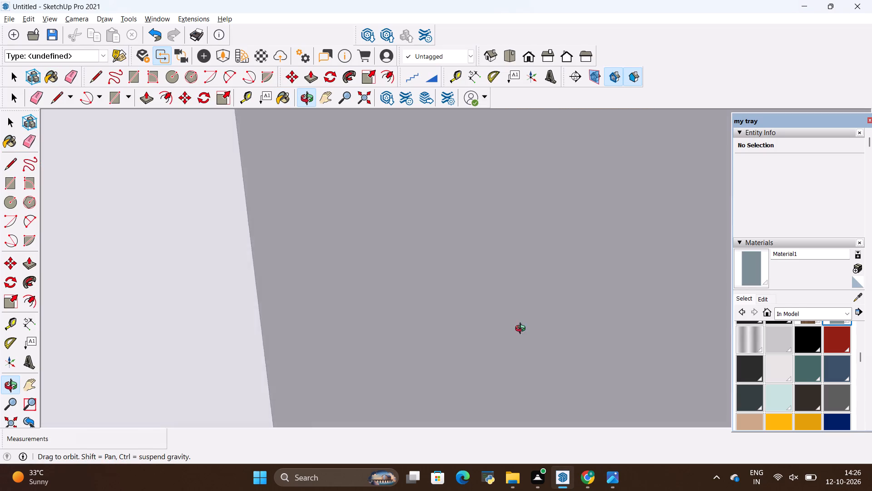
pyautogui.moveTo(522, 330); pyautogui.dragTo(505, 321, button='middle')
pyautogui.scroll(8, 417, 261)
pyautogui.moveTo(431, 296); pyautogui.dragTo(491, 314, button='middle')
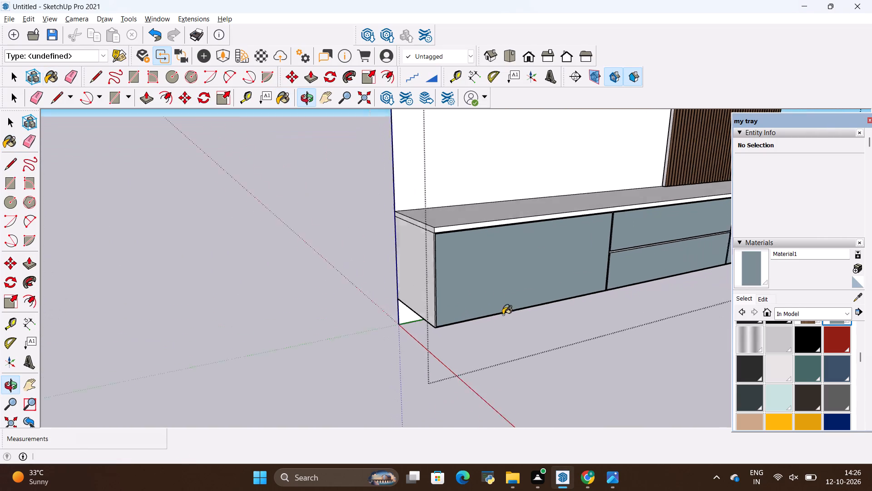
pyautogui.click(416, 280)
# Check the reference photo and paint the three underside faces of the cabinet with the same blue-grey material.
pyautogui.hotkey('alt', 'Tab')
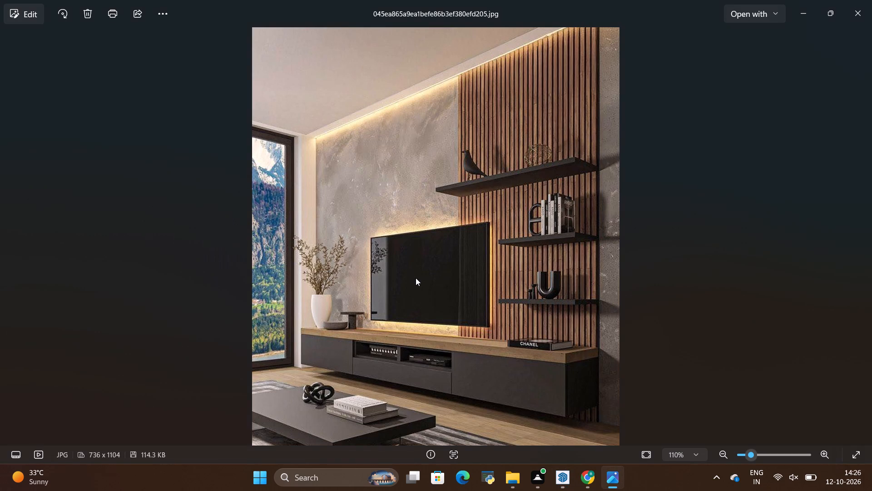
pyautogui.hotkey('alt', 'Tab')
pyautogui.hotkey('alt', 'Tab')
pyautogui.hotkey('alt', 'Tab')
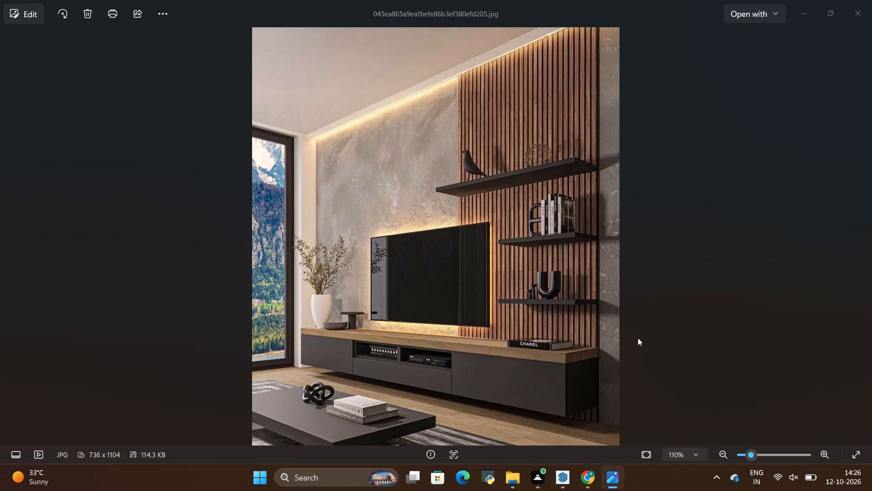
pyautogui.scroll(-2, 576, 301)
pyautogui.moveTo(636, 330); pyautogui.dragTo(552, 173, button='middle')
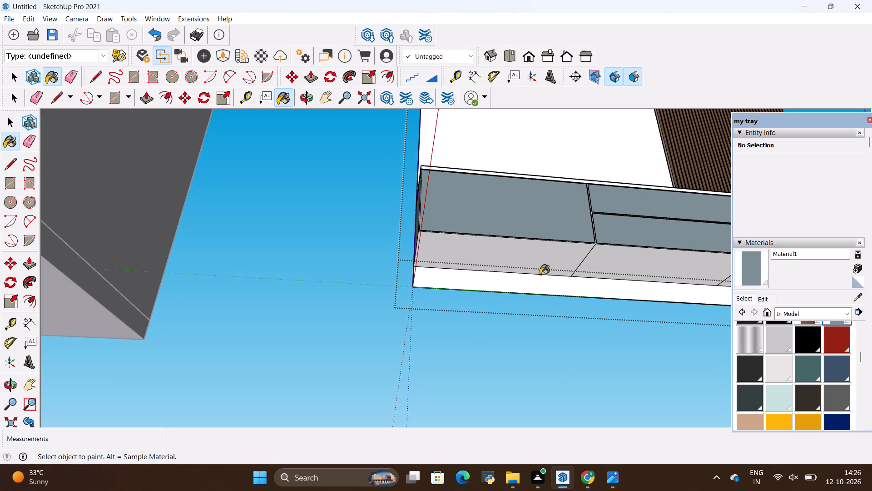
pyautogui.click(538, 262)
pyautogui.click(626, 268)
pyautogui.scroll(-6, 348, 226)
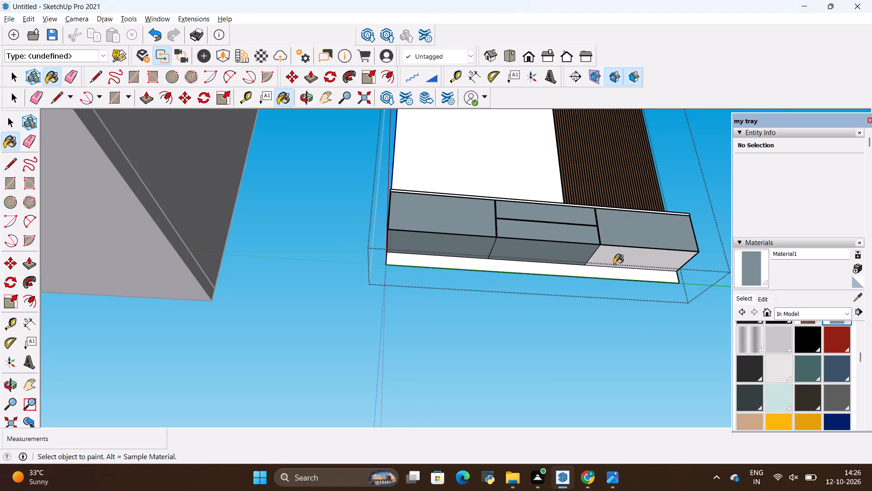
pyautogui.click(614, 260)
pyautogui.press('space')
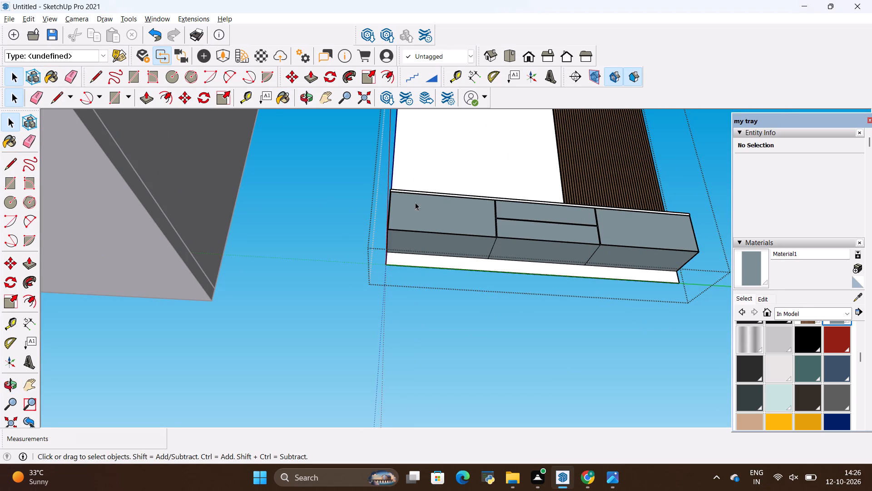
# Create a new material from the brown texture image 3cd20c8524baf53172bd83de409b0e3b in the all materials folder, checking the reference photo, and pick it for painting.
pyautogui.hotkey('alt', 'Tab')
pyautogui.hotkey('alt', 'Tab')
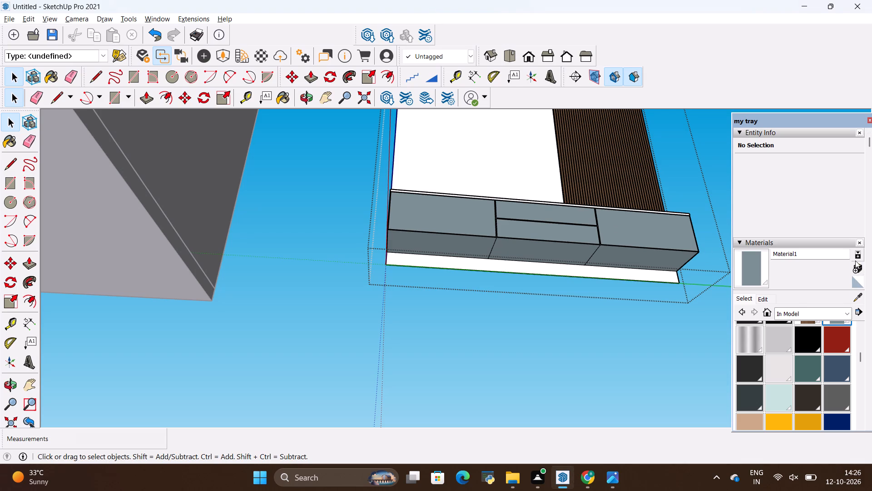
pyautogui.click(856, 267)
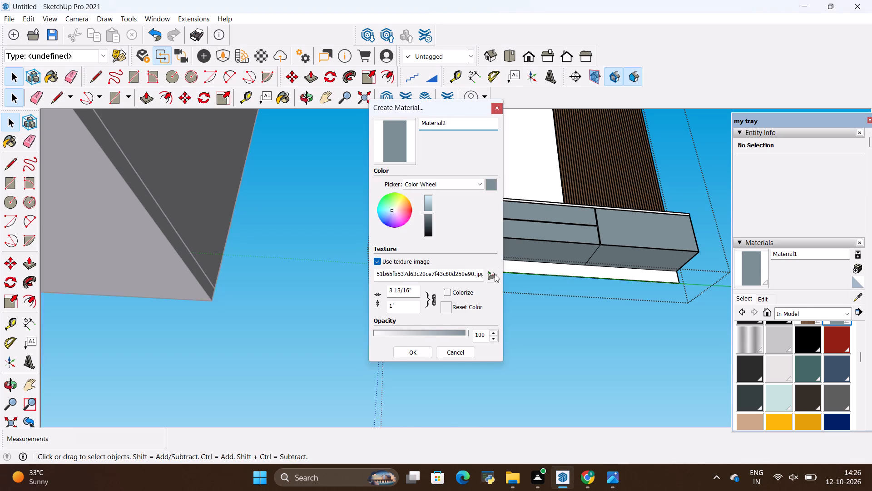
pyautogui.click(495, 275)
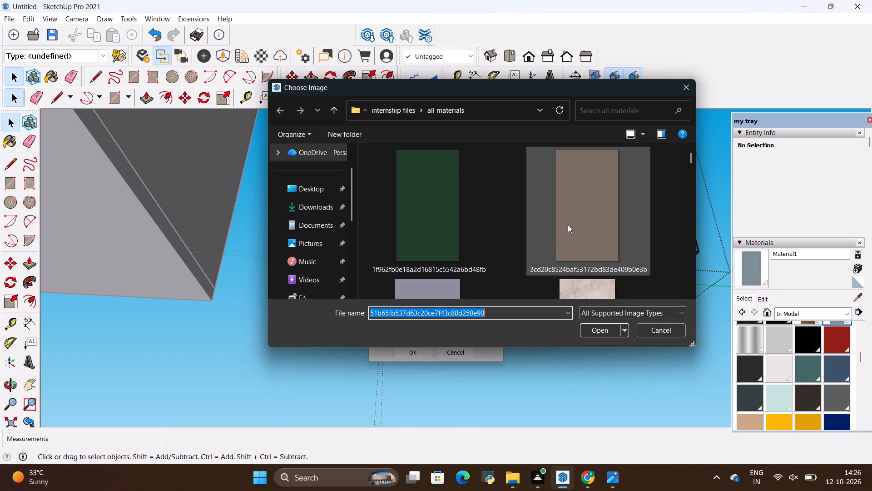
pyautogui.hotkey('alt', 'Tab')
pyautogui.hotkey('alt', 'Tab')
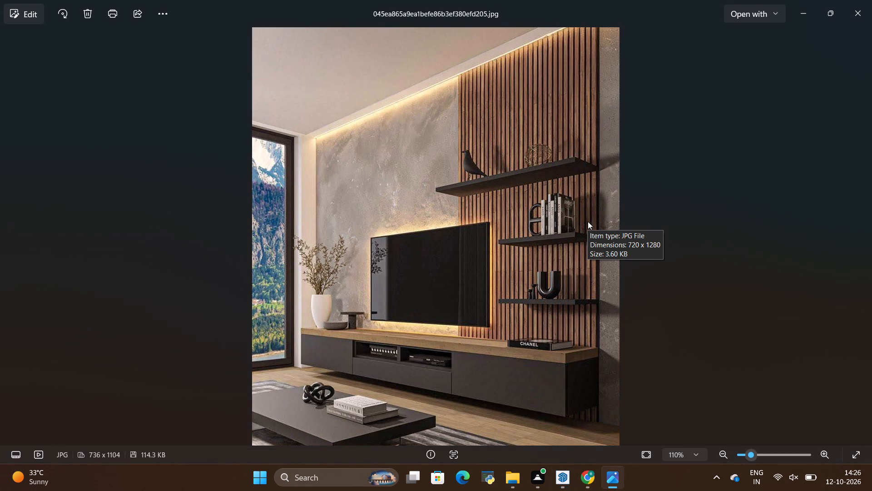
pyautogui.click(586, 221)
pyautogui.scroll(-5, 586, 221)
pyautogui.scroll(1, 586, 221)
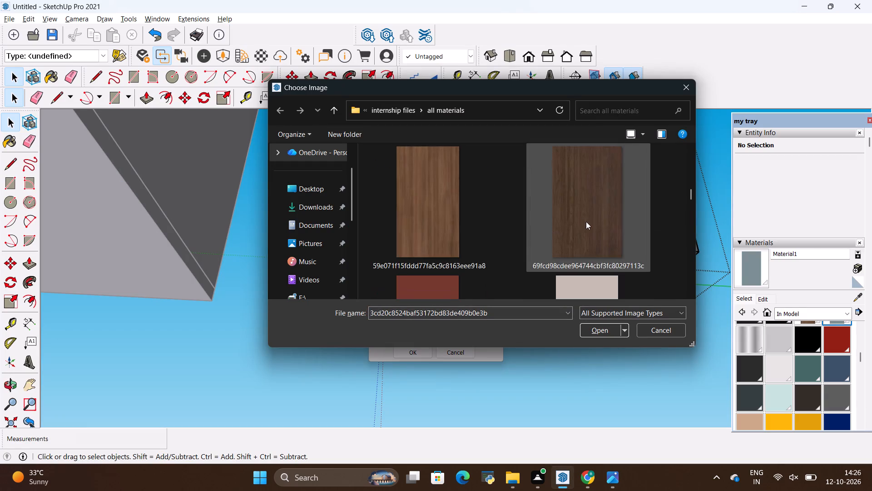
pyautogui.scroll(2, 586, 221)
pyautogui.scroll(-2, 586, 221)
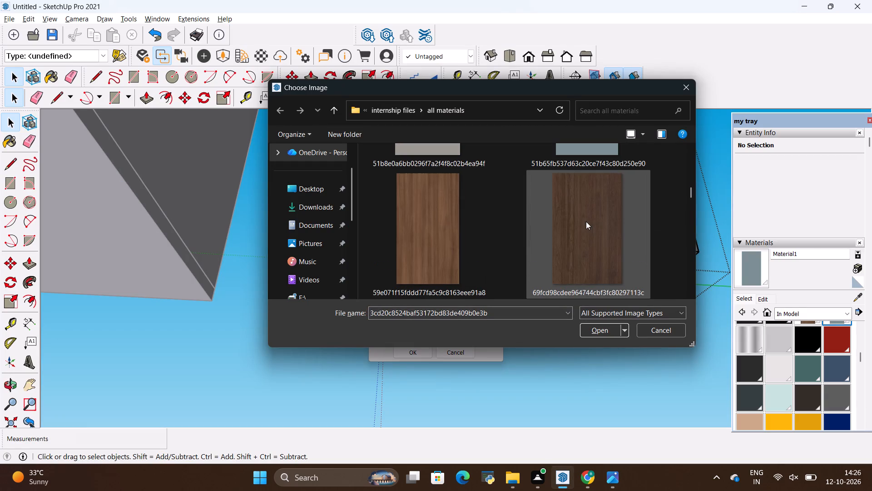
pyautogui.scroll(5, 586, 221)
pyautogui.click(586, 221)
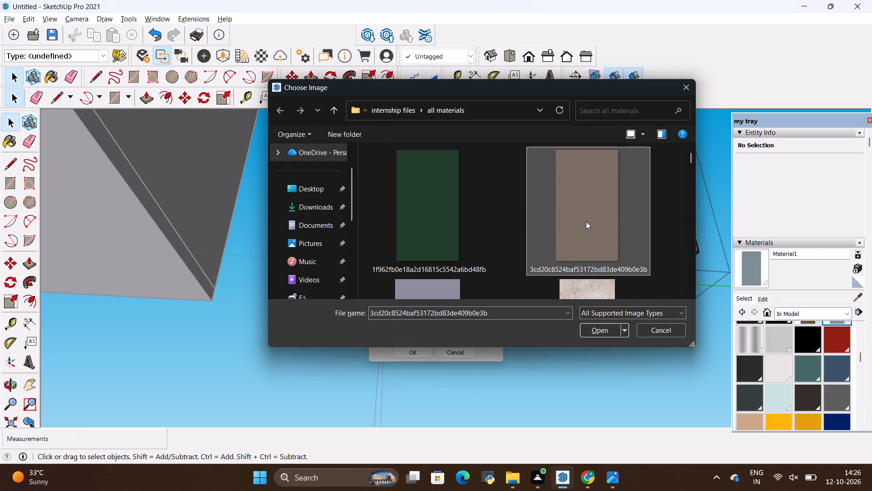
pyautogui.scroll(-4, 598, 244)
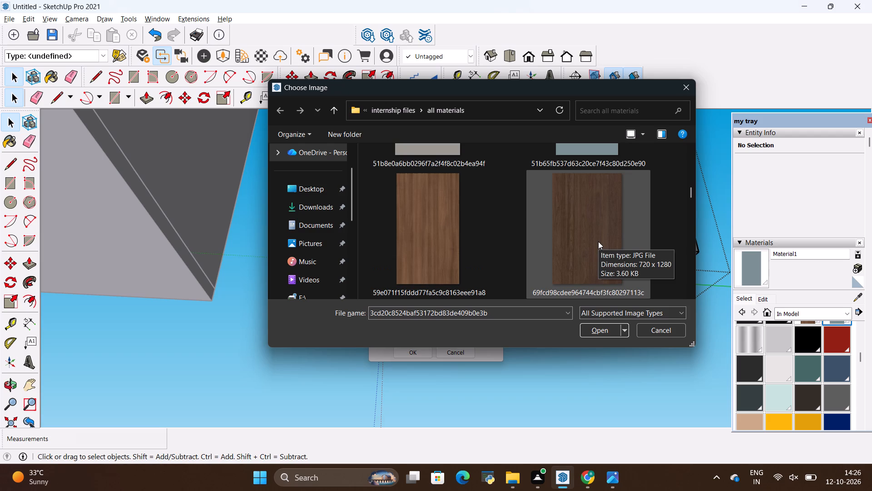
pyautogui.click(590, 335)
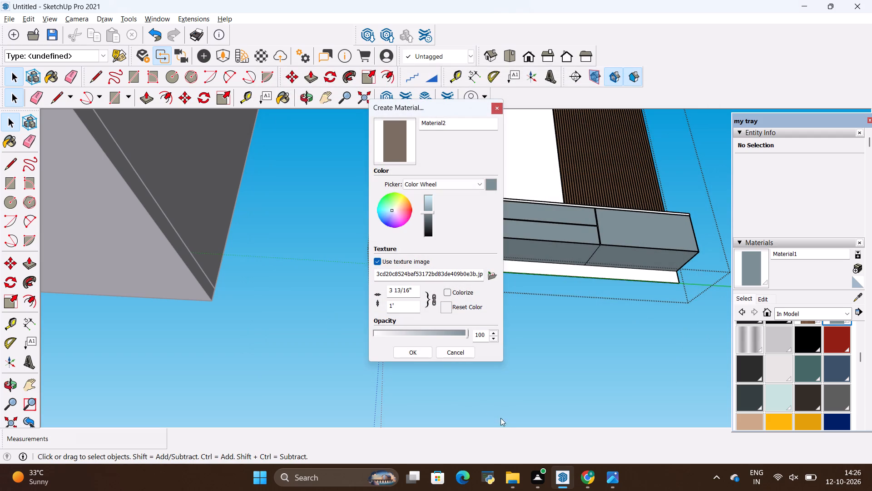
pyautogui.click(406, 348)
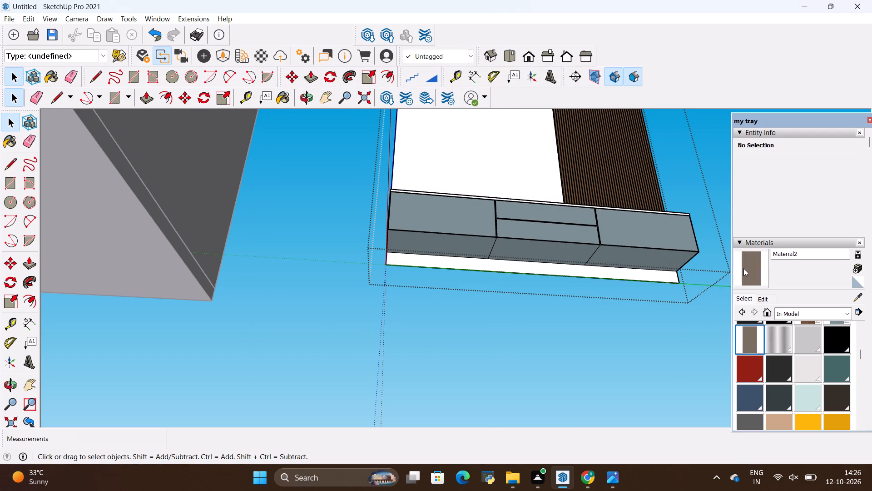
pyautogui.click(744, 268)
# Paint the top face and the long front edge of the cabinet's top slab with the new brown material.
pyautogui.scroll(6, 537, 231)
pyautogui.moveTo(552, 211); pyautogui.dragTo(604, 349, button='middle')
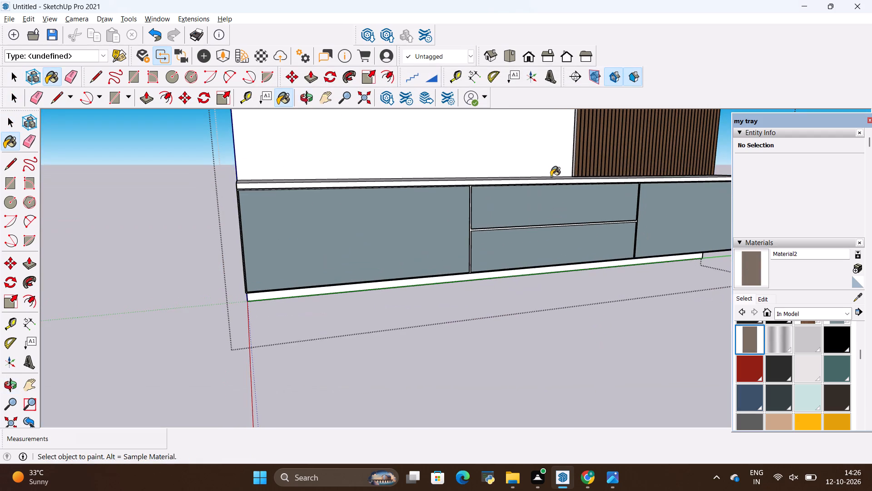
pyautogui.moveTo(551, 176); pyautogui.dragTo(561, 261, button='middle')
pyautogui.click(535, 180)
pyautogui.scroll(6, 490, 212)
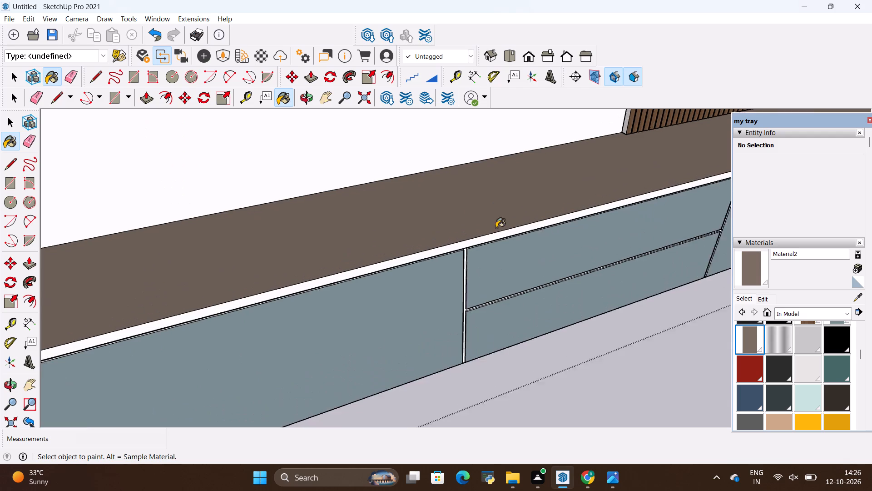
pyautogui.scroll(9, 496, 228)
pyautogui.click(515, 249)
# Paint the top slab's left and right end edges and its unpainted right-end strip with the same brown material, then exit the group.
pyautogui.scroll(-16, 513, 221)
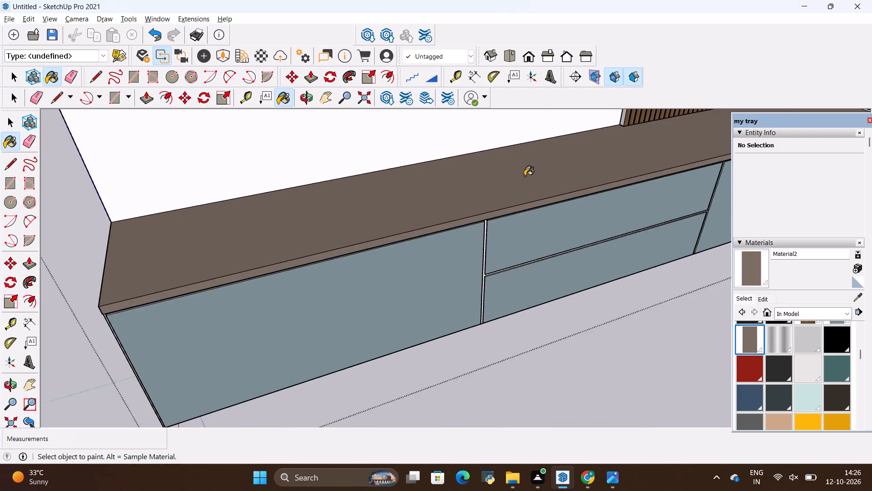
pyautogui.scroll(-3, 525, 176)
pyautogui.moveTo(240, 249); pyautogui.dragTo(320, 257, button='middle')
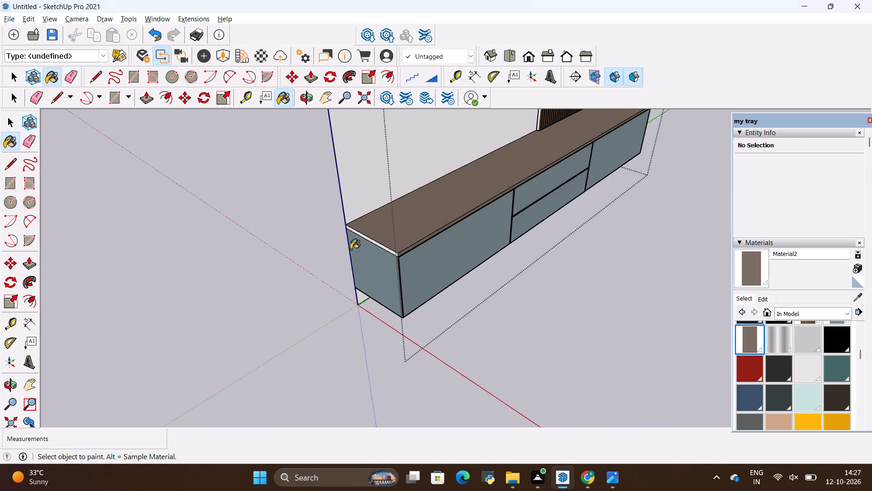
pyautogui.scroll(17, 399, 246)
pyautogui.click(383, 269)
pyautogui.scroll(-5, 321, 268)
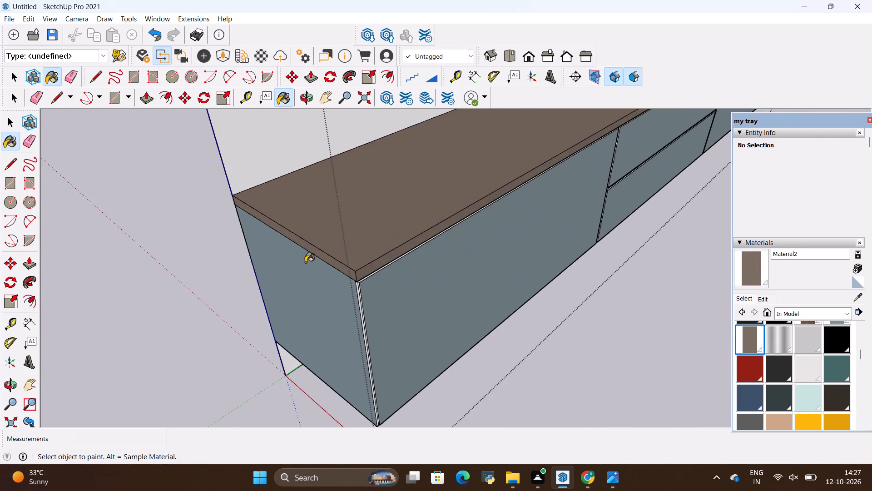
pyautogui.scroll(-20, 305, 262)
pyautogui.scroll(-3, 305, 262)
pyautogui.moveTo(530, 227); pyautogui.dragTo(217, 208, button='middle')
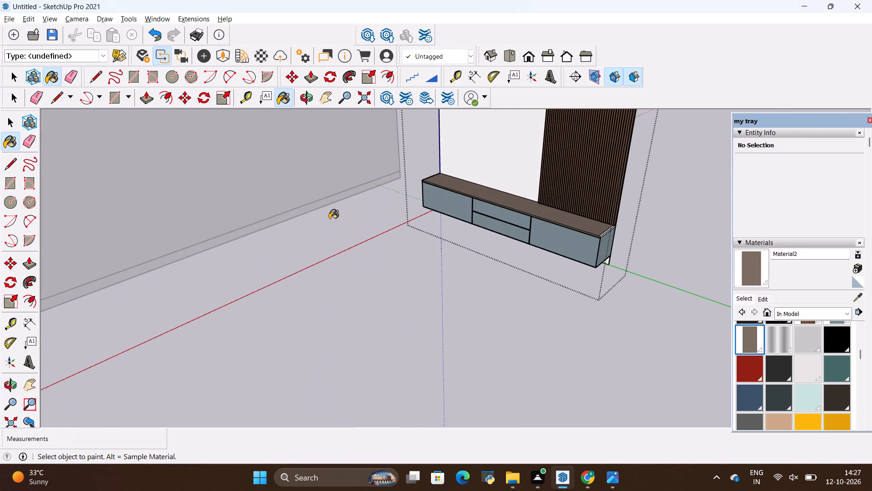
pyautogui.scroll(20, 676, 279)
pyautogui.scroll(5, 676, 279)
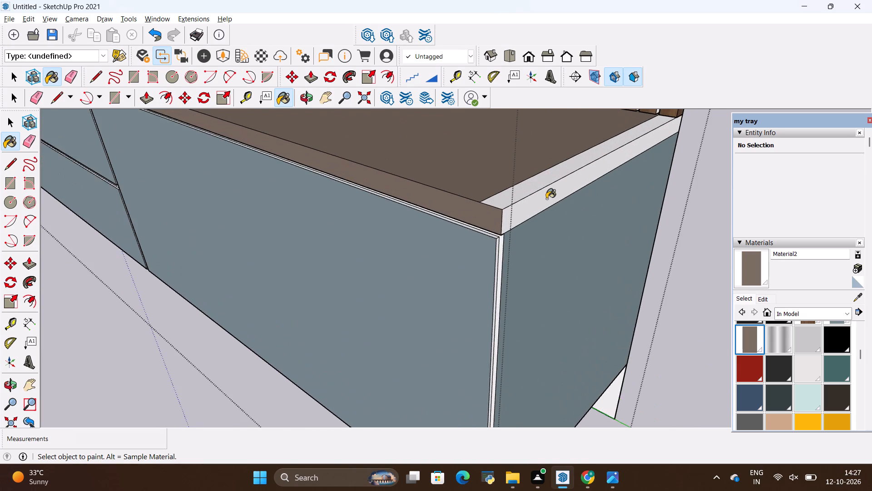
pyautogui.scroll(11, 546, 199)
pyautogui.click(527, 210)
pyautogui.click(485, 181)
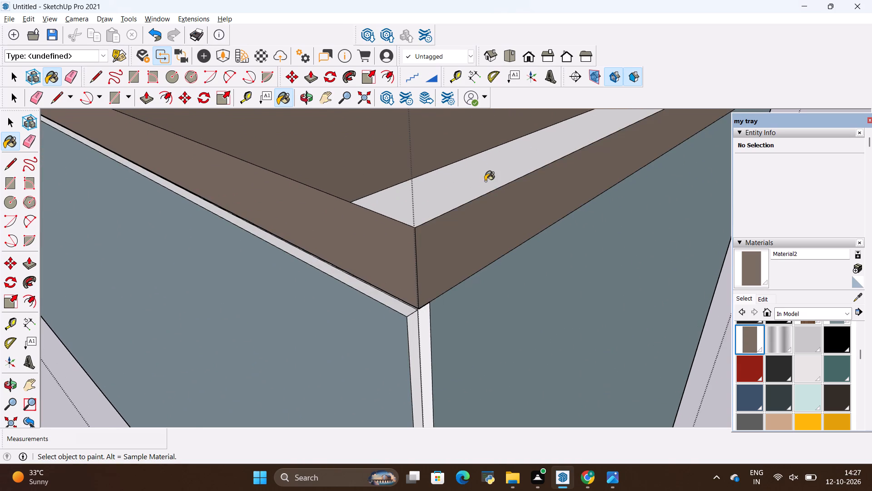
pyautogui.scroll(-11, 508, 227)
pyautogui.press('space')
pyautogui.moveTo(732, 271); pyautogui.dragTo(717, 276)
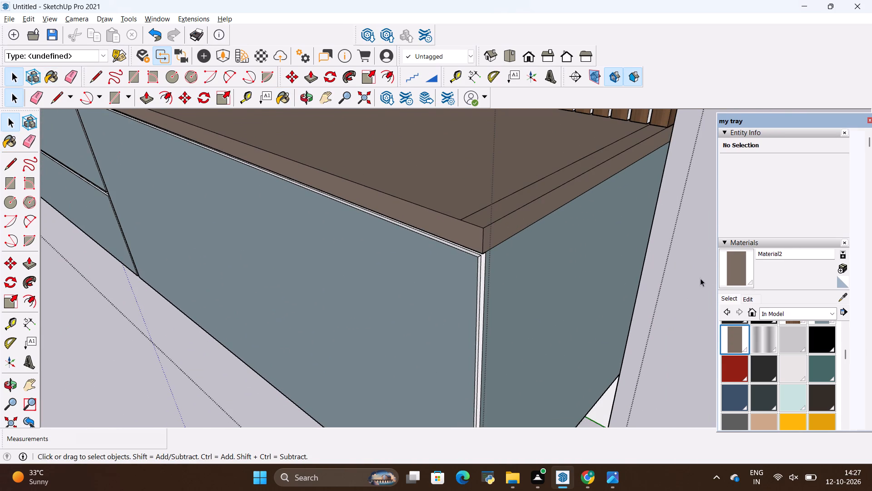
pyautogui.click(694, 281)
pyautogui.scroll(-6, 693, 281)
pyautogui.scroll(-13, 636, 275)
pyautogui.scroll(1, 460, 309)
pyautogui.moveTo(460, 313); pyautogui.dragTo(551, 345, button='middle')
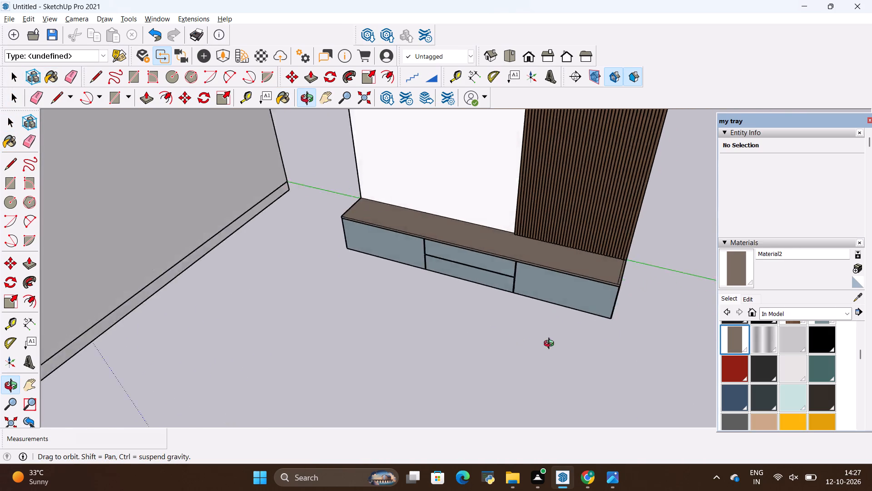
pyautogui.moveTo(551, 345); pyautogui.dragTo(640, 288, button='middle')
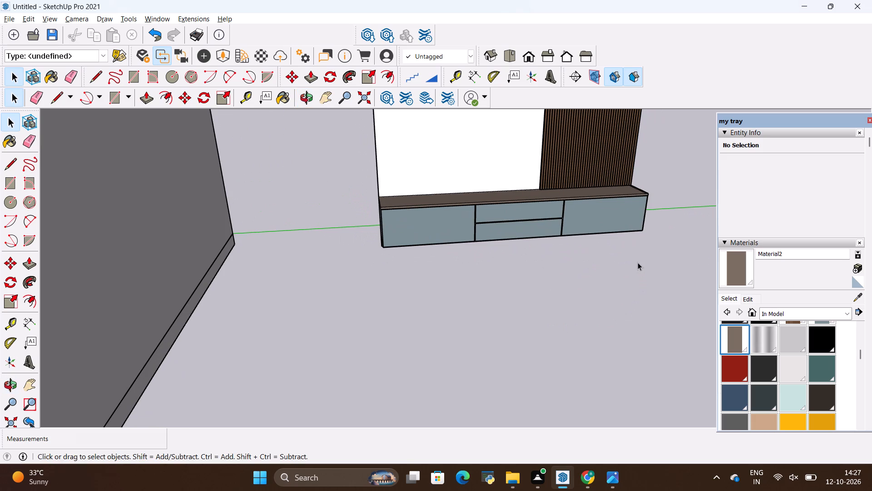
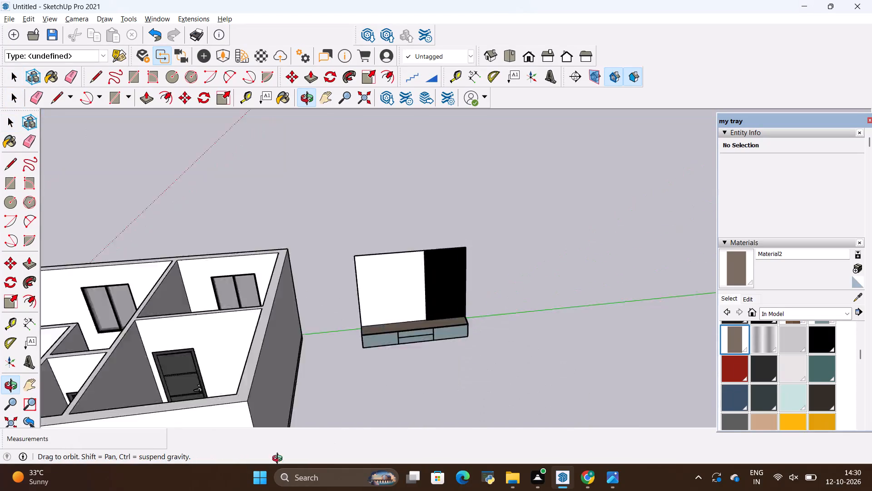
# Examine the TV unit and its cabinet from several angles and compare them with the reference photo.
pyautogui.scroll(5, 366, 342)
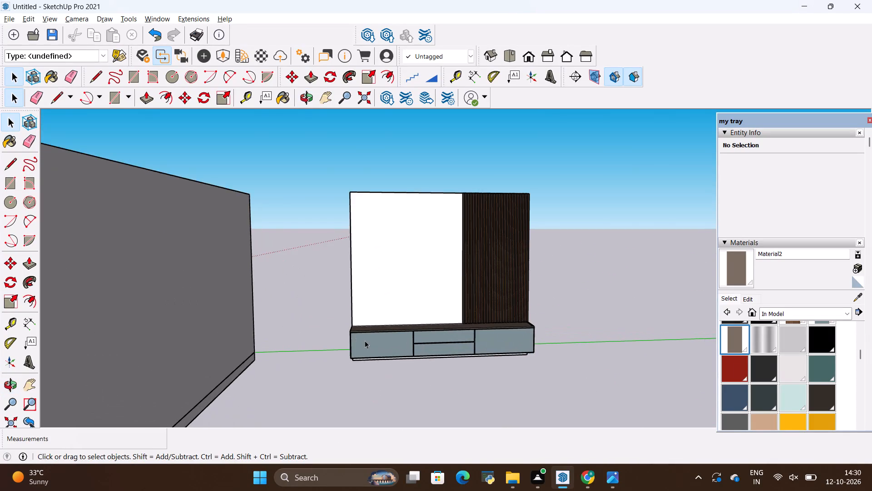
pyautogui.scroll(5, 365, 341)
pyautogui.scroll(-3, 321, 282)
pyautogui.moveTo(326, 259); pyautogui.dragTo(616, 338, button='middle')
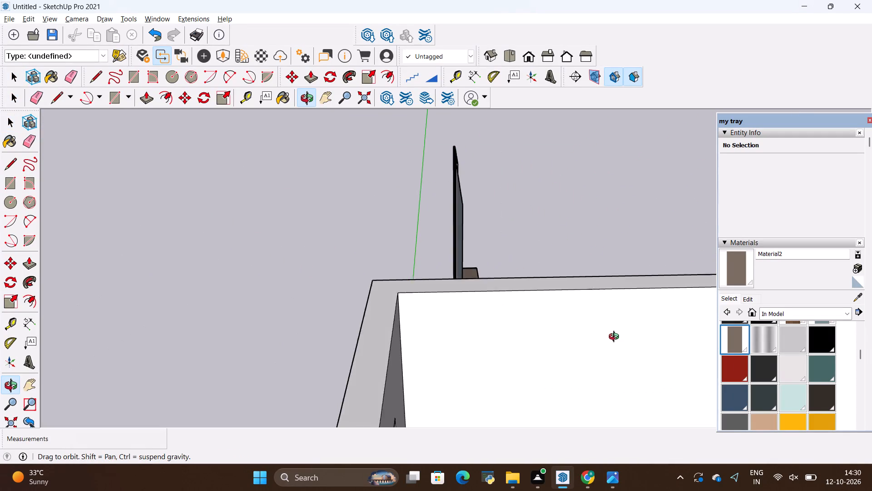
pyautogui.moveTo(616, 338); pyautogui.dragTo(244, 343, button='middle')
pyautogui.scroll(3, 350, 196)
pyautogui.scroll(-5, 347, 174)
pyautogui.press('v')
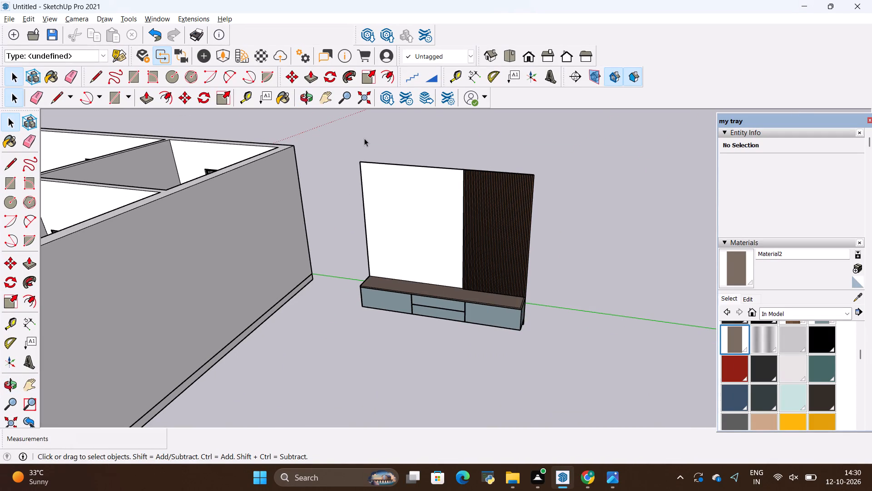
pyautogui.click(364, 138)
pyautogui.scroll(12, 495, 221)
pyautogui.scroll(-6, 540, 218)
pyautogui.hotkey('alt', 'Tab')
pyautogui.hotkey('alt', 'Tab')
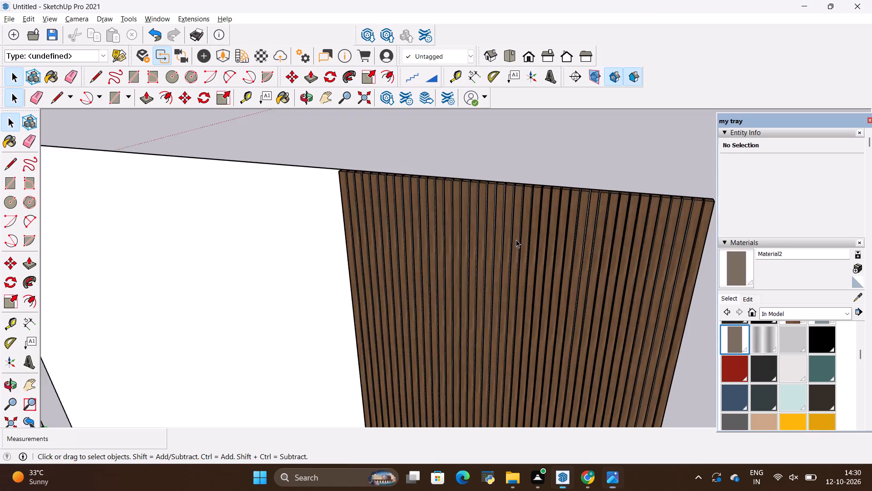
pyautogui.scroll(-18, 504, 229)
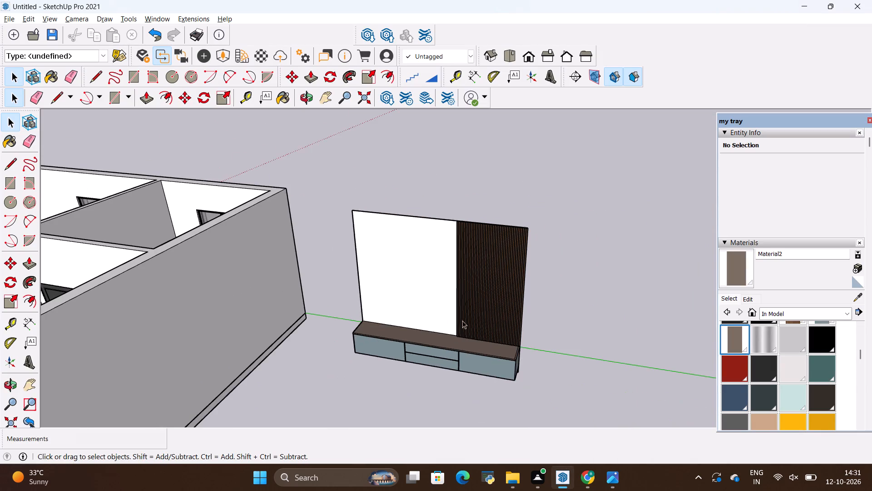
pyautogui.moveTo(462, 358); pyautogui.dragTo(562, 290, button='middle')
pyautogui.scroll(3, 488, 353)
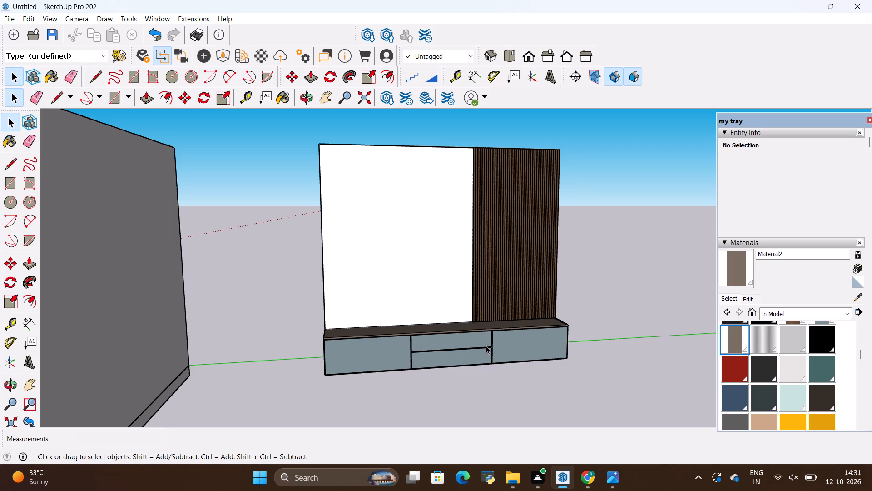
pyautogui.scroll(3, 497, 397)
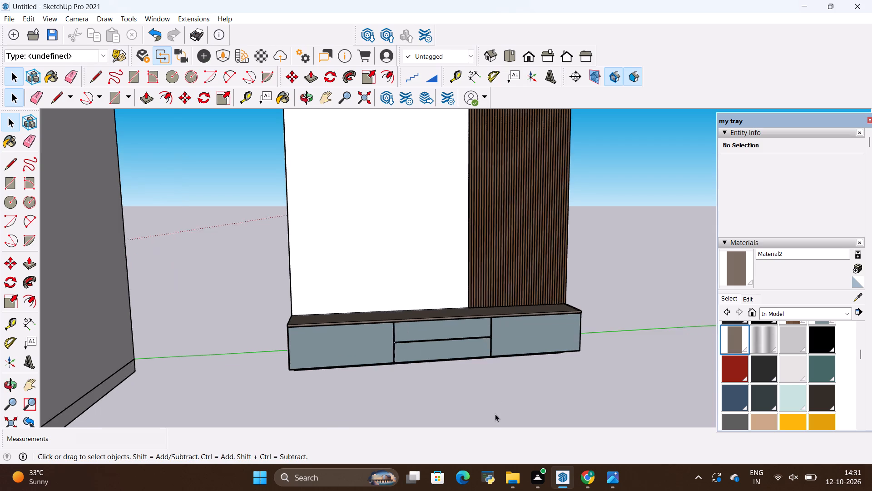
pyautogui.hotkey('alt', 'Tab')
pyautogui.hotkey('alt', 'Tab')
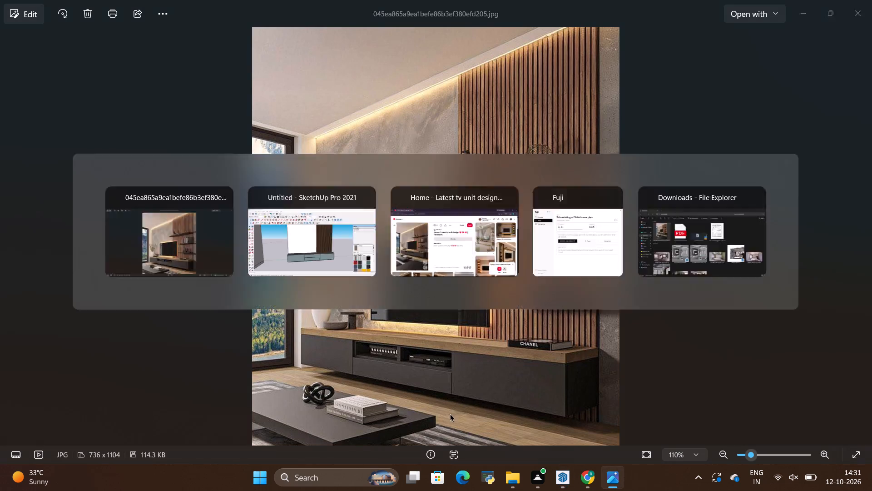
pyautogui.hotkey('alt', 'Tab')
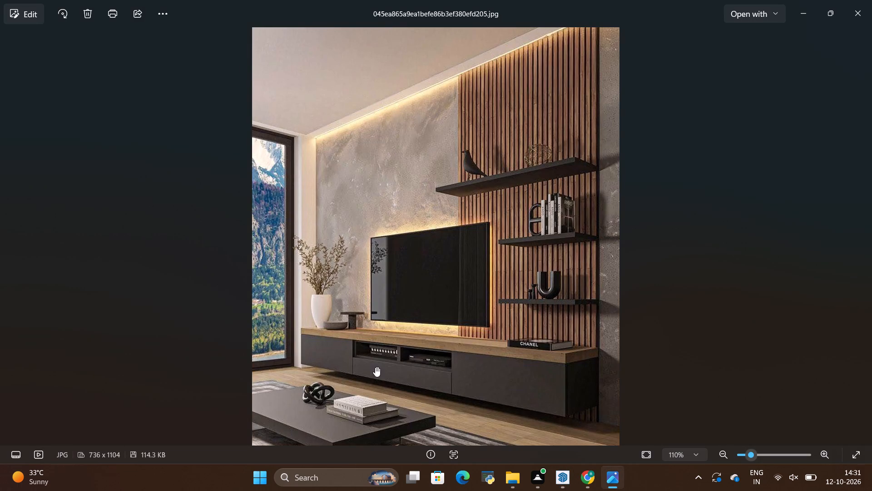
pyautogui.scroll(8, 375, 367)
pyautogui.hotkey('alt', 'Tab')
# Open the cabinet group and offset the outline of the upper middle drawer front inward by 1".
pyautogui.scroll(4, 432, 306)
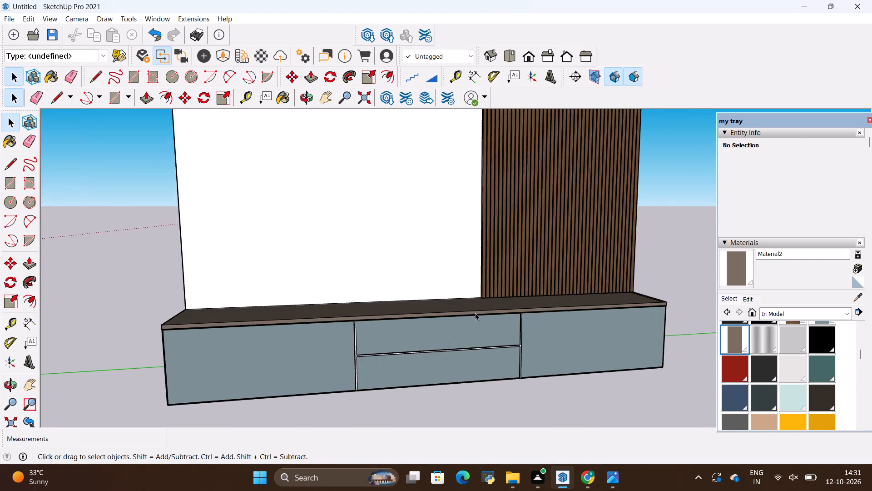
pyautogui.scroll(4, 475, 313)
pyautogui.scroll(9, 461, 363)
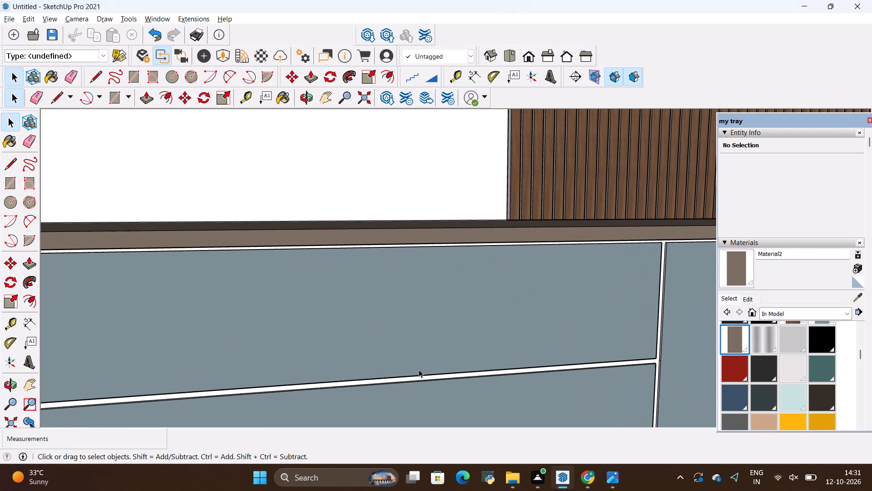
pyautogui.doubleClick(362, 247)
pyautogui.doubleClick(362, 268)
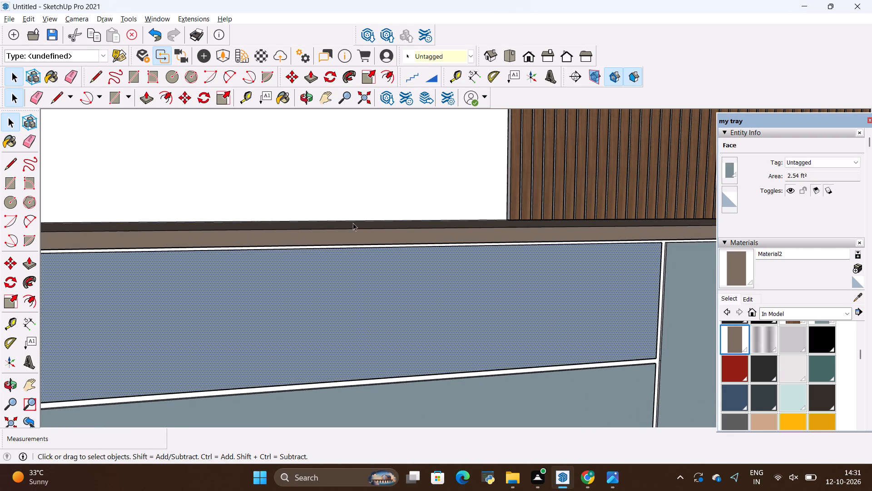
pyautogui.click(382, 74)
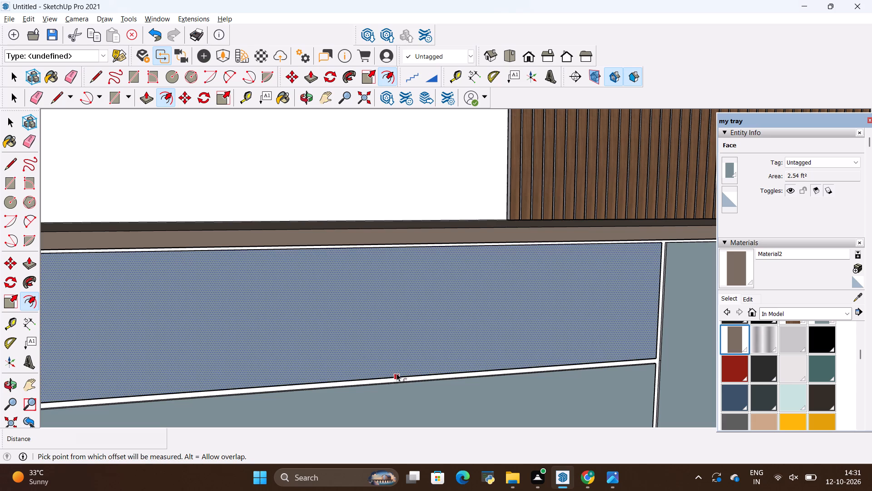
pyautogui.click(396, 373)
pyautogui.press('BackSpace')
pyautogui.write('1"')
pyautogui.press('Return')
pyautogui.press('Escape')
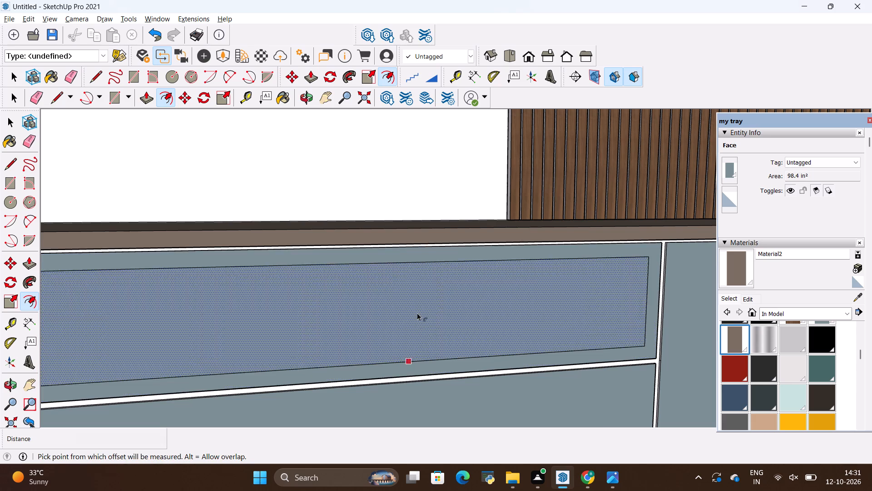
# Draw a vertical line between the midpoints of the inset panel's bottom and top edges, following the open niches in the reference photo.
pyautogui.scroll(-3, 420, 313)
pyautogui.hotkey('alt', 'Tab')
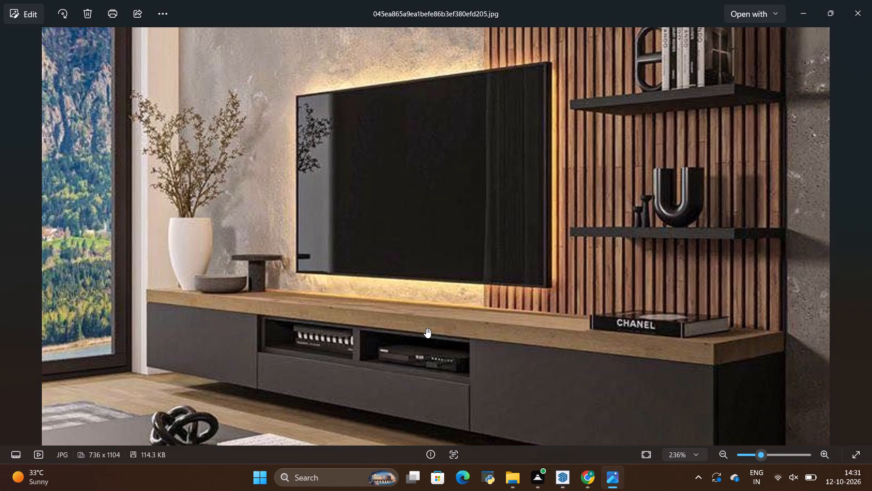
pyautogui.hotkey('alt', 'Tab')
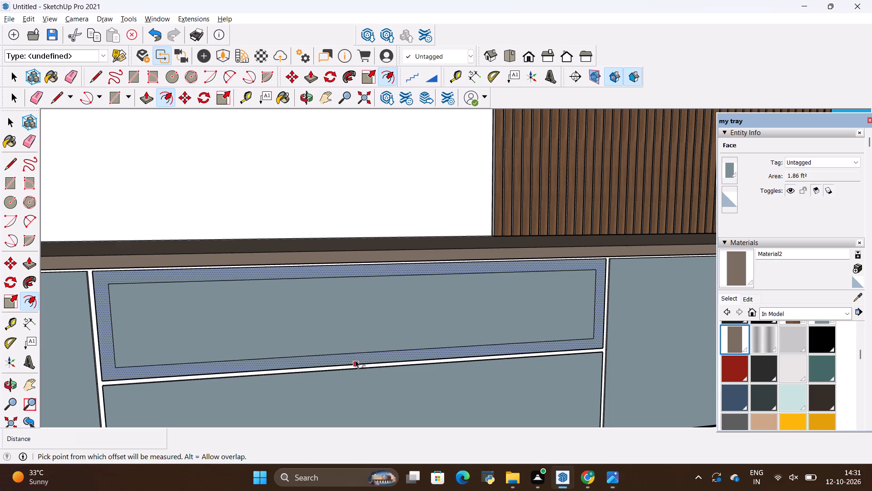
pyautogui.press('l')
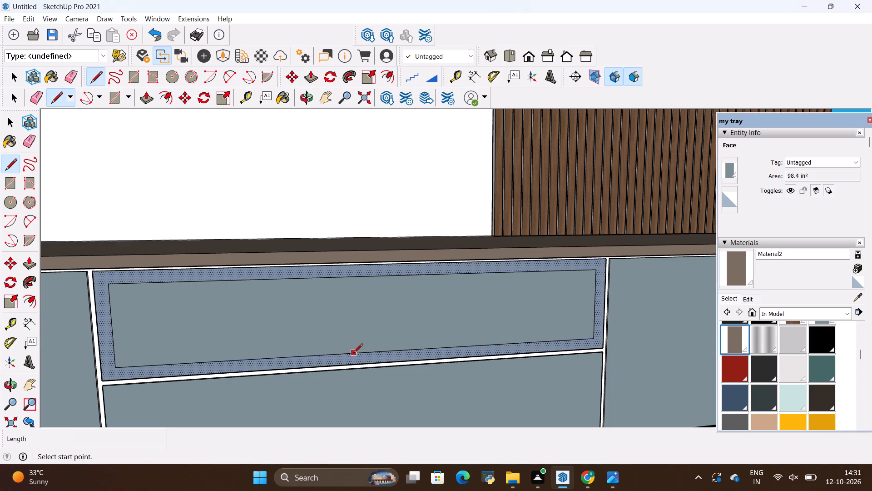
pyautogui.click(354, 354)
pyautogui.press('Escape')
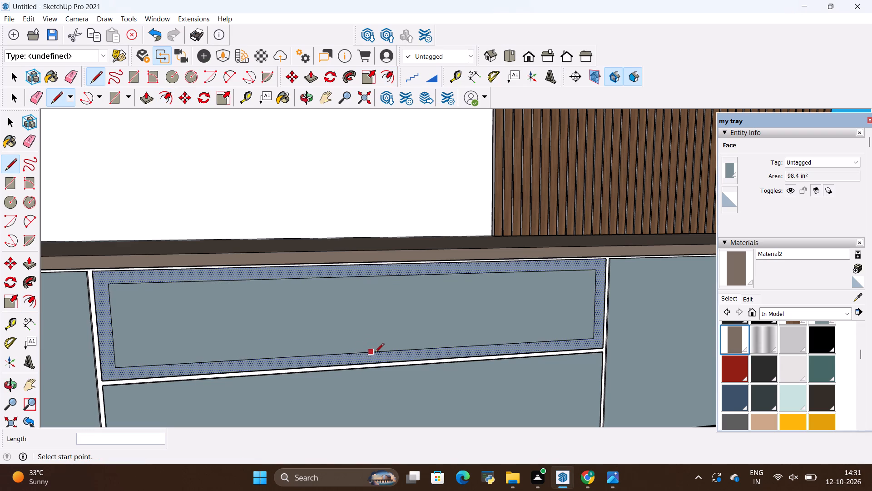
pyautogui.click(376, 353)
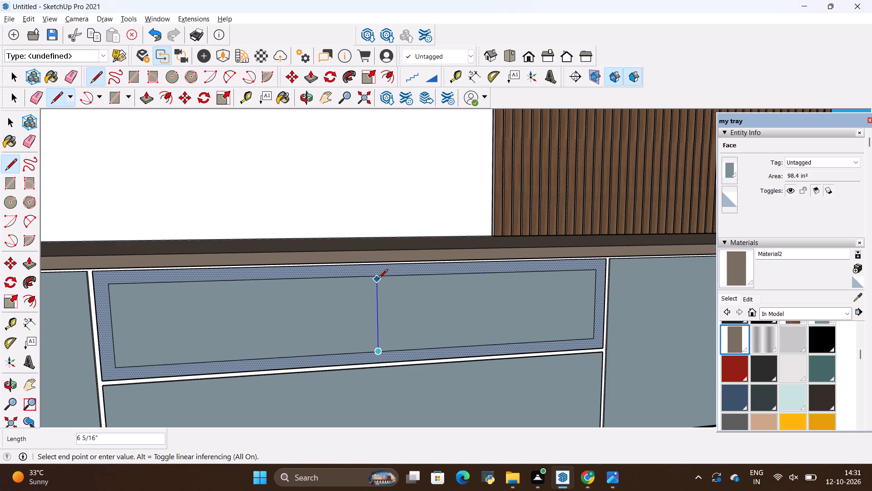
pyautogui.click(378, 277)
pyautogui.press('Escape')
pyautogui.hotkey('alt', 'Tab')
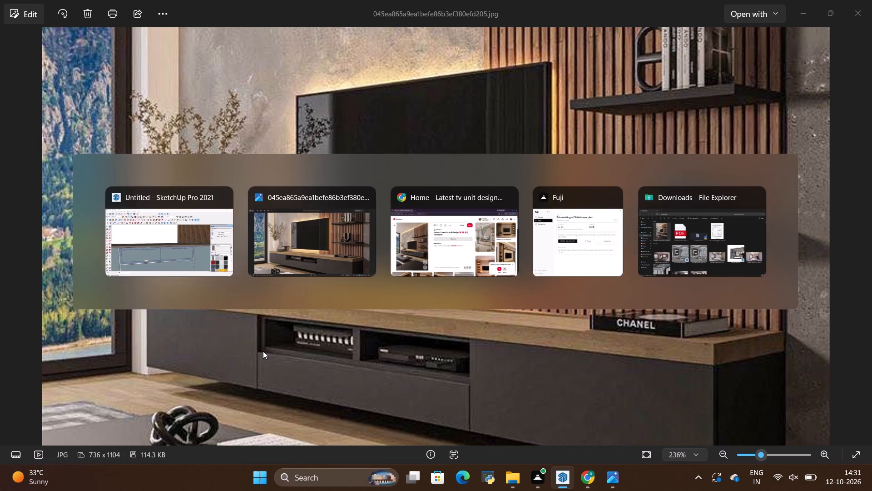
pyautogui.hotkey('alt', 'Tab')
# Copy the inset panel's centre dividing line 0.5" to its left.
pyautogui.scroll(2, 385, 324)
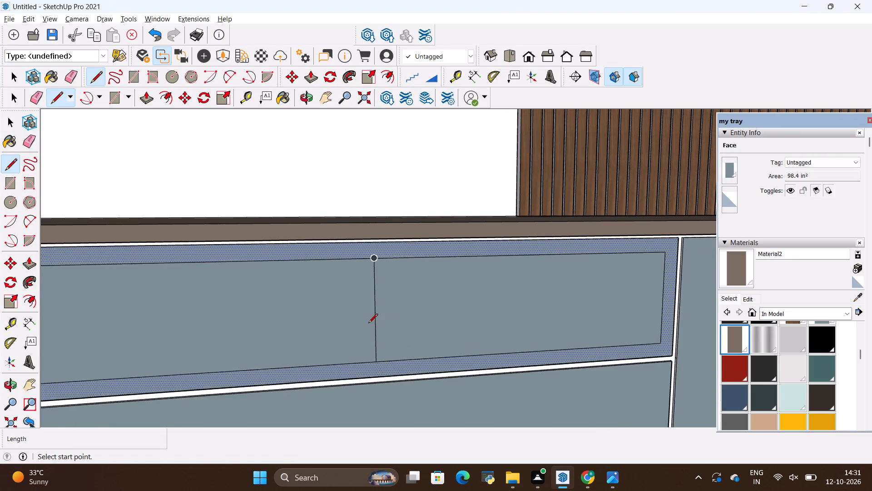
pyautogui.scroll(2, 368, 324)
pyautogui.scroll(-3, 370, 324)
pyautogui.press('space')
pyautogui.scroll(-4, 385, 321)
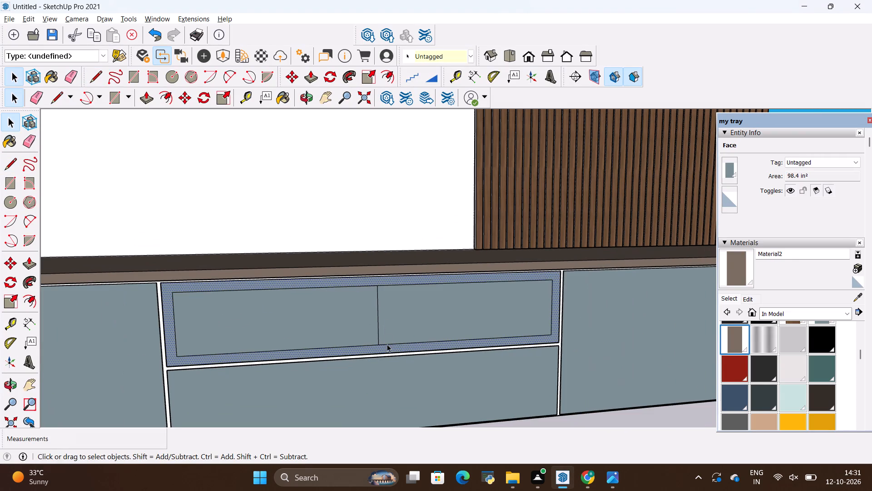
pyautogui.scroll(4, 381, 291)
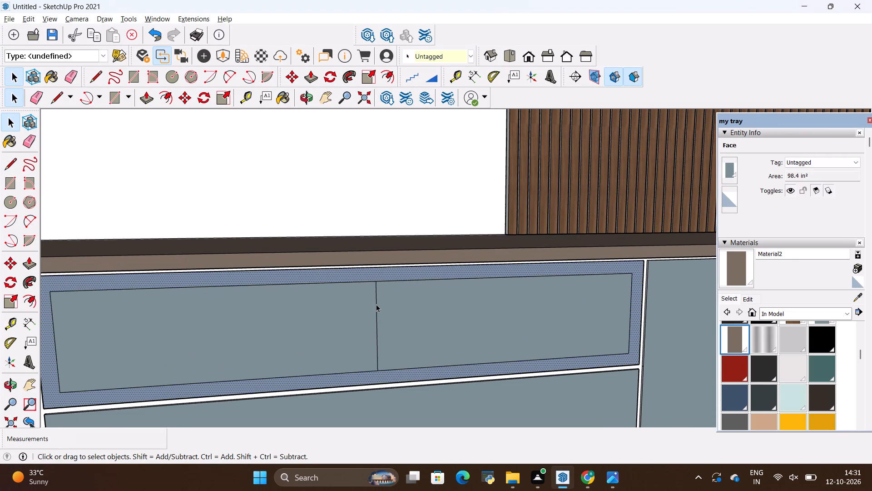
pyautogui.click(376, 304)
pyautogui.press('m')
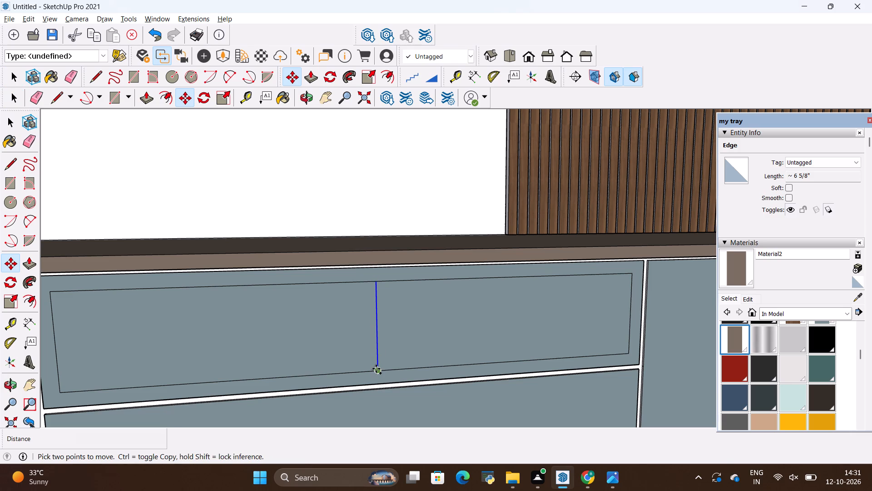
pyautogui.press('space')
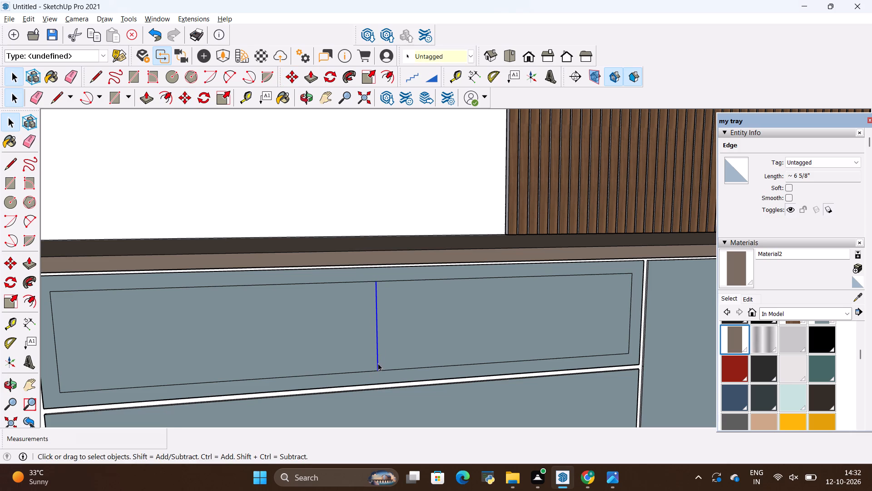
pyautogui.press('m')
pyautogui.click(377, 366)
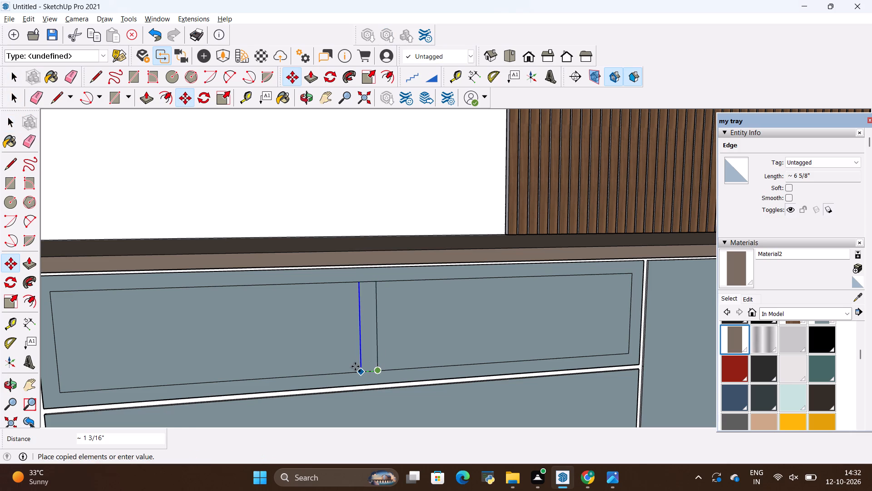
pyautogui.press('BackSpace')
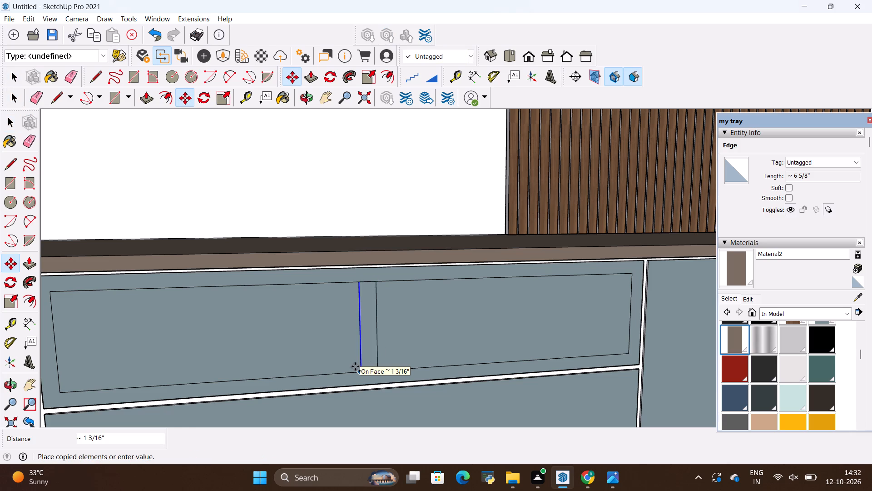
pyautogui.write('.5"')
pyautogui.press('Return')
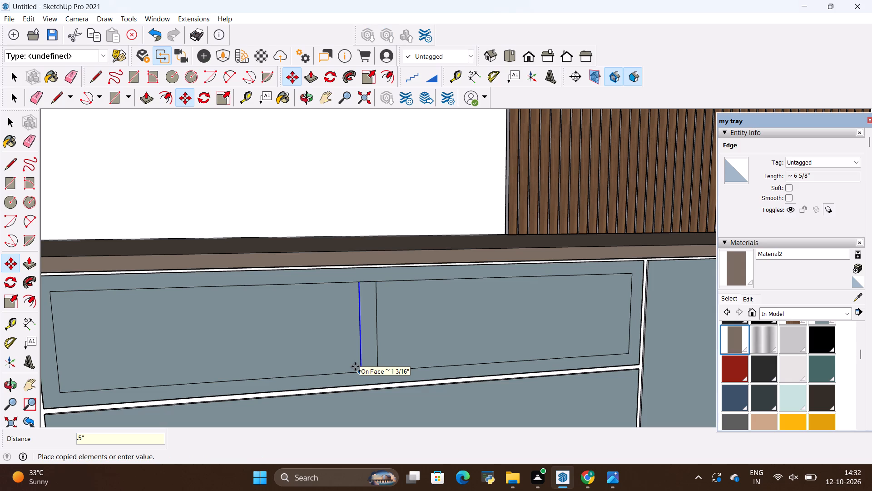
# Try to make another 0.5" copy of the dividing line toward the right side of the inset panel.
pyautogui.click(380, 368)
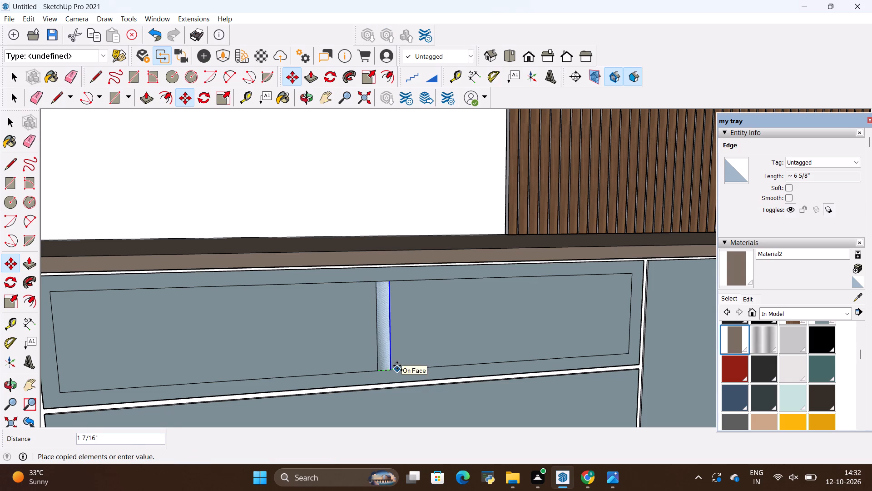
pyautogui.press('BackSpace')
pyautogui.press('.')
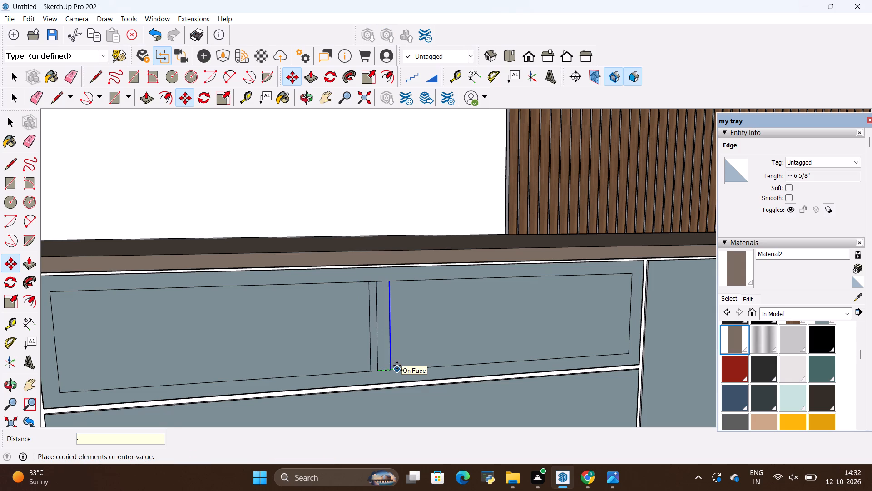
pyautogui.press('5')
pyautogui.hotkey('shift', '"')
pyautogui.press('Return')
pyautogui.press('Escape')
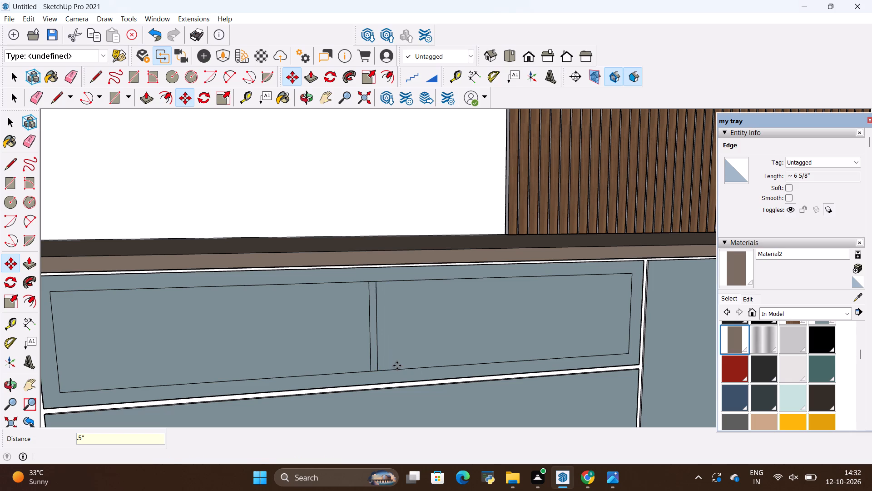
# Copy the inset panel's centre dividing line 0.5" to its right, checking the niche divider in the reference photo.
pyautogui.scroll(2, 354, 275)
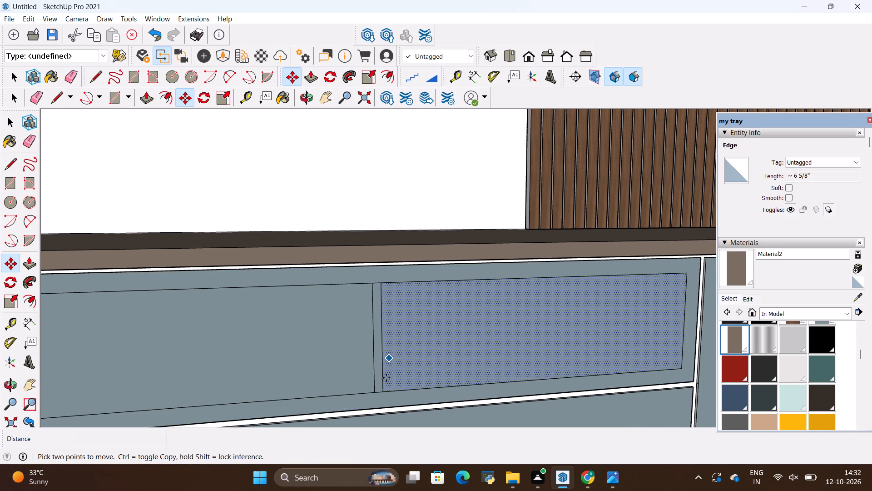
pyautogui.press('space')
pyautogui.click(384, 373)
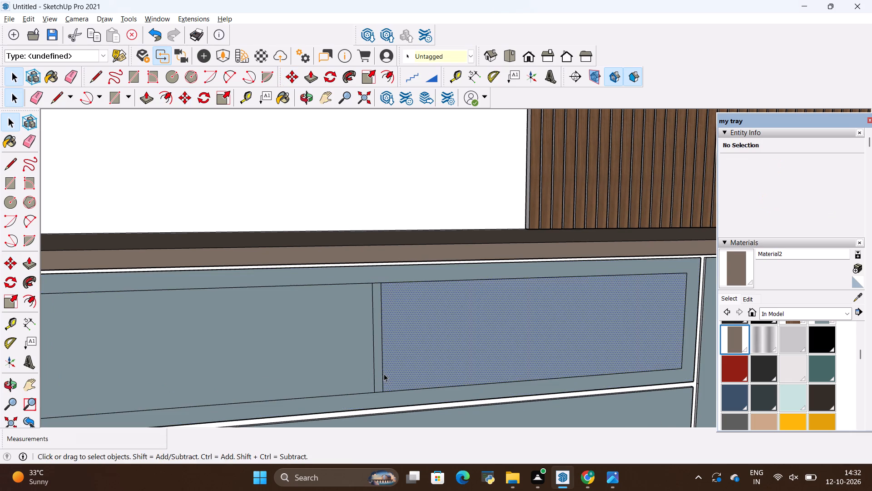
pyautogui.click(383, 375)
pyautogui.scroll(-4, 353, 301)
pyautogui.scroll(-4, 381, 348)
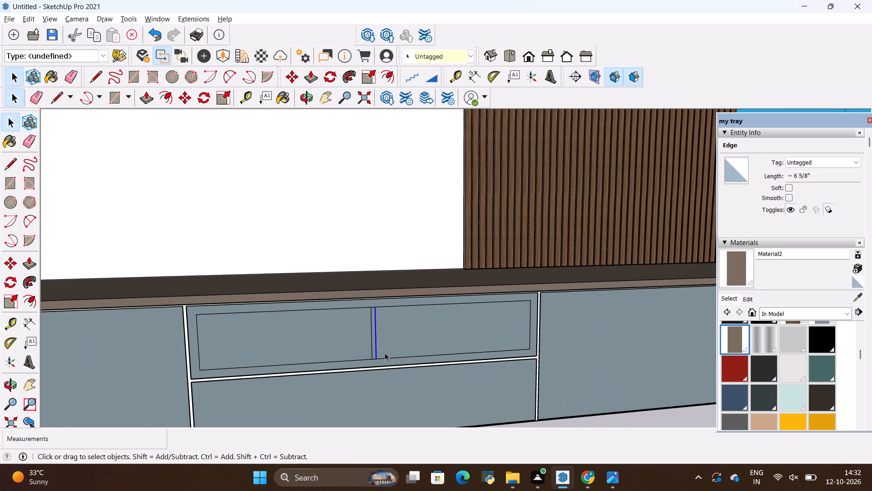
pyautogui.hotkey('alt', 'Tab')
pyautogui.hotkey('alt', '`')
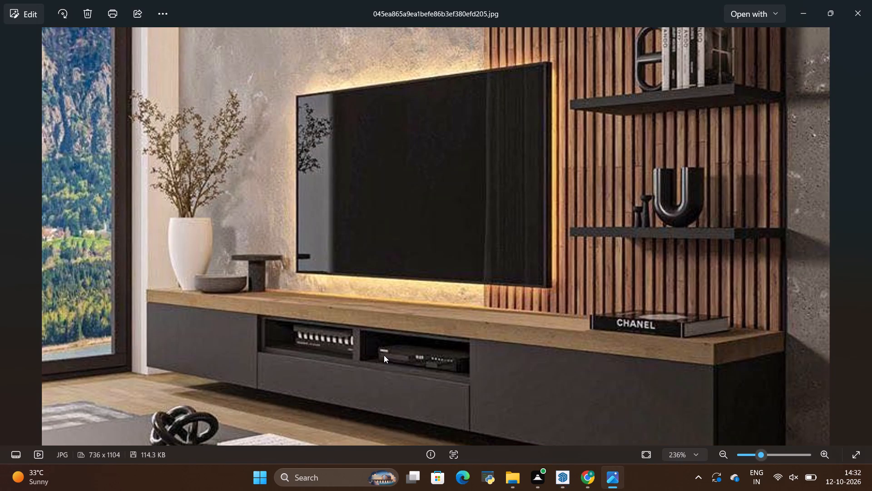
pyautogui.hotkey('alt', 'Tab')
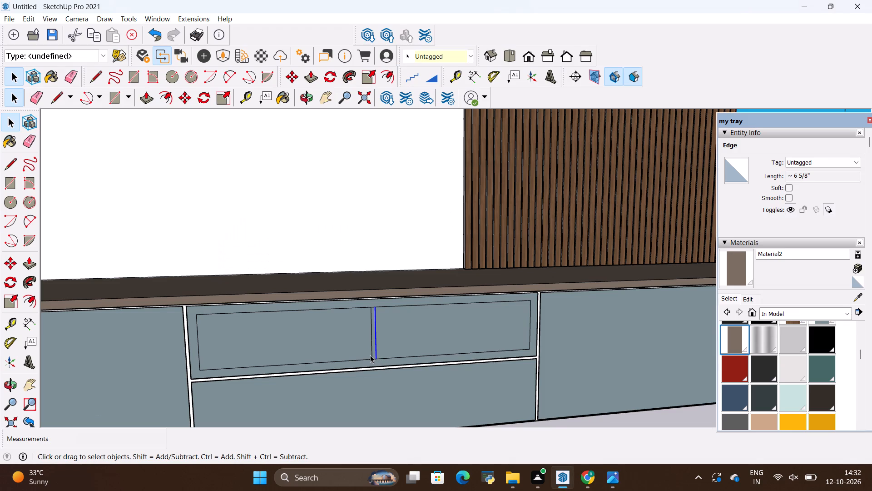
pyautogui.scroll(-9, 350, 321)
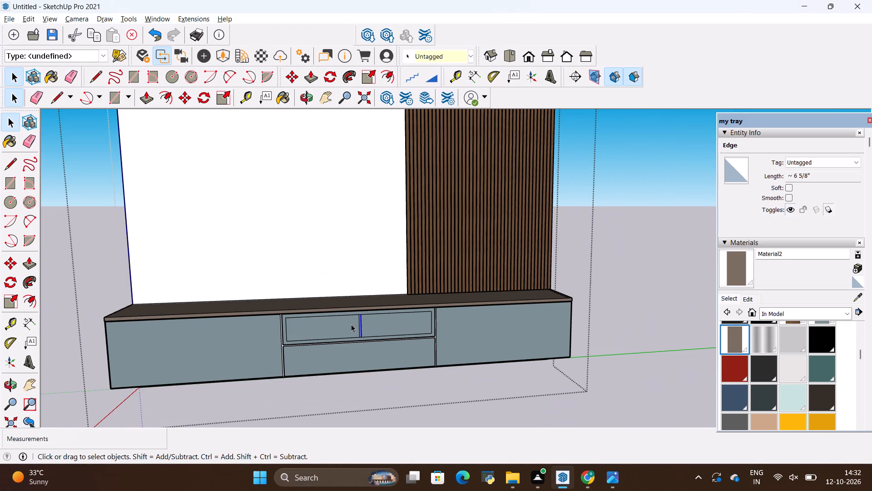
pyautogui.scroll(15, 353, 326)
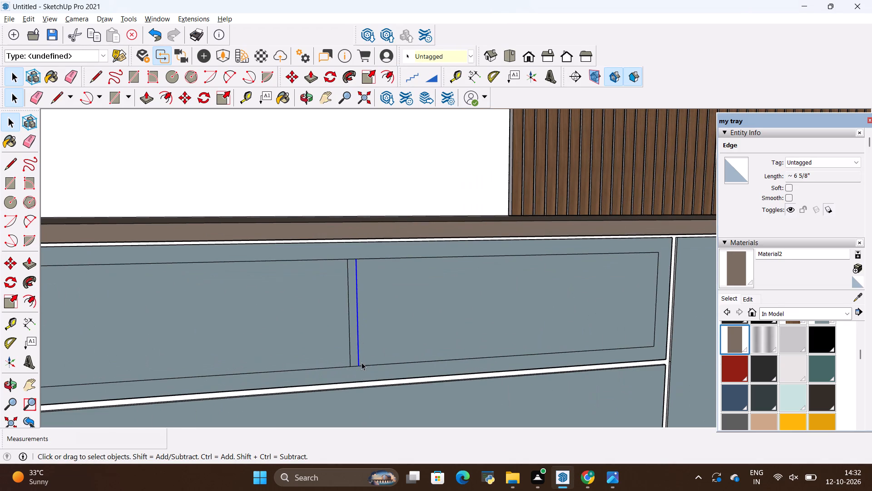
pyautogui.press('m')
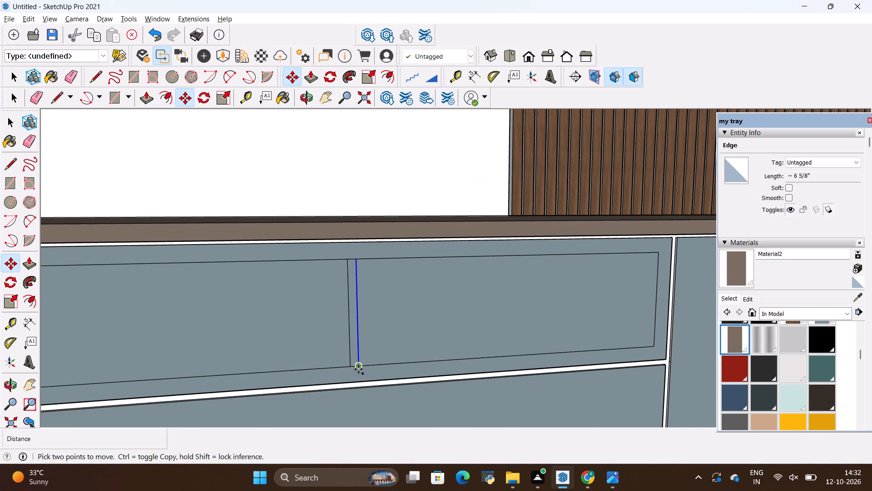
pyautogui.click(358, 369)
pyautogui.scroll(1, 372, 368)
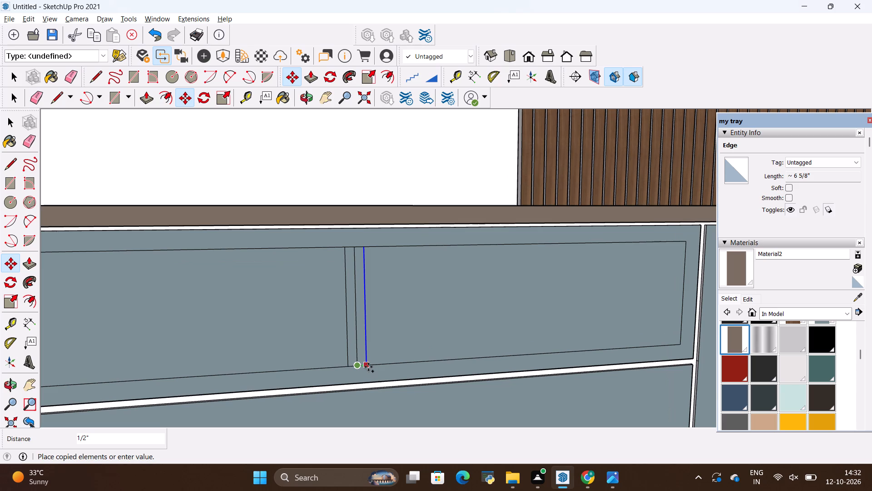
pyautogui.click(368, 367)
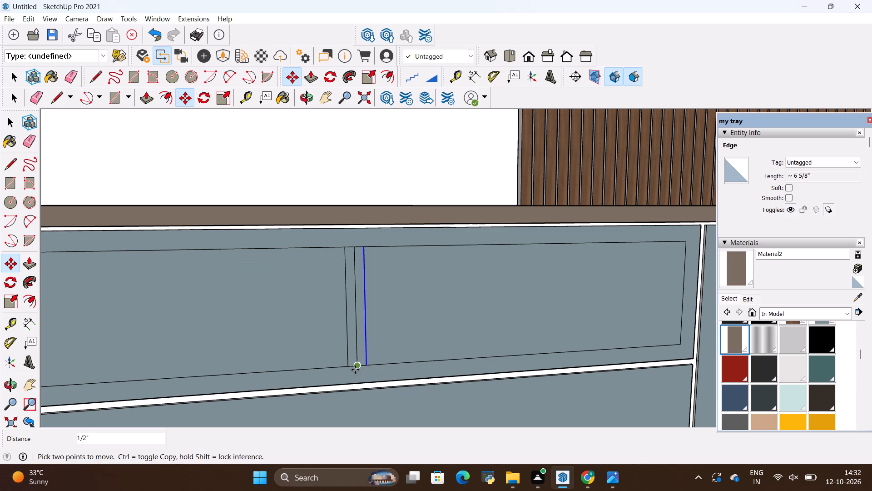
# Erase the middle one of the three dividing lines, leaving a 1" wide divider between the two niche panels.
pyautogui.press('space')
pyautogui.click(313, 325)
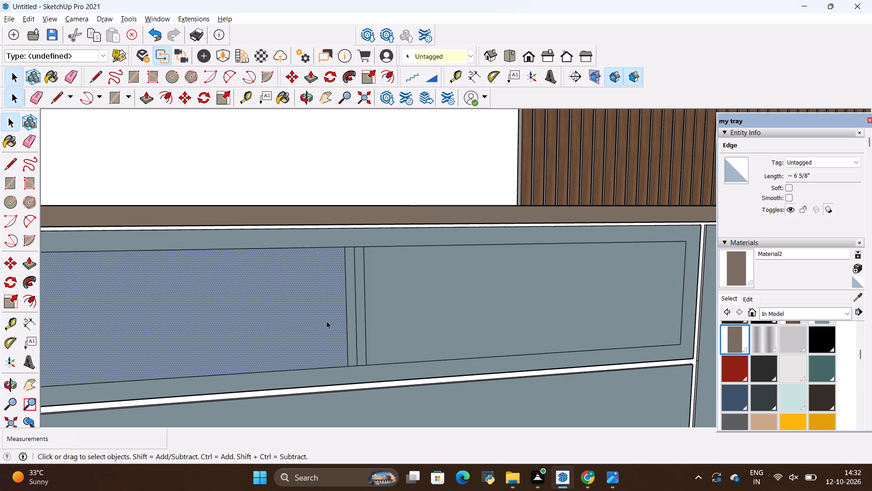
pyautogui.scroll(6, 357, 308)
pyautogui.press('e')
pyautogui.moveTo(357, 313); pyautogui.dragTo(351, 323)
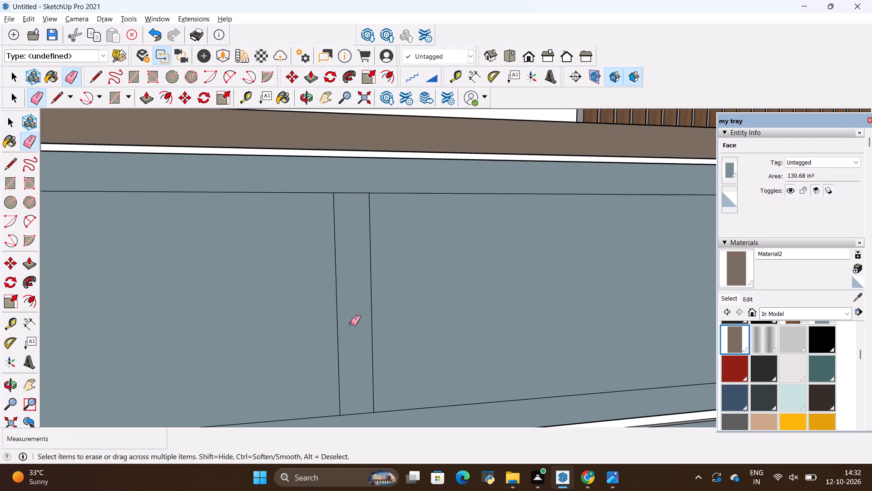
pyautogui.scroll(-9, 350, 320)
pyautogui.press('space')
# Erase the short edge segments closing the divider at top and bottom so it merges with the surrounding frame.
pyautogui.moveTo(350, 319); pyautogui.dragTo(338, 356, button='middle')
pyautogui.scroll(-3, 344, 319)
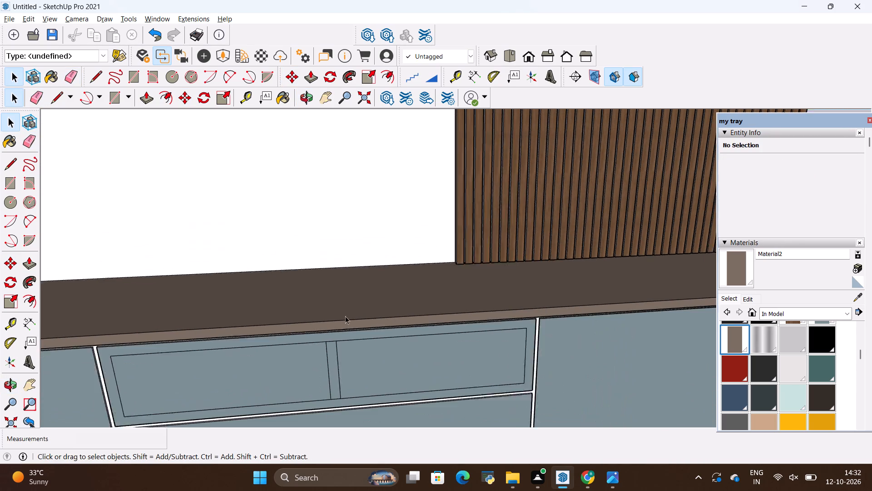
pyautogui.scroll(-2, 345, 316)
pyautogui.hotkey('alt', 'Tab')
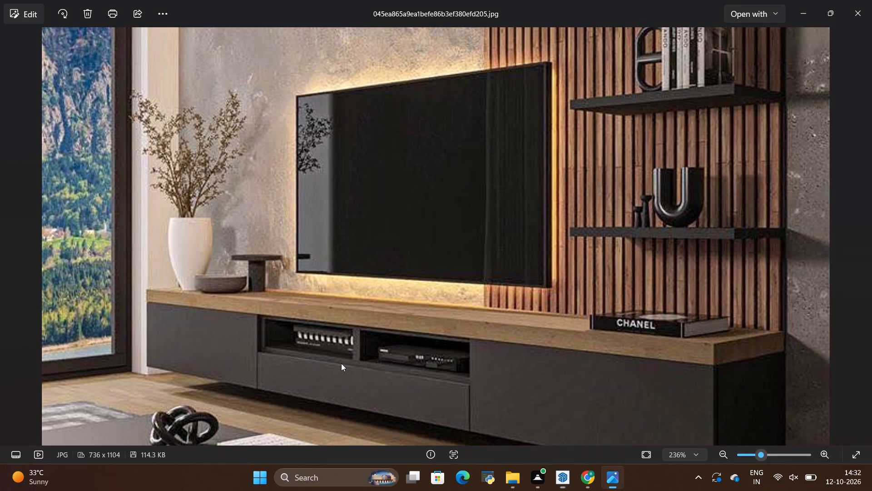
pyautogui.hotkey('alt', 'Tab')
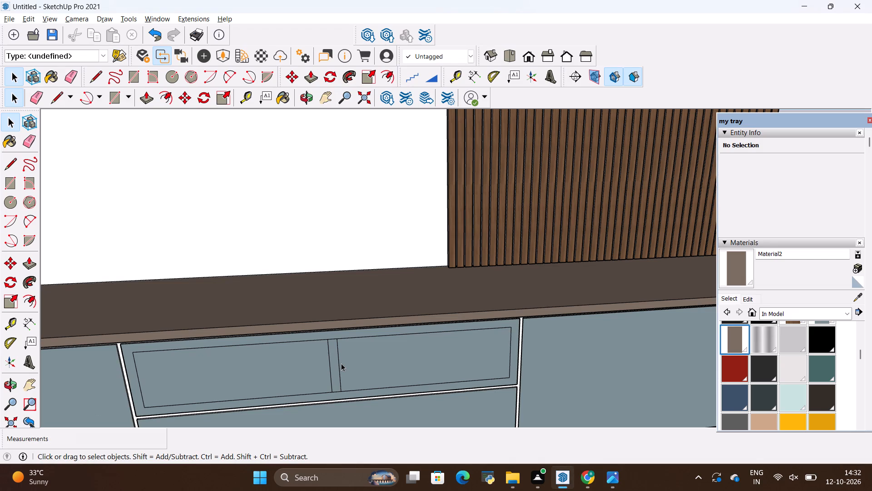
pyautogui.scroll(14, 328, 334)
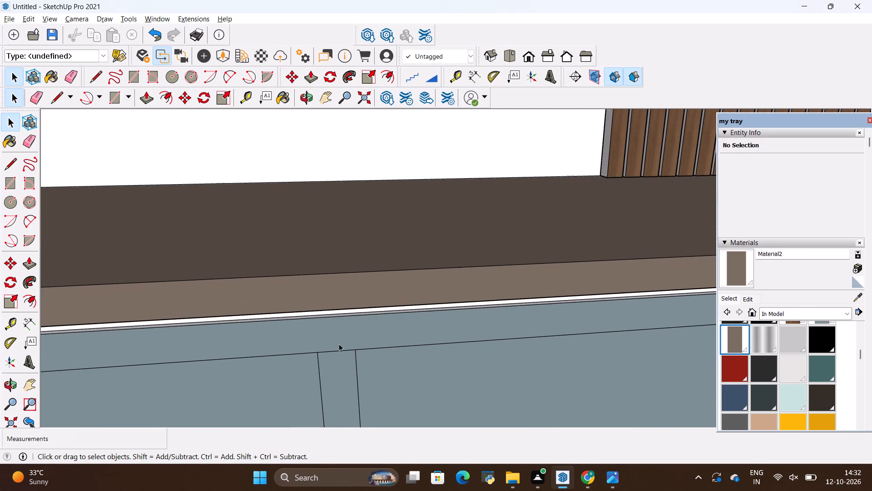
pyautogui.press('e')
pyautogui.moveTo(338, 338); pyautogui.dragTo(337, 353)
pyautogui.scroll(-17, 341, 329)
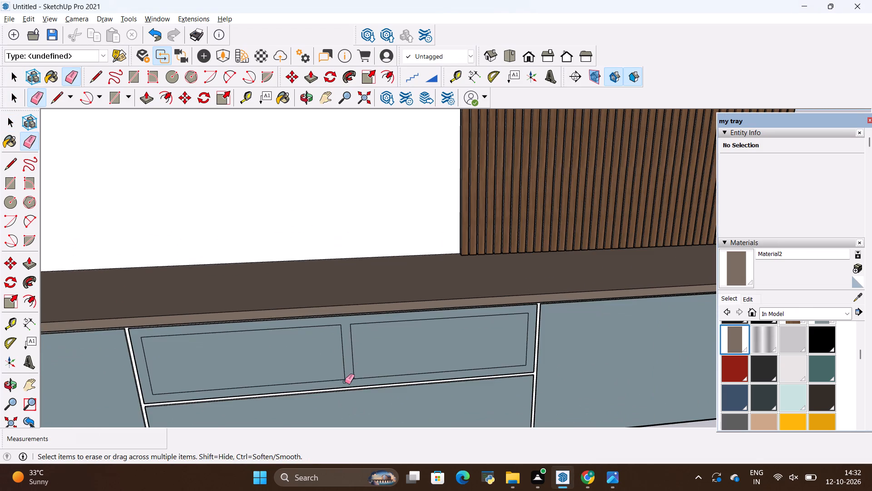
pyautogui.scroll(9, 345, 383)
pyautogui.click(354, 364)
pyautogui.press('space')
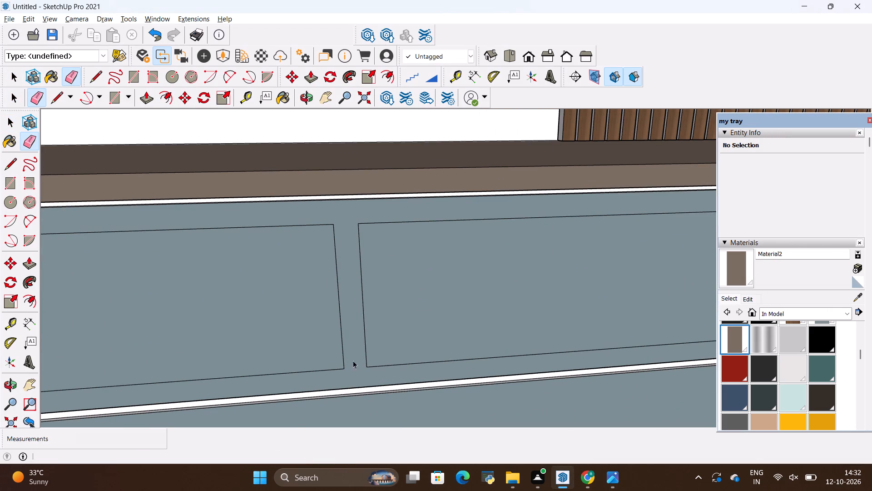
# Compare the frame around the two niche panels with the reference photo and push its face inward 0.18".
pyautogui.click(352, 353)
pyautogui.scroll(-14, 353, 354)
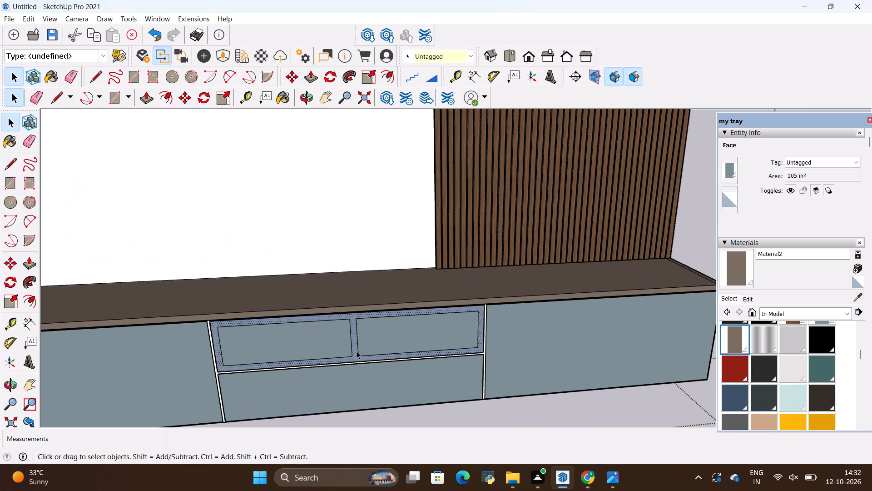
pyautogui.hotkey('alt', 'Tab')
pyautogui.hotkey('alt', 'Tab')
pyautogui.hotkey('alt', 'Tab')
pyautogui.hotkey('alt', 'Tab')
pyautogui.scroll(3, 218, 333)
pyautogui.scroll(-3, 358, 324)
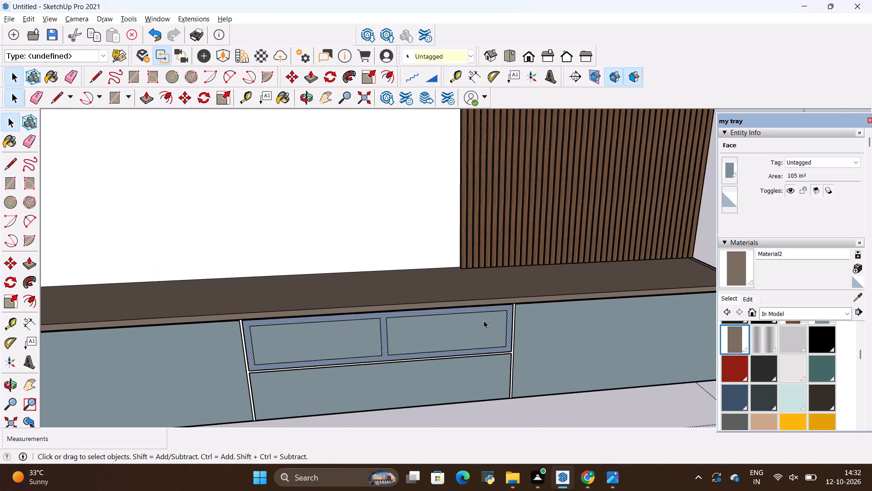
pyautogui.hotkey('alt', 'Tab')
pyautogui.hotkey('alt', 'Tab')
pyautogui.scroll(14, 508, 309)
pyautogui.press('p')
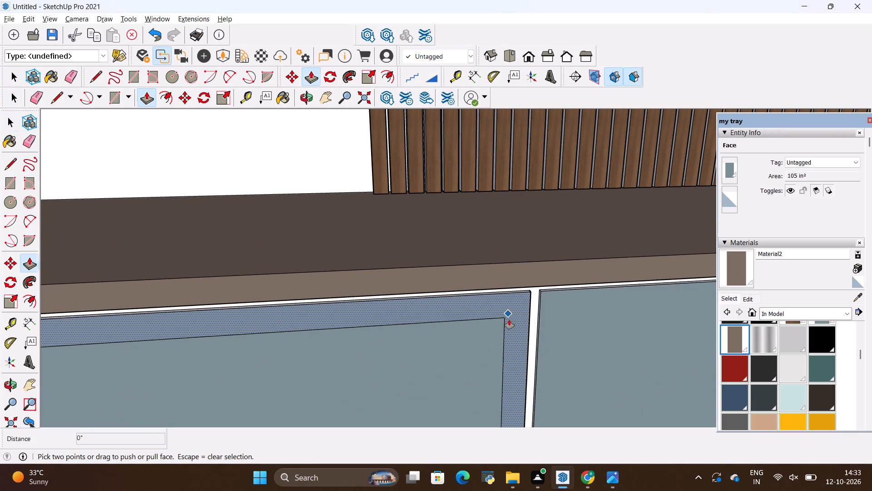
pyautogui.click(518, 351)
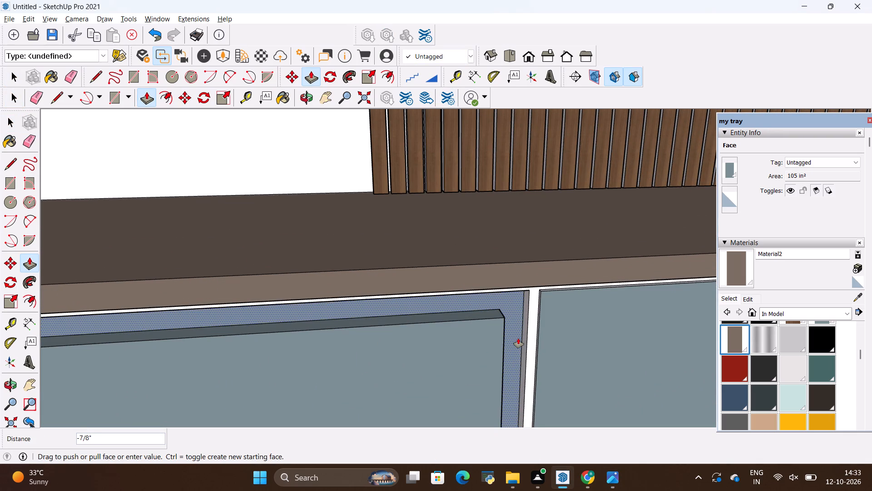
pyautogui.press('BackSpace')
pyautogui.write('.18')
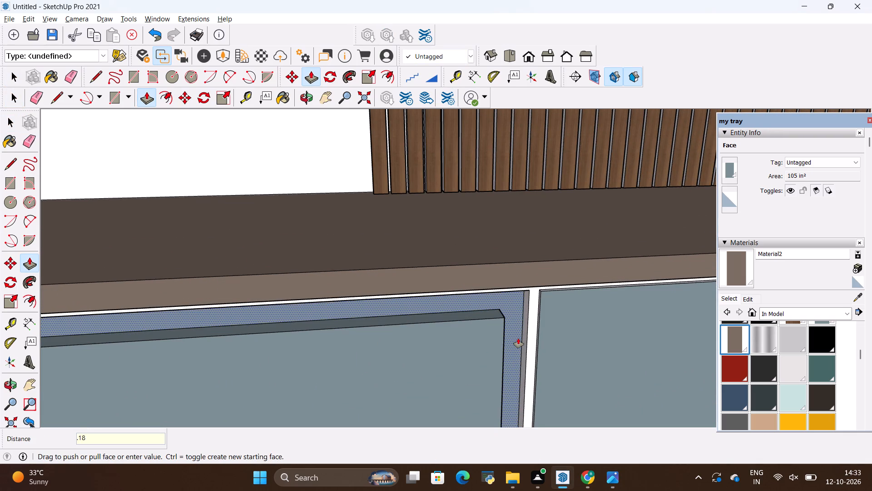
pyautogui.hotkey('shift', '"')
pyautogui.press('Return')
pyautogui.press('Escape')
# Push the right niche panel back about 1' 6" to the wall plane to form an open niche.
pyautogui.scroll(-6, 502, 338)
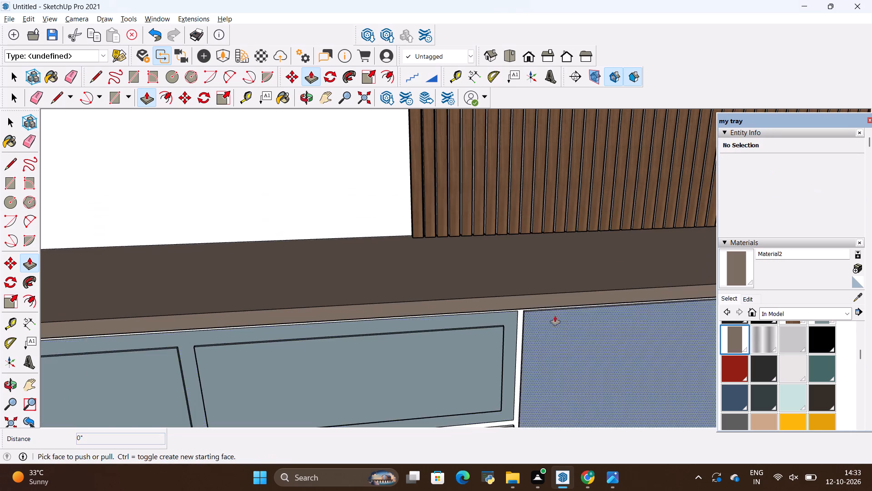
pyautogui.scroll(2, 509, 314)
pyautogui.scroll(-16, 490, 326)
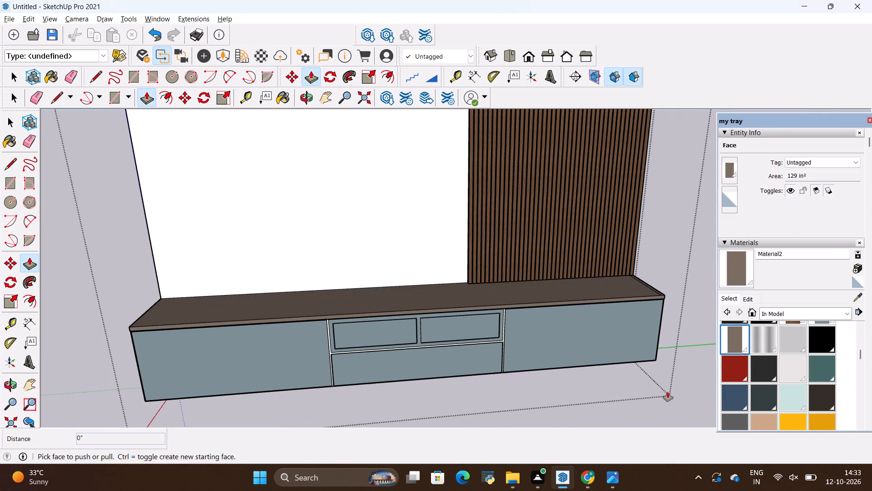
pyautogui.press('space')
pyautogui.click(699, 375)
pyautogui.scroll(4, 493, 337)
pyautogui.moveTo(469, 348); pyautogui.dragTo(460, 286, button='middle')
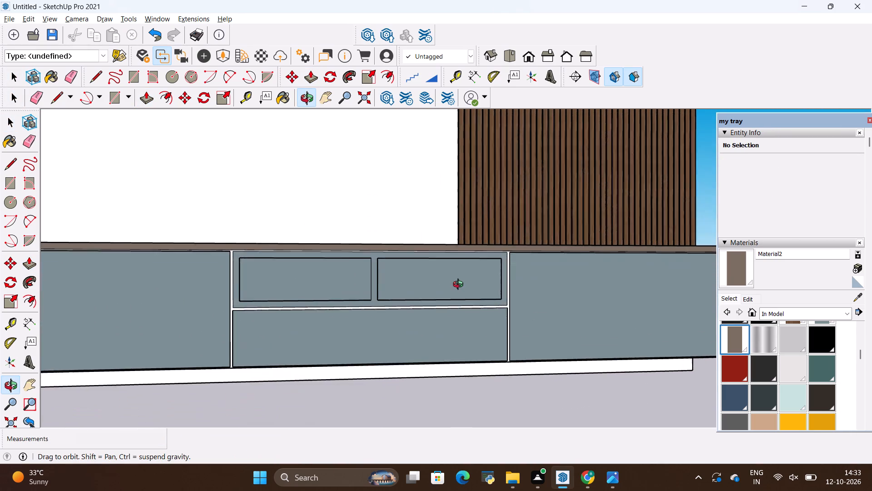
pyautogui.moveTo(460, 286); pyautogui.dragTo(469, 295, button='middle')
pyautogui.scroll(5, 413, 286)
pyautogui.moveTo(447, 266); pyautogui.dragTo(431, 293, button='middle')
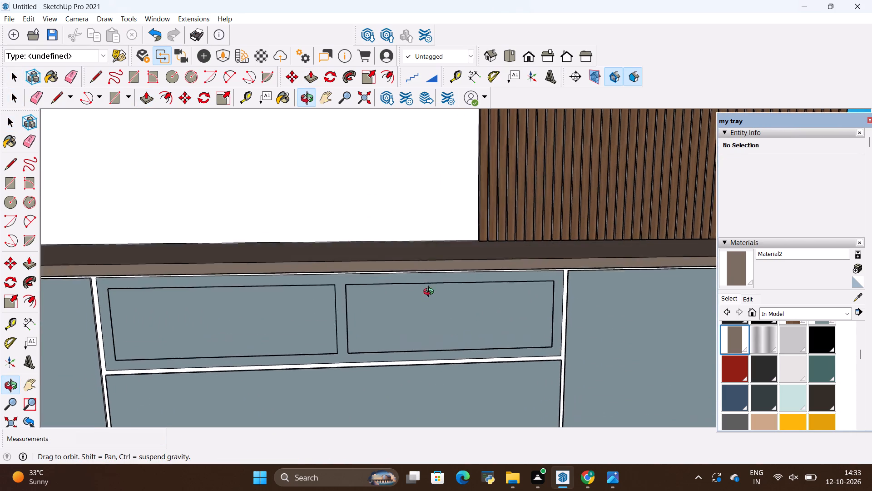
pyautogui.moveTo(431, 293); pyautogui.dragTo(419, 299, button='middle')
pyautogui.press('p')
pyautogui.click(447, 341)
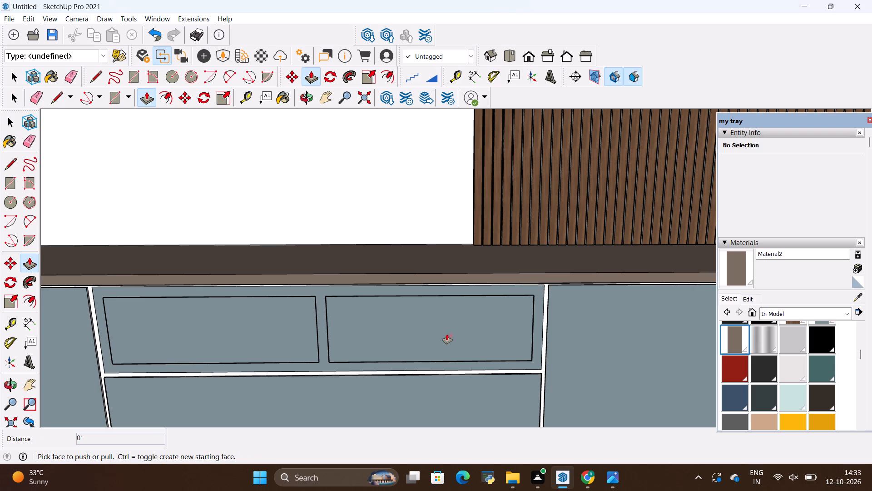
pyautogui.press('space')
pyautogui.doubleClick(457, 340)
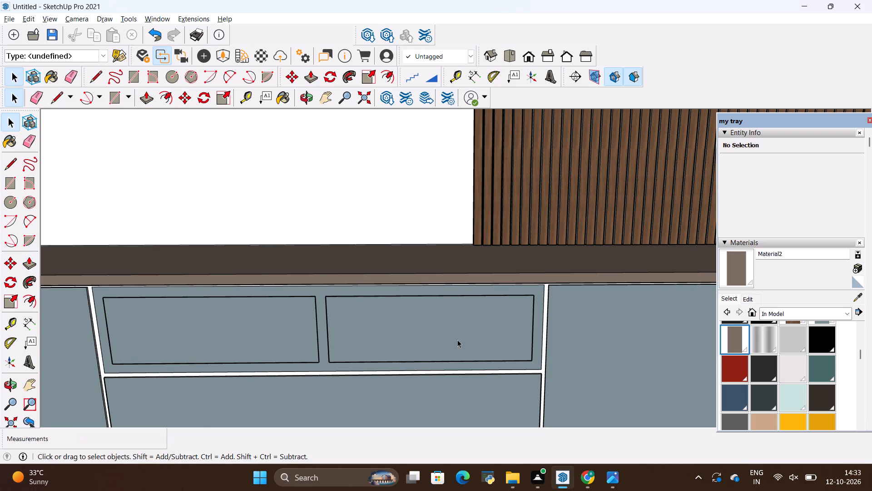
pyautogui.click(457, 340)
pyautogui.press('p')
pyautogui.click(457, 340)
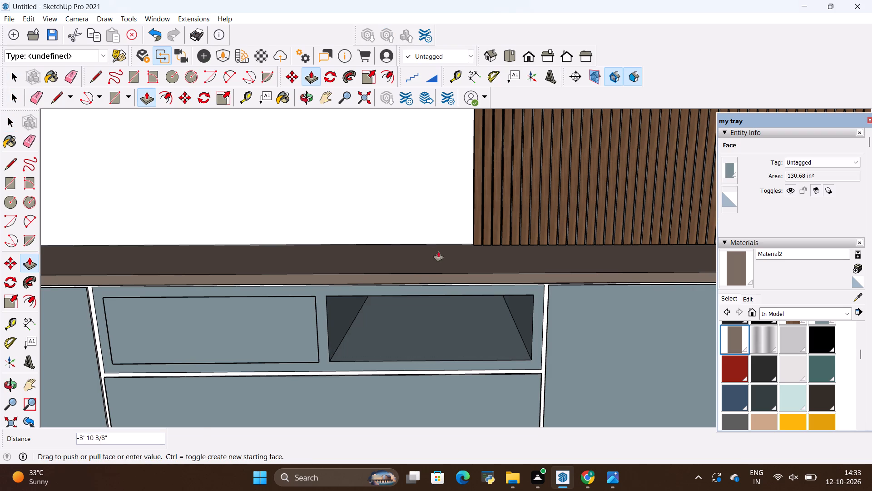
pyautogui.click(426, 225)
# Push the left niche panel back 1' 6" to the wall plane to form the second open niche.
pyautogui.click(282, 326)
pyautogui.press('Escape')
pyautogui.press('space')
pyautogui.click(292, 315)
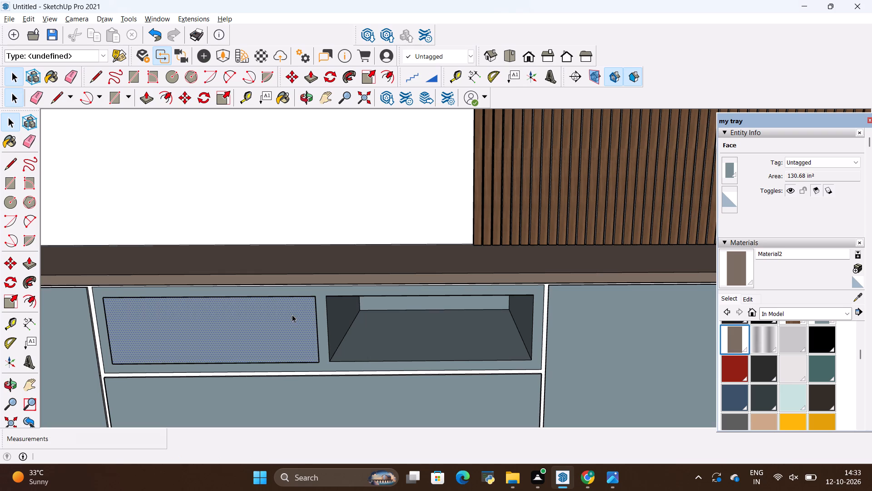
pyautogui.press('p')
pyautogui.click(290, 322)
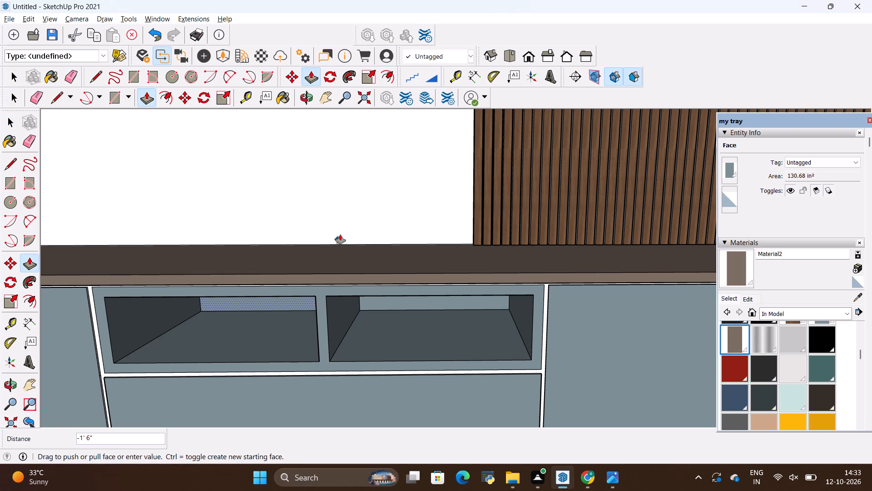
pyautogui.click(343, 221)
# Clear the selection and examine the two open niches and the whole floating cabinet from several angles.
pyautogui.scroll(-6, 356, 292)
pyautogui.moveTo(377, 344); pyautogui.dragTo(426, 295, button='middle')
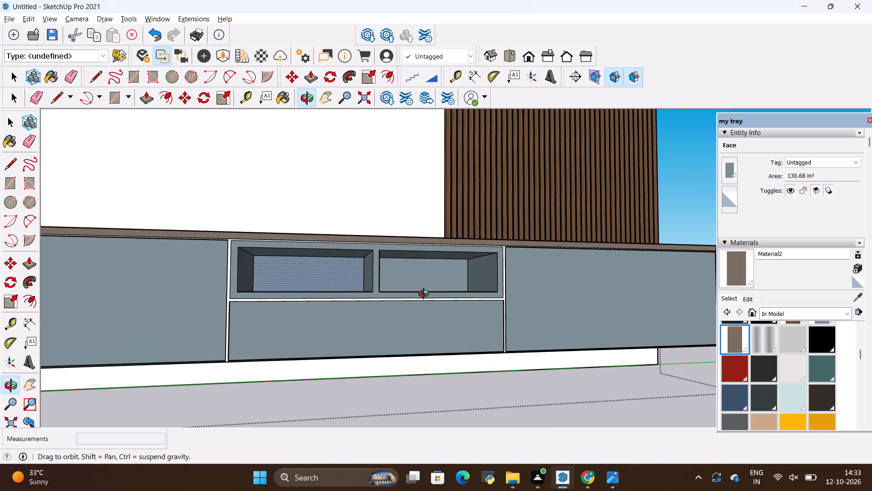
pyautogui.moveTo(426, 295); pyautogui.dragTo(438, 326, button='middle')
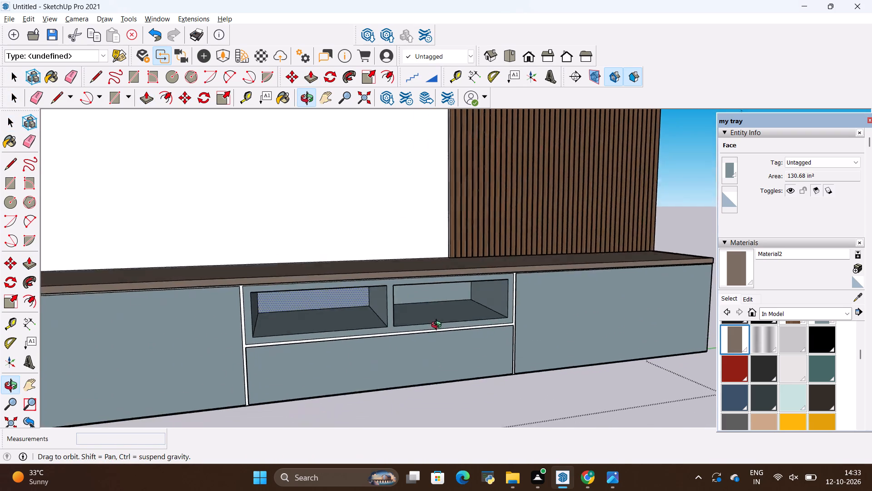
pyautogui.moveTo(438, 326); pyautogui.dragTo(406, 300, button='middle')
pyautogui.scroll(-5, 380, 285)
pyautogui.moveTo(350, 296); pyautogui.dragTo(433, 361, button='middle')
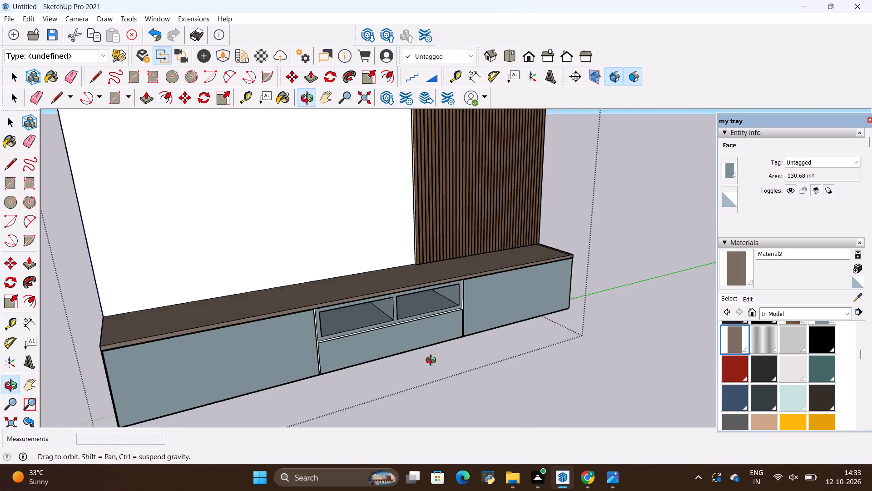
pyautogui.moveTo(433, 361); pyautogui.dragTo(390, 348, button='middle')
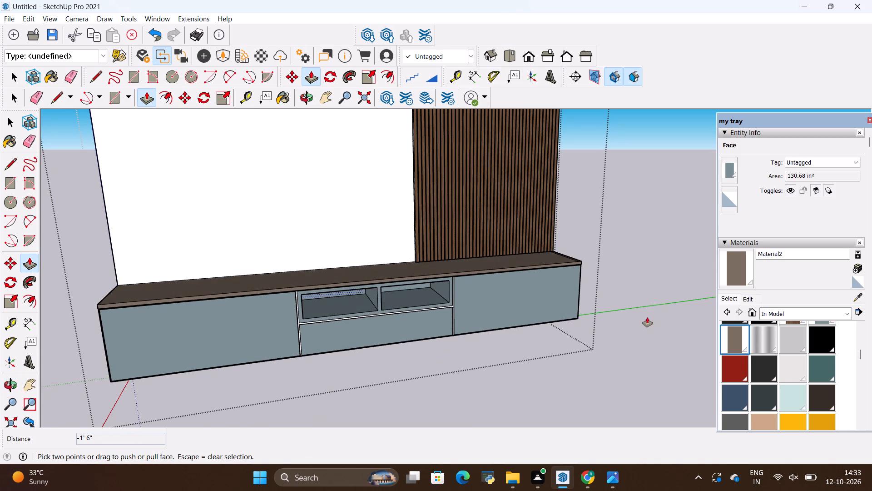
pyautogui.press('v')
pyautogui.click(629, 261)
pyautogui.press('Escape')
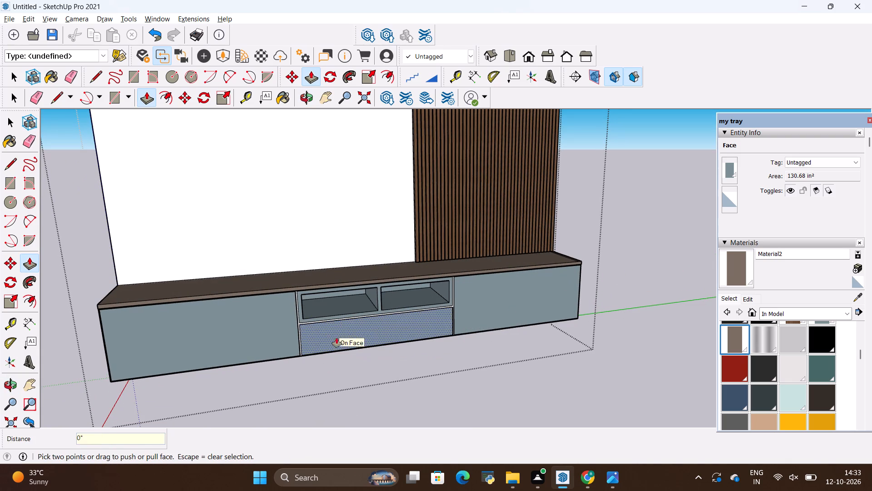
pyautogui.press('space')
pyautogui.click(619, 279)
pyautogui.scroll(-5, 480, 331)
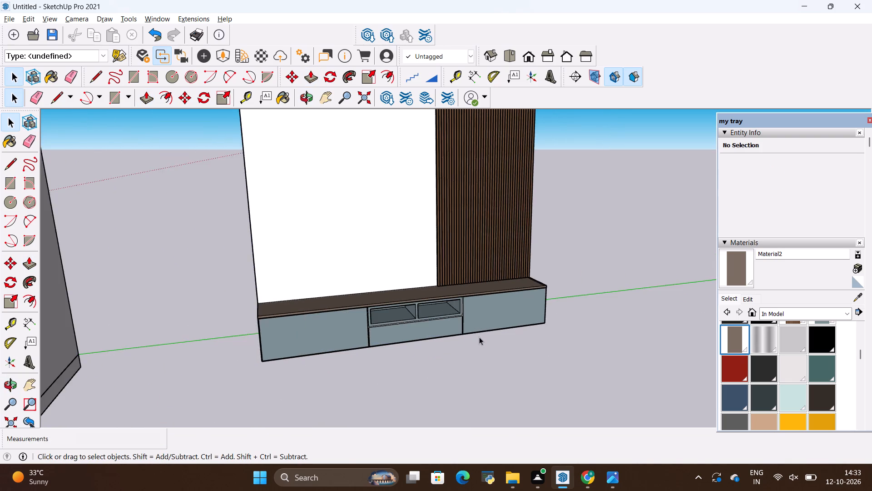
pyautogui.scroll(-7, 479, 339)
pyautogui.moveTo(458, 346); pyautogui.dragTo(431, 306, button='middle')
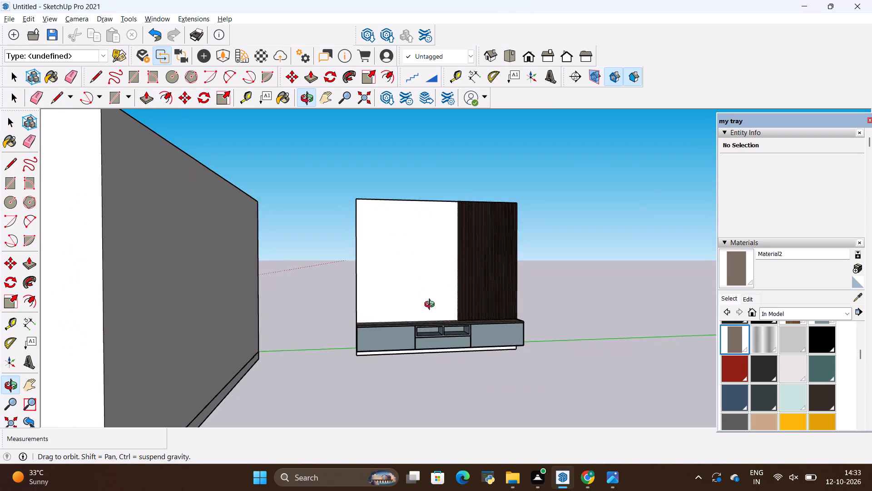
pyautogui.moveTo(431, 306); pyautogui.dragTo(433, 306, button='middle')
pyautogui.scroll(10, 481, 331)
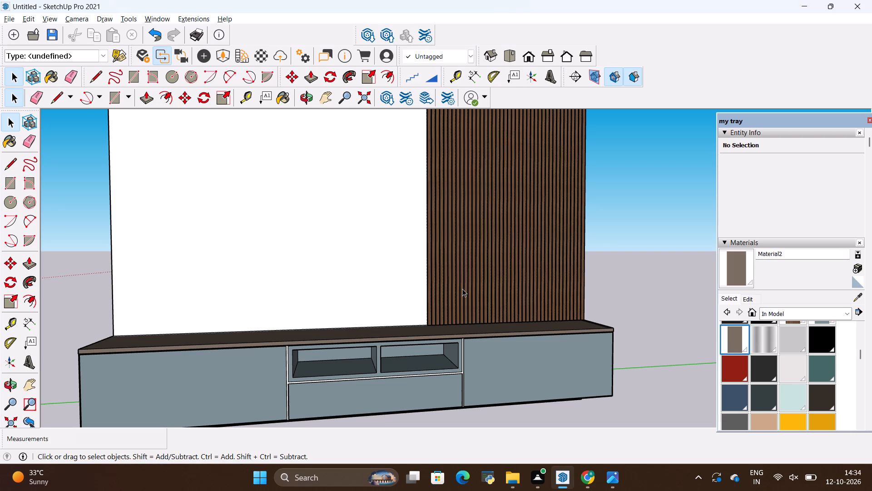
pyautogui.scroll(-4, 462, 294)
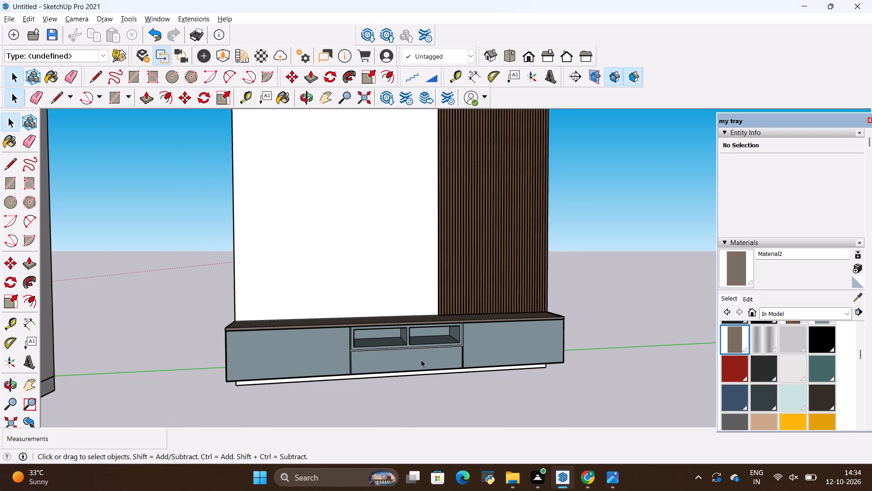
pyautogui.scroll(20, 421, 360)
pyautogui.scroll(-6, 400, 344)
pyautogui.moveTo(496, 363); pyautogui.dragTo(446, 360, button='middle')
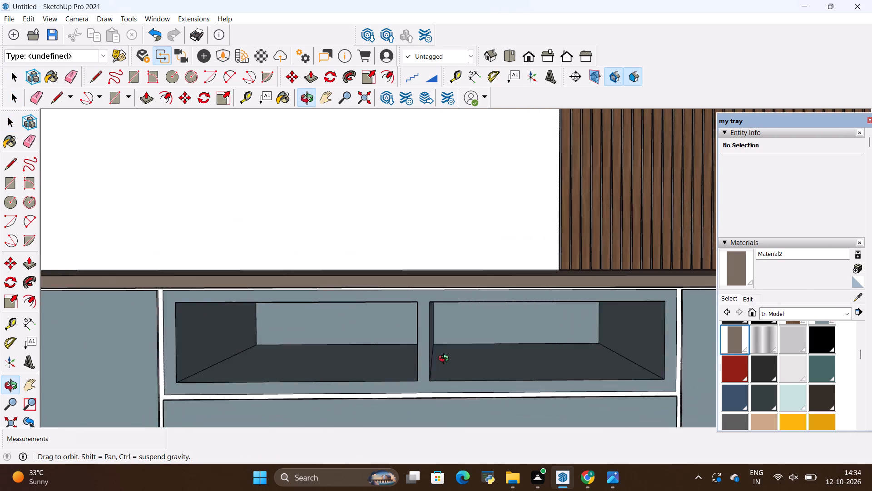
pyautogui.moveTo(446, 360); pyautogui.dragTo(476, 368, button='middle')
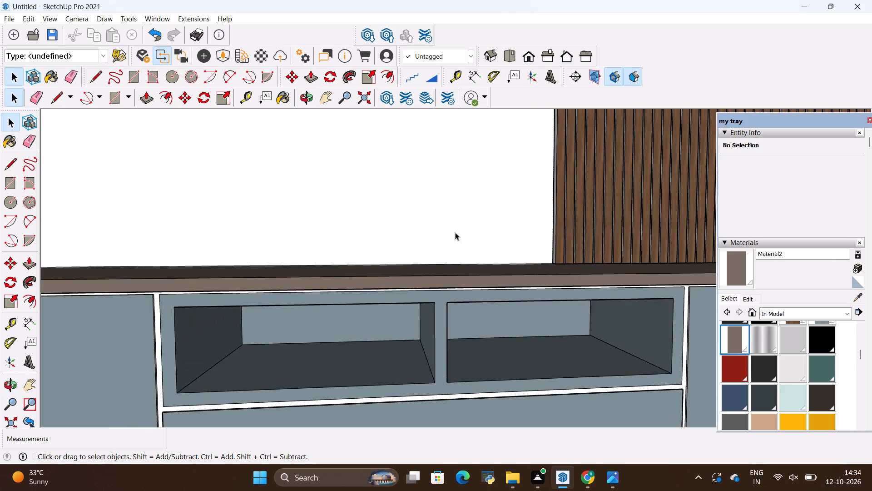
pyautogui.scroll(-11, 455, 232)
pyautogui.moveTo(503, 240); pyautogui.dragTo(455, 304, button='middle')
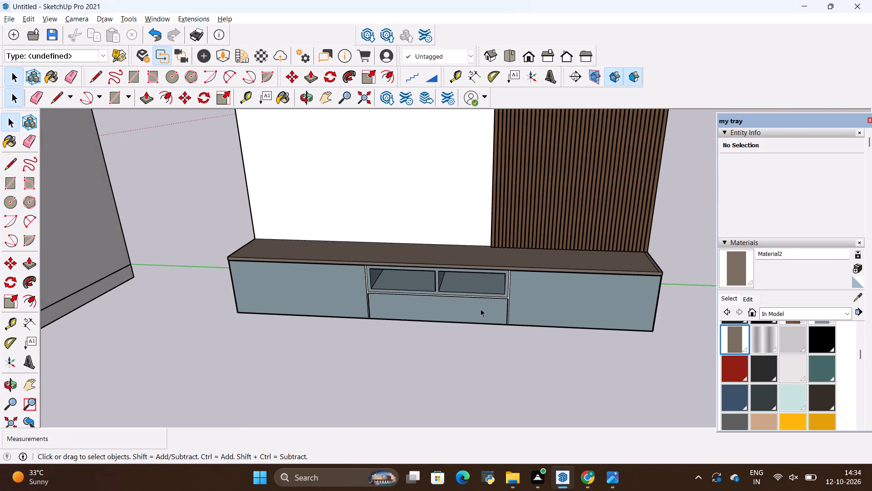
# Compare the TV wall with the reference photo, examining the floating shelves across the slat panel.
pyautogui.hotkey('alt', 'Tab')
pyautogui.hotkey('alt', 'Tab')
pyautogui.hotkey('alt', 'Tab')
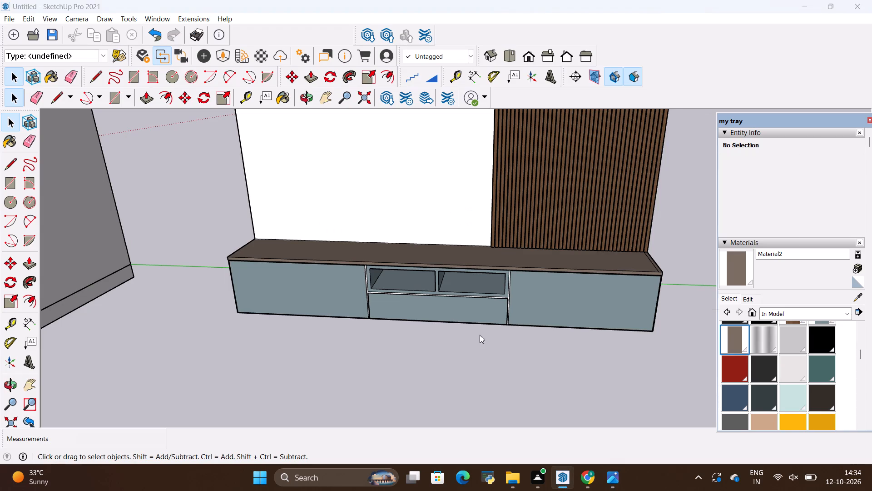
pyautogui.scroll(-8, 479, 352)
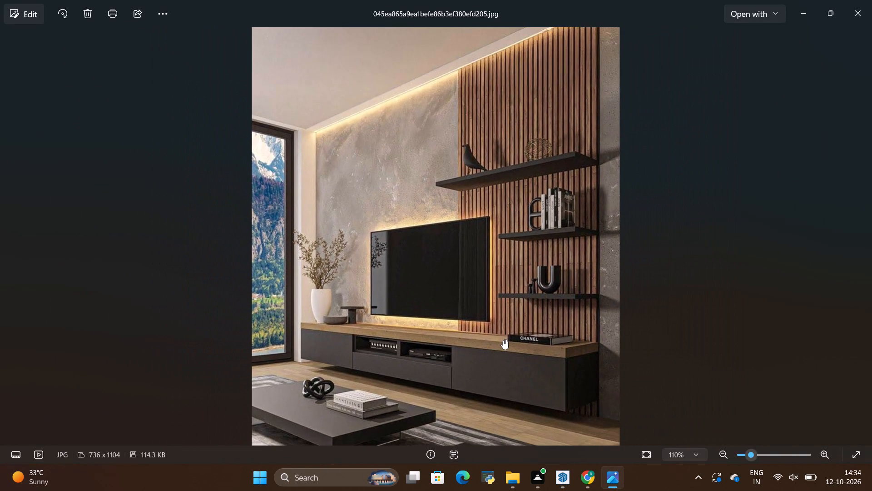
pyautogui.hotkey('alt', 'Tab')
pyautogui.scroll(-10, 503, 340)
pyautogui.moveTo(545, 186); pyautogui.dragTo(544, 172, button='middle')
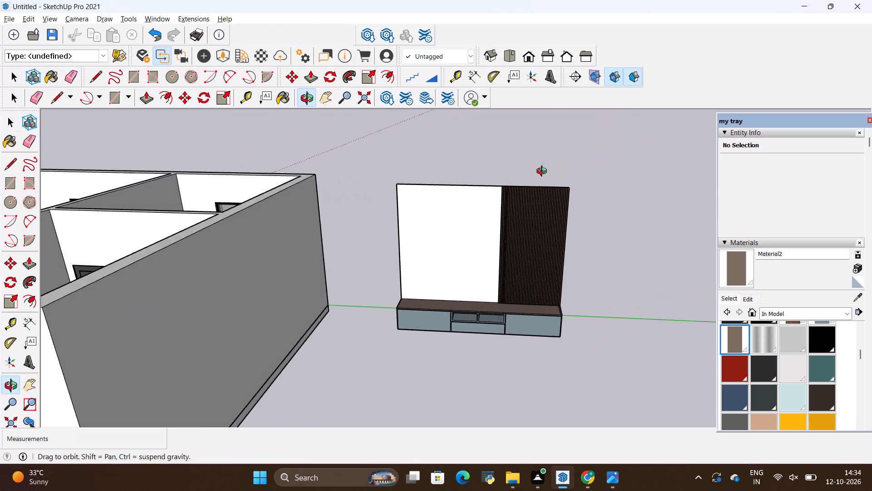
pyautogui.moveTo(544, 172); pyautogui.dragTo(554, 151, button='middle')
pyautogui.scroll(1, 533, 280)
pyautogui.moveTo(533, 281); pyautogui.dragTo(531, 231, button='middle')
pyautogui.scroll(3, 526, 295)
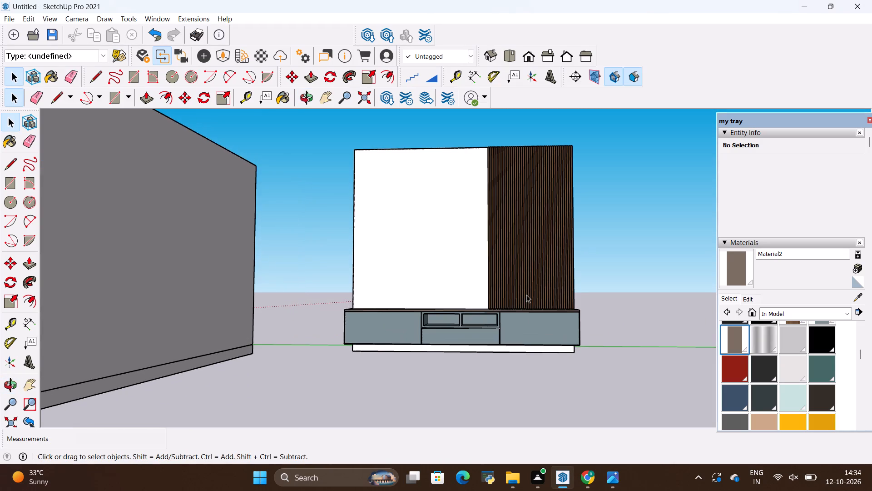
pyautogui.hotkey('alt', 'Tab')
pyautogui.hotkey('alt', 'Tab')
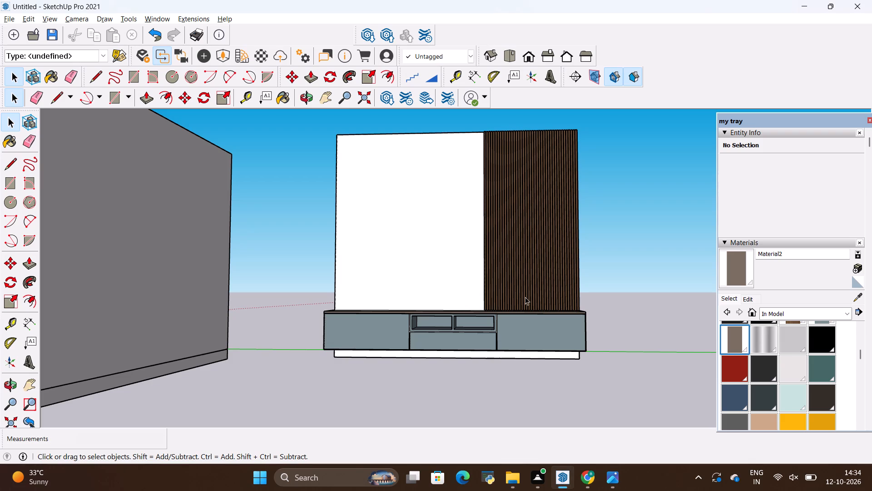
pyautogui.hotkey('alt', 'Tab')
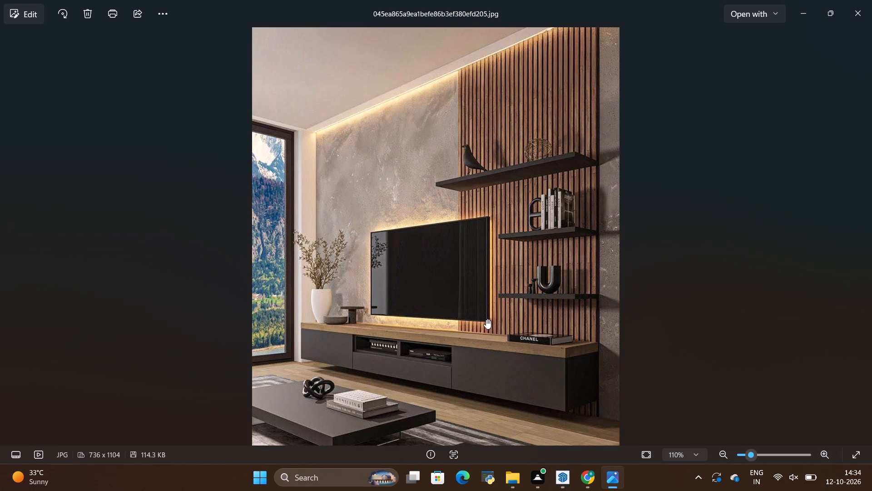
pyautogui.hotkey('alt', 'Tab')
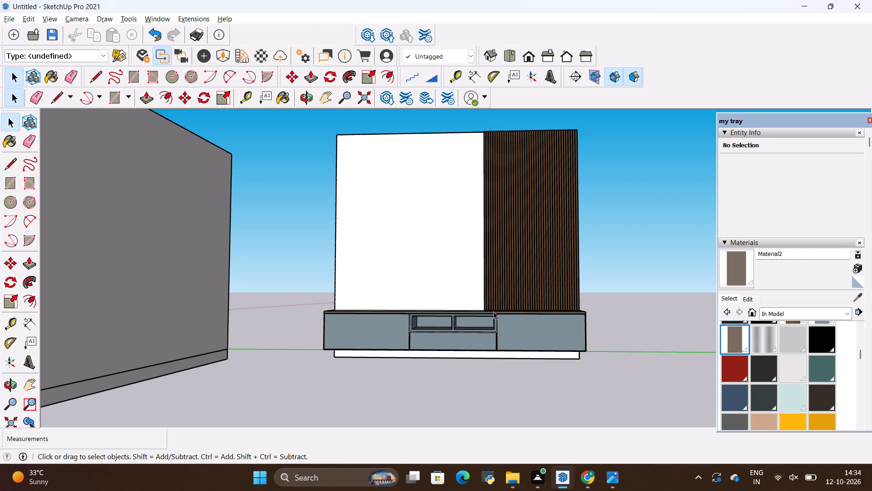
pyautogui.hotkey('alt', 'Tab')
pyautogui.hotkey('alt', 'Tab')
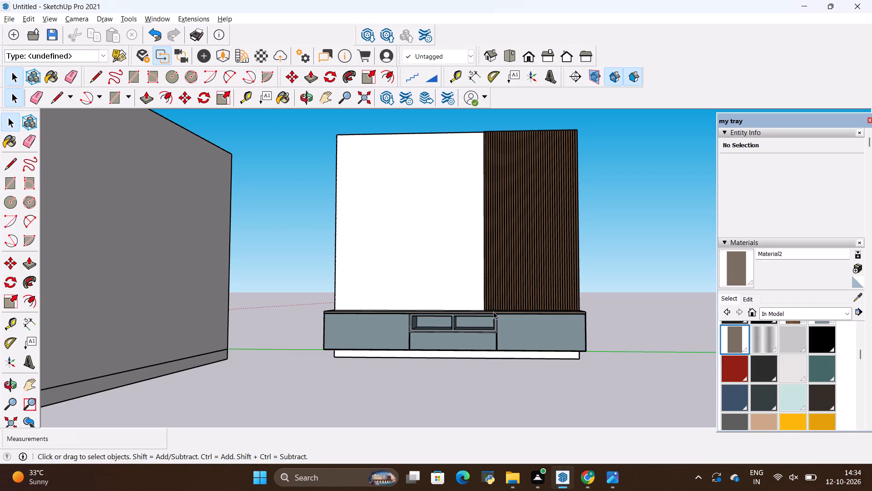
pyautogui.hotkey('alt', 'Tab')
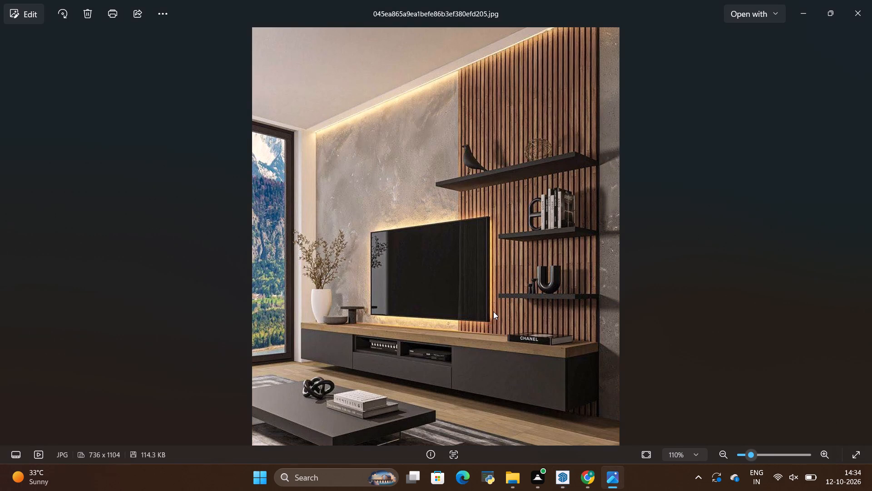
pyautogui.hotkey('alt', 'Tab')
pyautogui.scroll(4, 522, 99)
pyautogui.scroll(1, 545, 143)
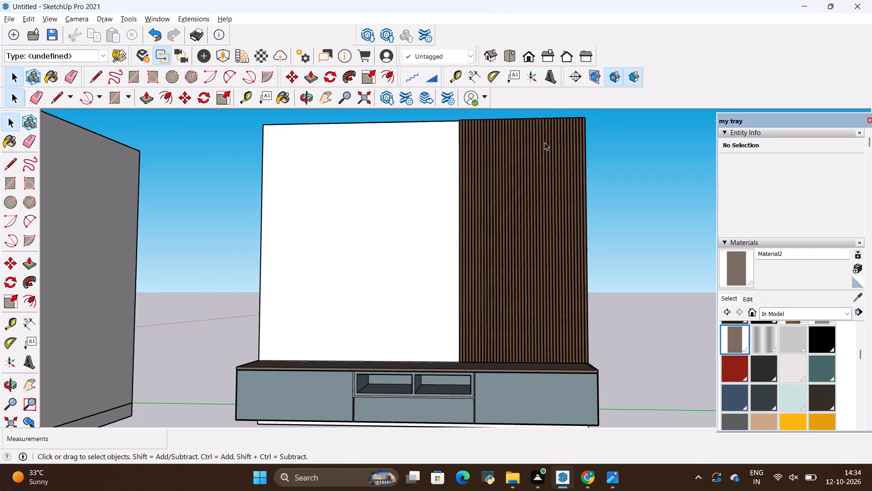
pyautogui.scroll(1, 545, 142)
pyautogui.scroll(-5, 445, 271)
pyautogui.moveTo(463, 271); pyautogui.dragTo(481, 297, button='middle')
pyautogui.scroll(-1, 481, 297)
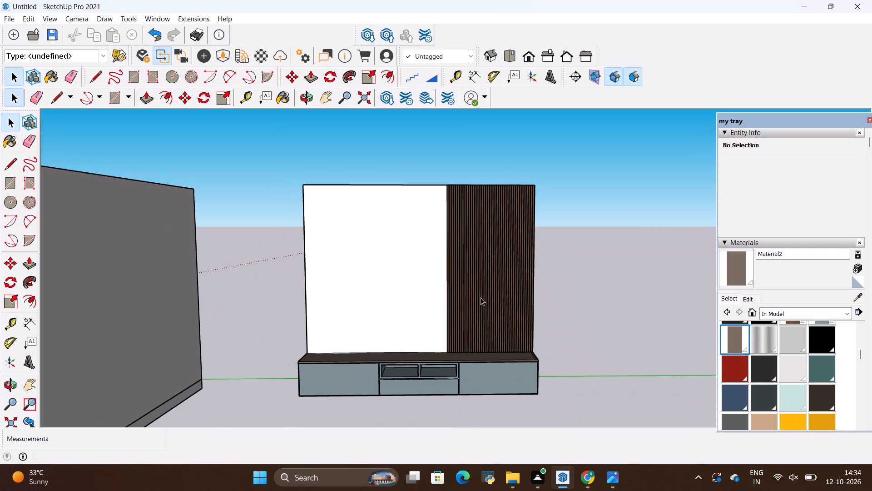
# Draw a horizontal shelf rectangle about 1" high and 4' 1" wide across the full width of the wood slat panel.
pyautogui.press('r')
pyautogui.scroll(11, 488, 295)
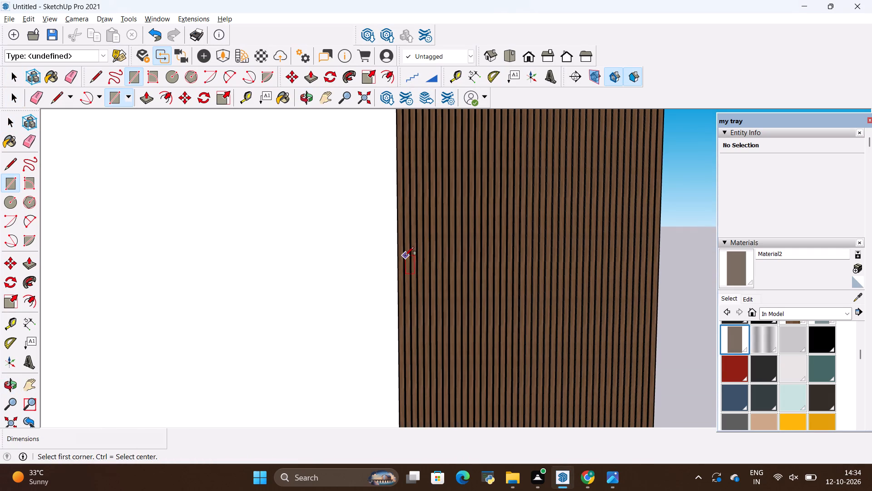
pyautogui.click(397, 258)
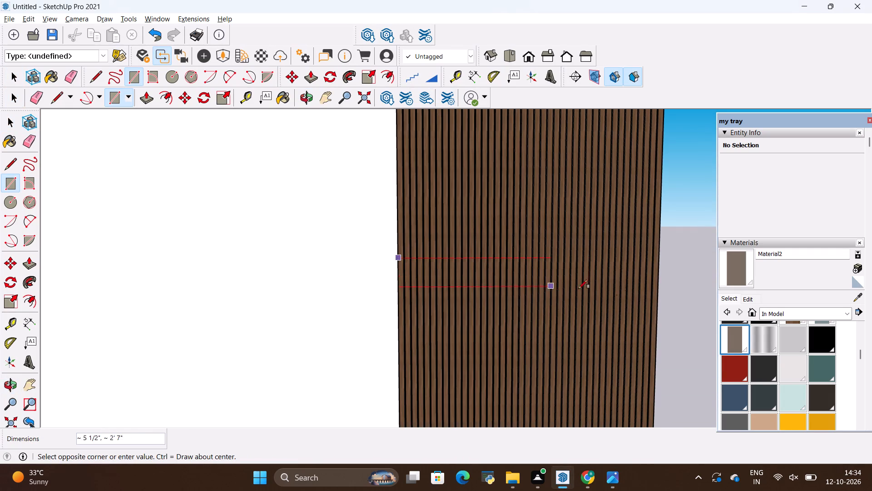
pyautogui.hotkey('alt', 'Tab')
pyautogui.hotkey('alt', 'Tab')
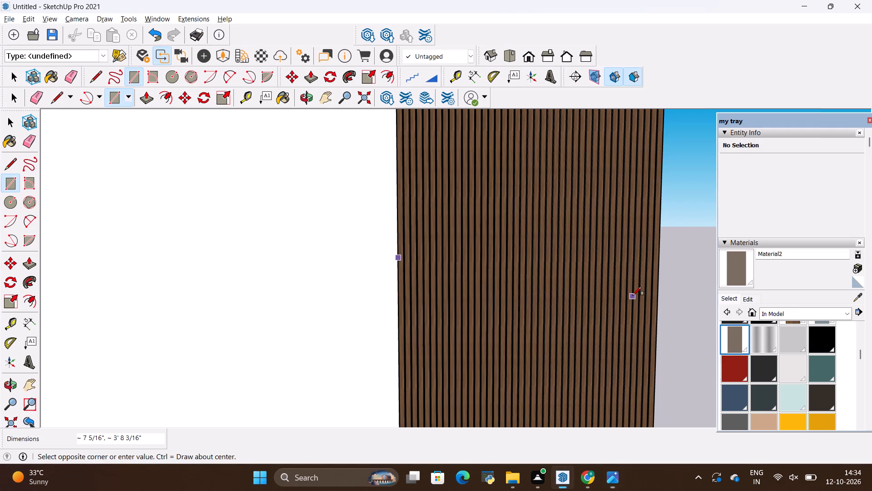
pyautogui.scroll(1, 659, 264)
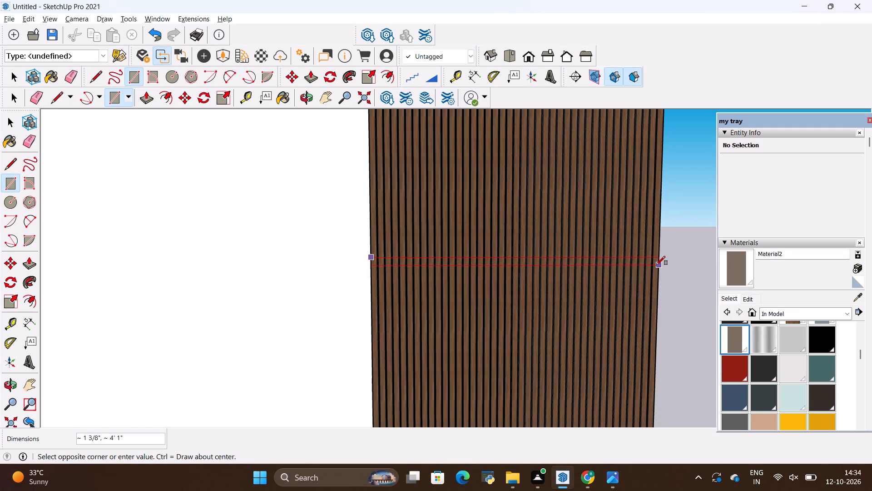
pyautogui.scroll(4, 656, 265)
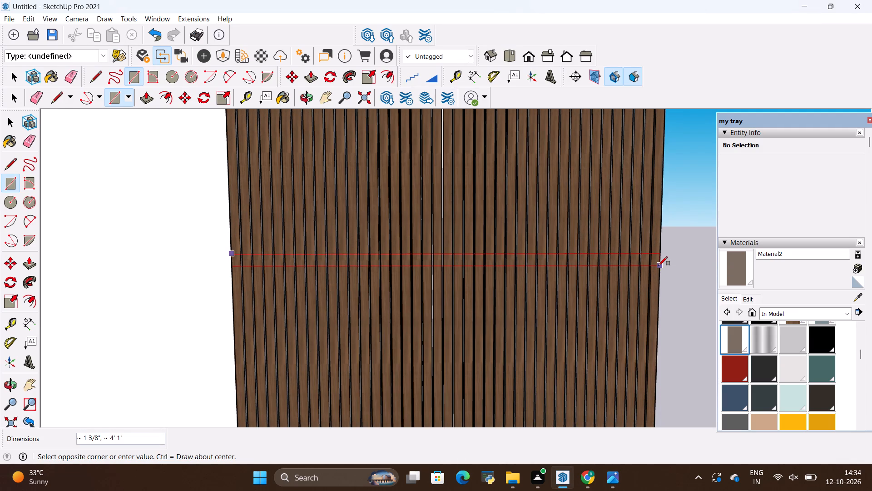
pyautogui.scroll(8, 659, 266)
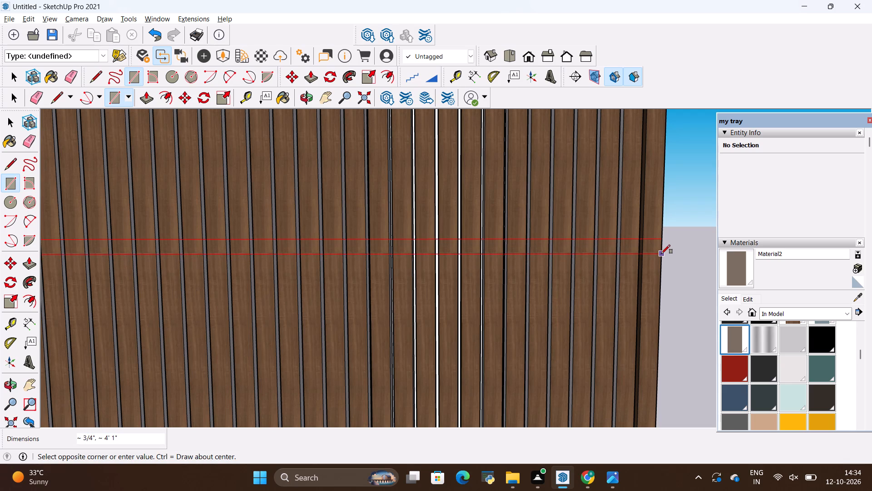
pyautogui.scroll(9, 661, 254)
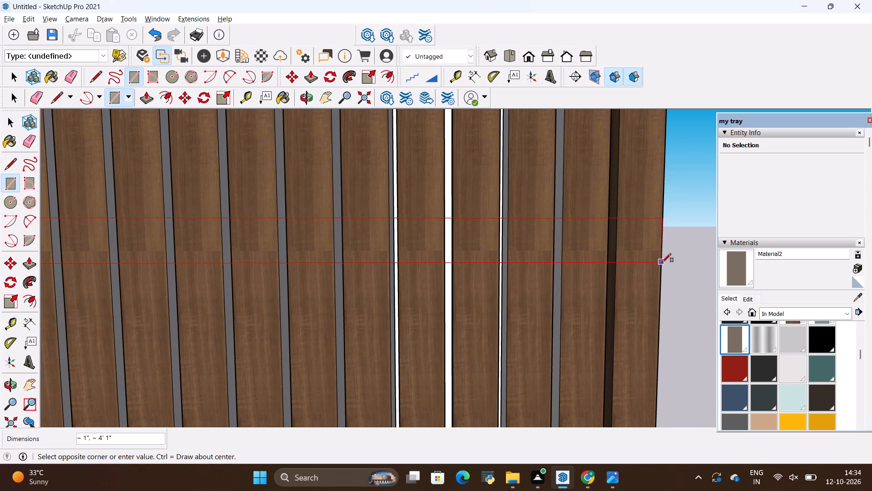
pyautogui.click(662, 262)
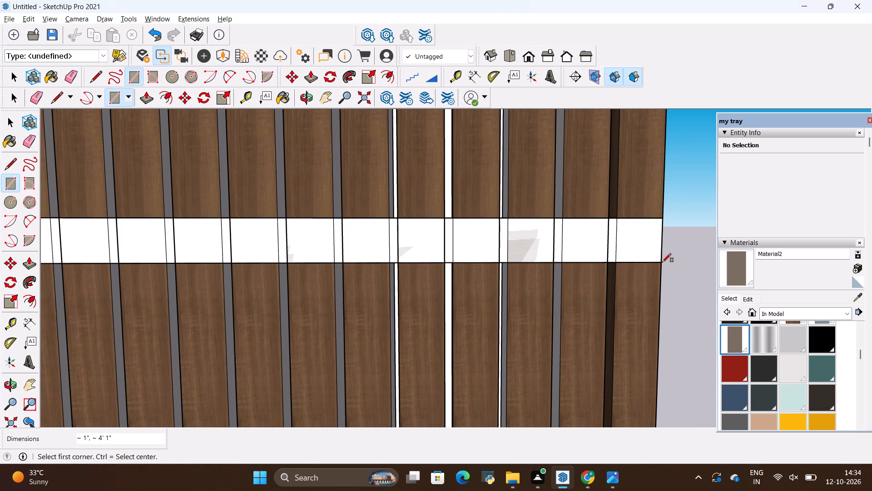
# Extrude the shelf rectangle on the wood slat panel outward by 18" with Push/Pull.
pyautogui.press('p')
pyautogui.click(649, 246)
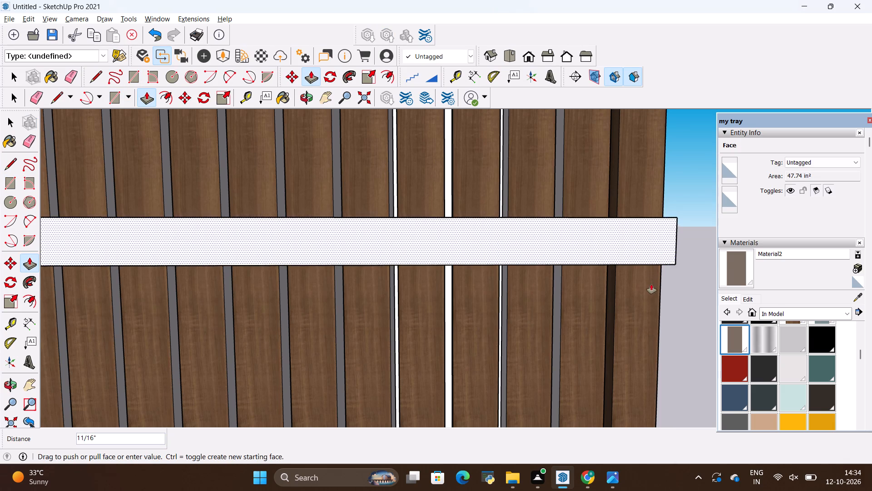
pyautogui.scroll(-5, 651, 284)
pyautogui.moveTo(627, 272); pyautogui.dragTo(613, 361, button='middle')
pyautogui.scroll(-1, 613, 361)
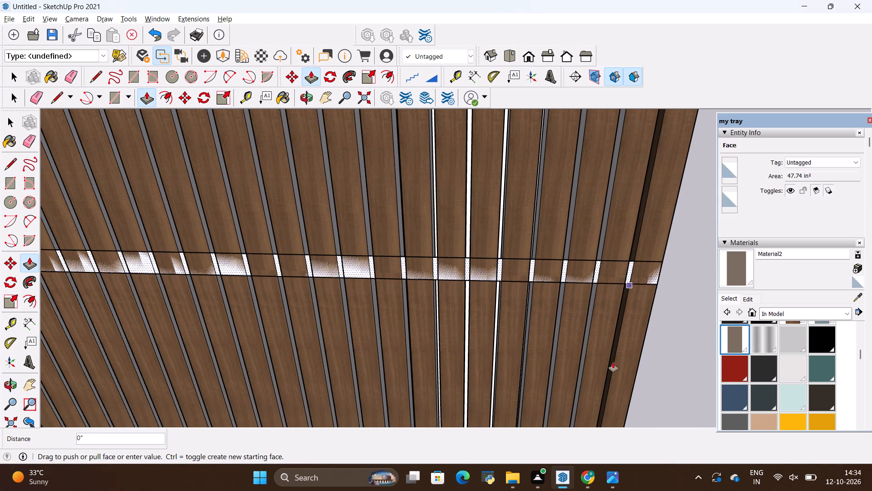
pyautogui.press('Escape')
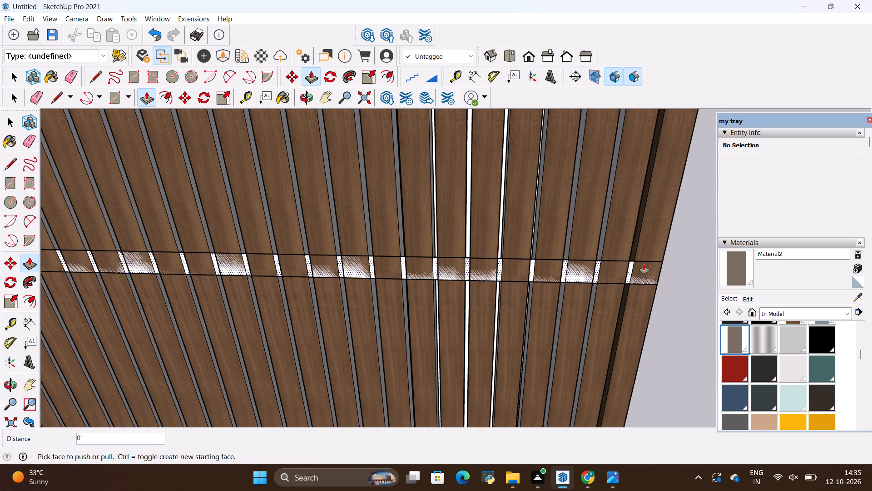
pyautogui.click(644, 264)
pyautogui.press('BackSpace')
pyautogui.write('18')
pyautogui.hotkey('shift', '"')
pyautogui.press('Return')
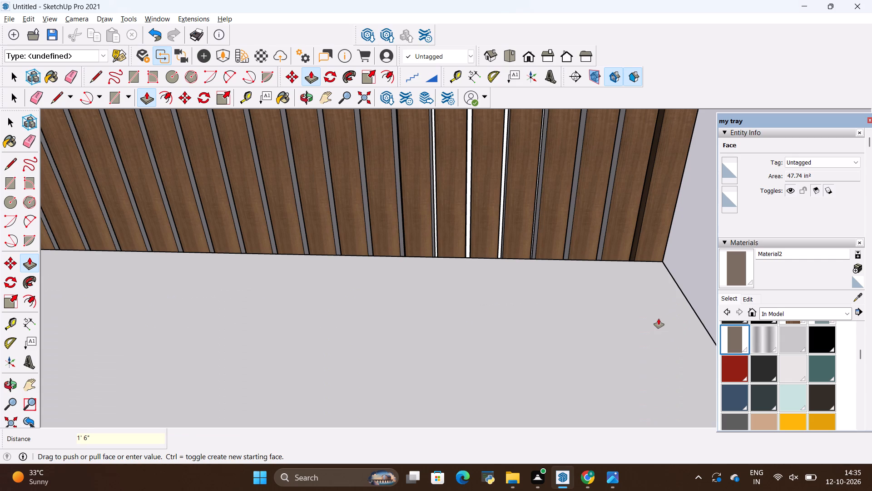
pyautogui.press('Escape')
pyautogui.scroll(-18, 515, 188)
pyautogui.scroll(-6, 519, 185)
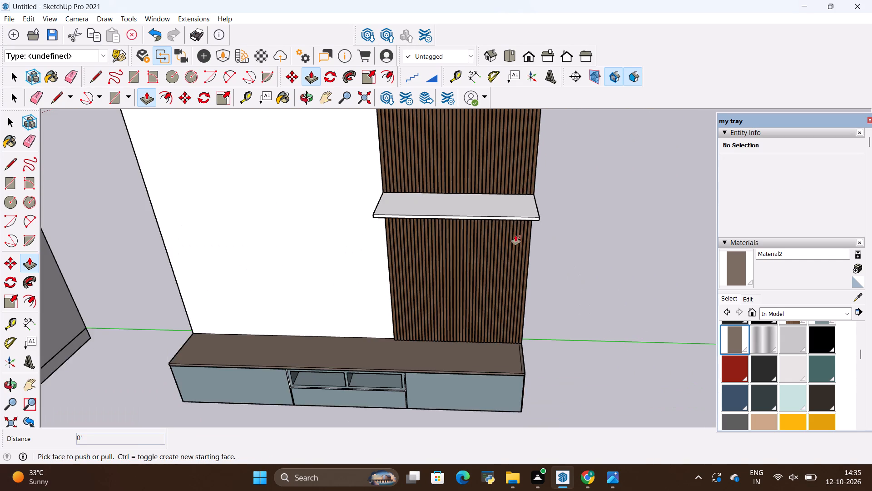
# Check the shelf against the reference photo, and make the whole shelf solid a group.
pyautogui.moveTo(508, 242); pyautogui.dragTo(502, 219, button='middle')
pyautogui.hotkey('alt', 'Tab')
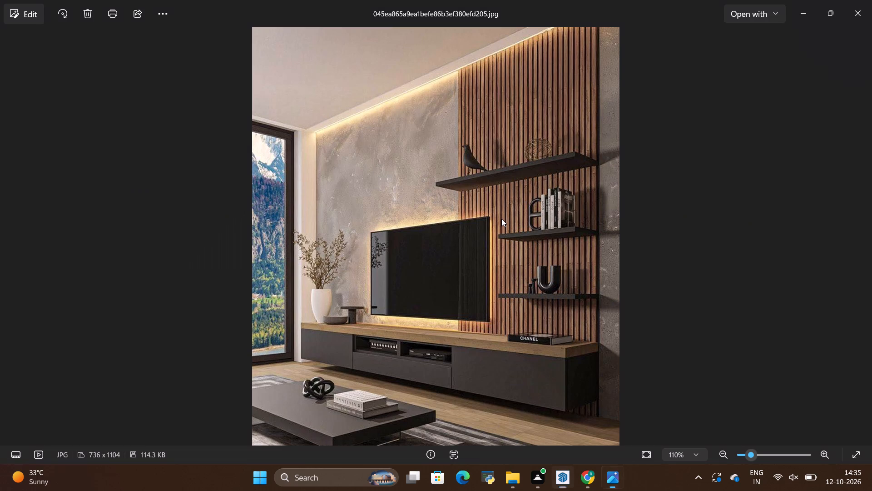
pyautogui.hotkey('alt', 'Tab')
pyautogui.moveTo(496, 188); pyautogui.dragTo(496, 219, button='middle')
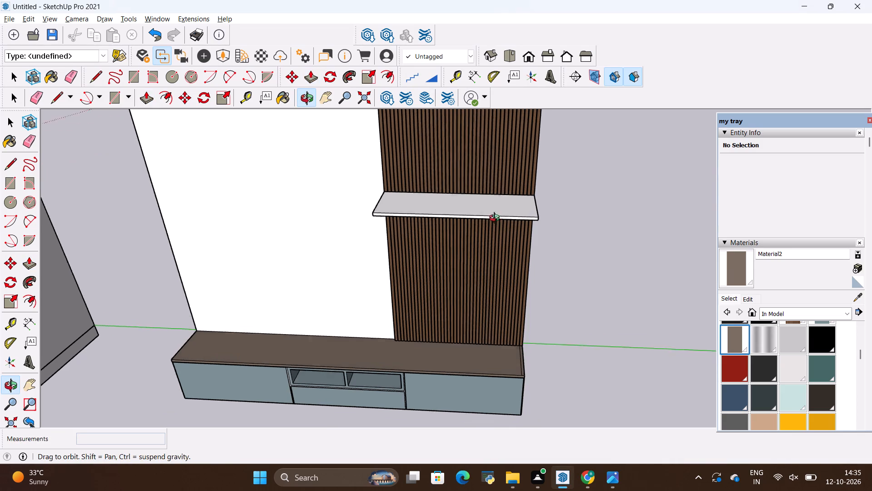
pyautogui.moveTo(496, 219); pyautogui.dragTo(498, 243, button='middle')
pyautogui.press('space')
pyautogui.tripleClick(505, 223)
pyautogui.rightClick(503, 222)
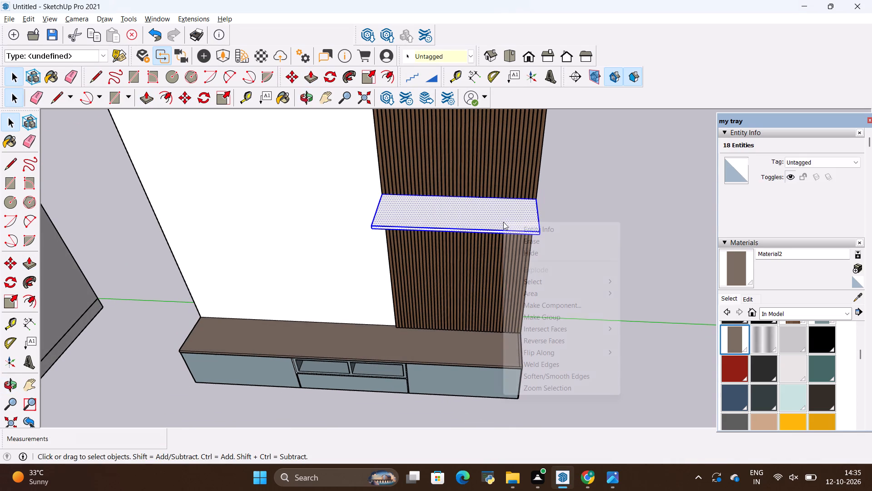
pyautogui.click(536, 314)
# Copy the grouped shelf 1'6" straight down the slat panel from its rear outer corner, and clear the selection.
pyautogui.scroll(-1, 469, 300)
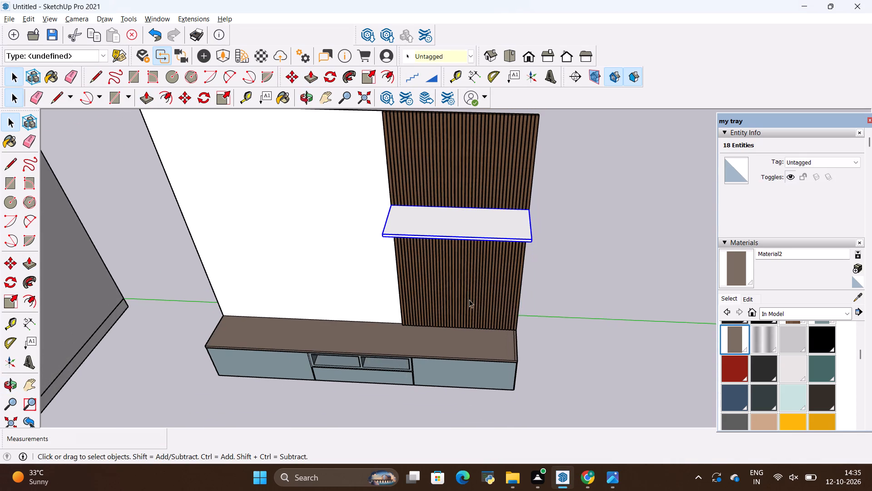
pyautogui.hotkey('alt', 'Tab')
pyautogui.hotkey('alt', 'Tab')
pyautogui.moveTo(505, 307); pyautogui.dragTo(279, 238, button='middle')
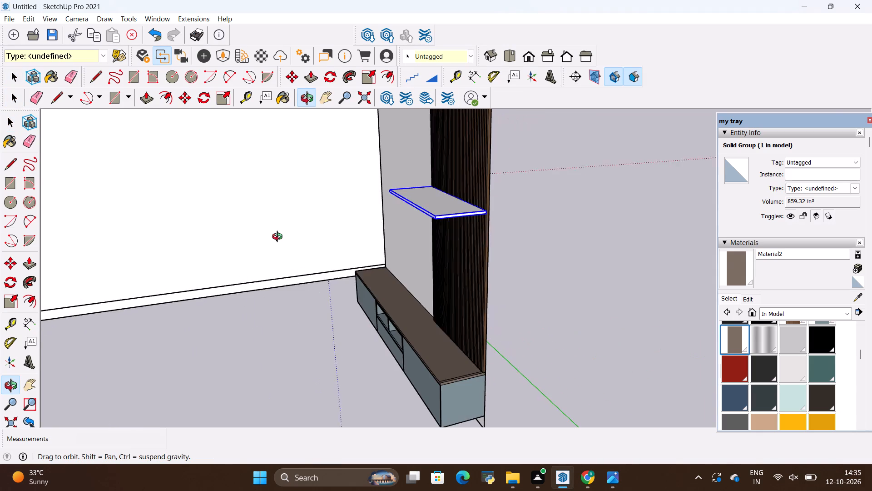
pyautogui.moveTo(279, 238); pyautogui.dragTo(297, 268, button='middle')
pyautogui.scroll(9, 441, 252)
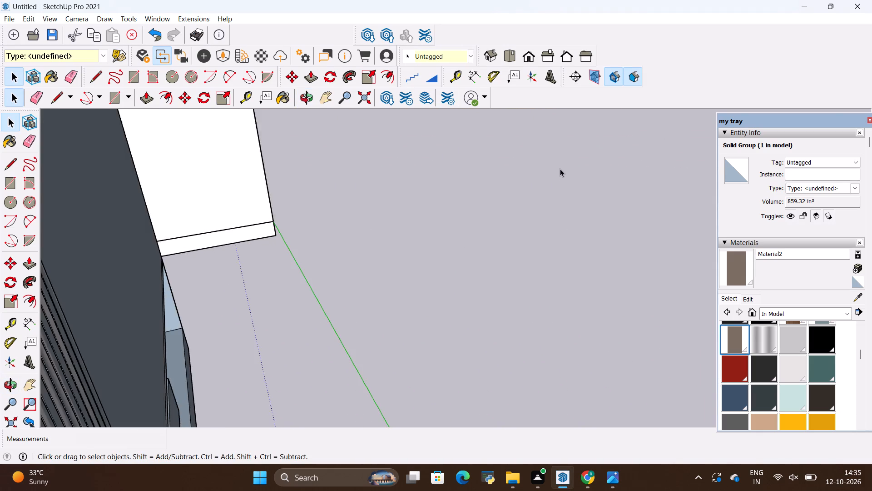
pyautogui.scroll(-5, 560, 172)
pyautogui.scroll(17, 552, 115)
pyautogui.press('m')
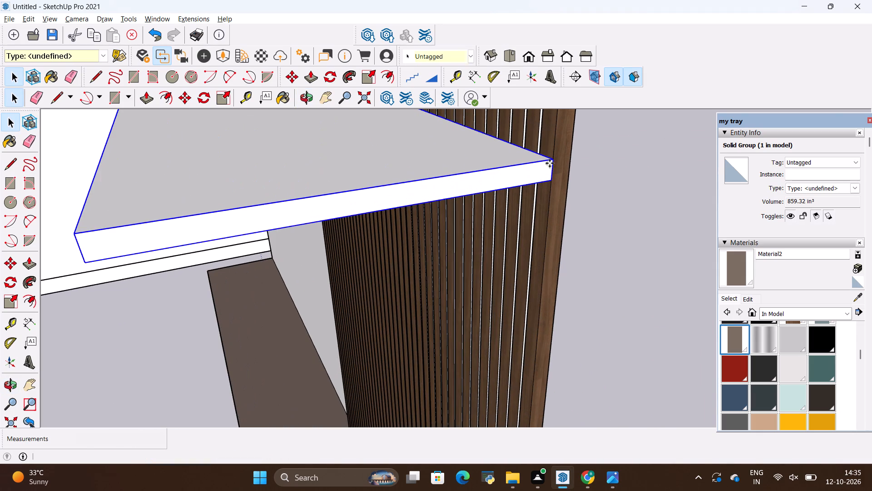
pyautogui.click(553, 160)
pyautogui.scroll(-13, 544, 247)
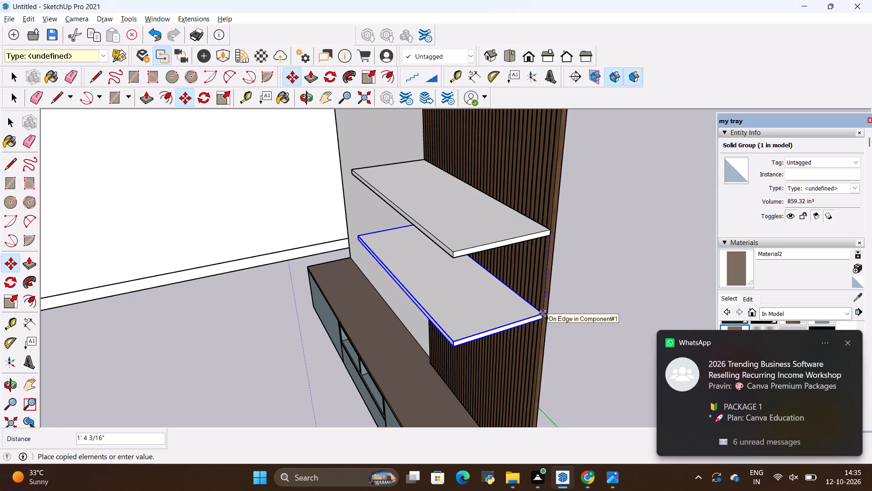
pyautogui.press('BackSpace')
pyautogui.write("1'6")
pyautogui.hotkey('shift', '"')
pyautogui.press('Return')
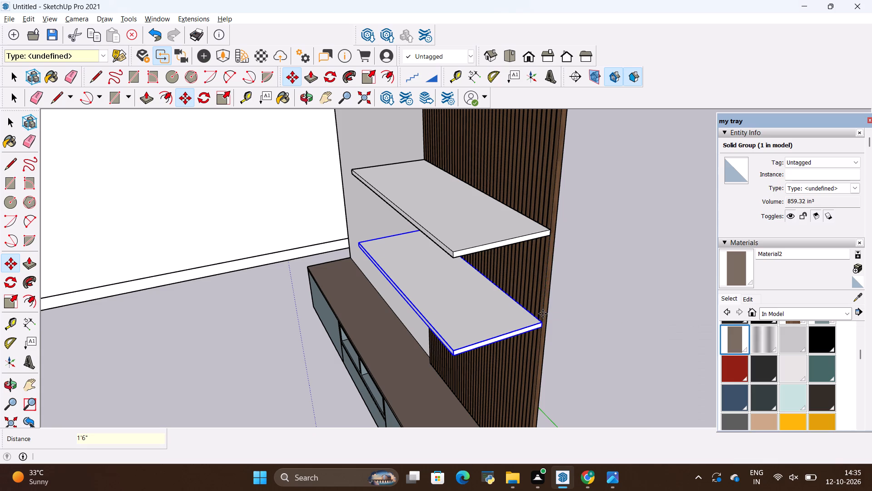
pyautogui.press('Escape')
pyautogui.scroll(-5, 505, 198)
pyautogui.scroll(-2, 515, 292)
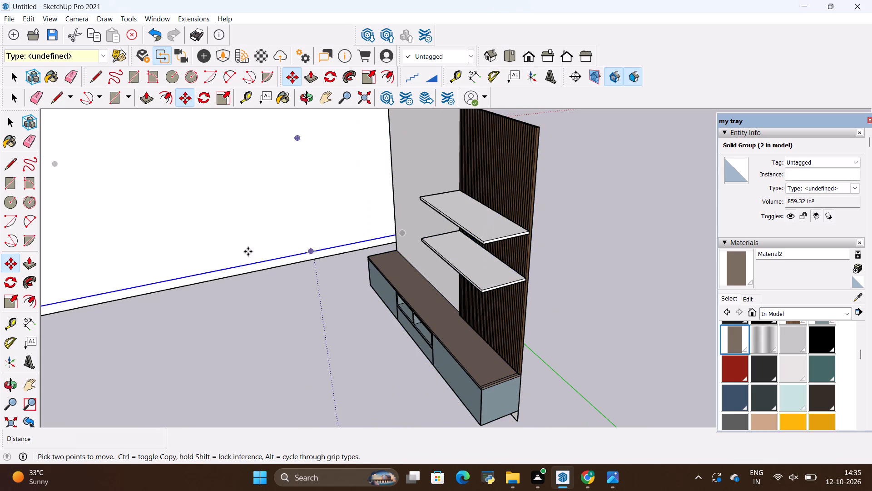
pyautogui.press('Escape')
pyautogui.click(288, 317)
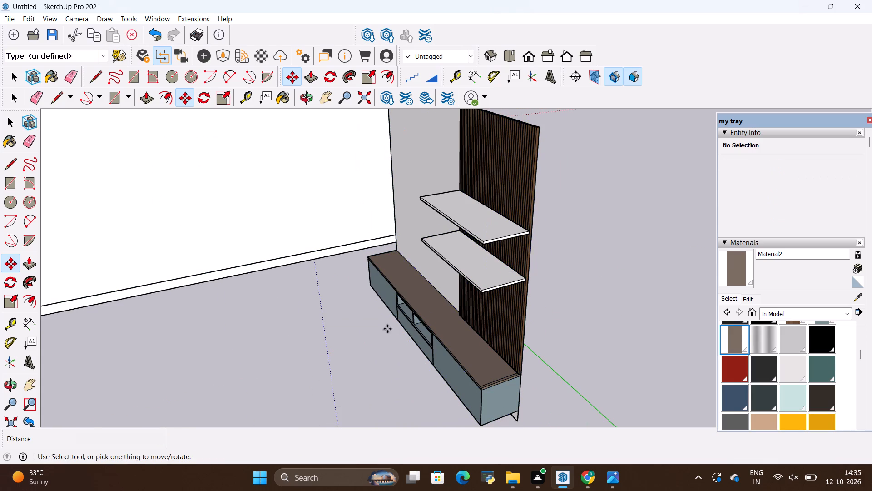
pyautogui.press('Escape')
pyautogui.press('space')
pyautogui.click(342, 324)
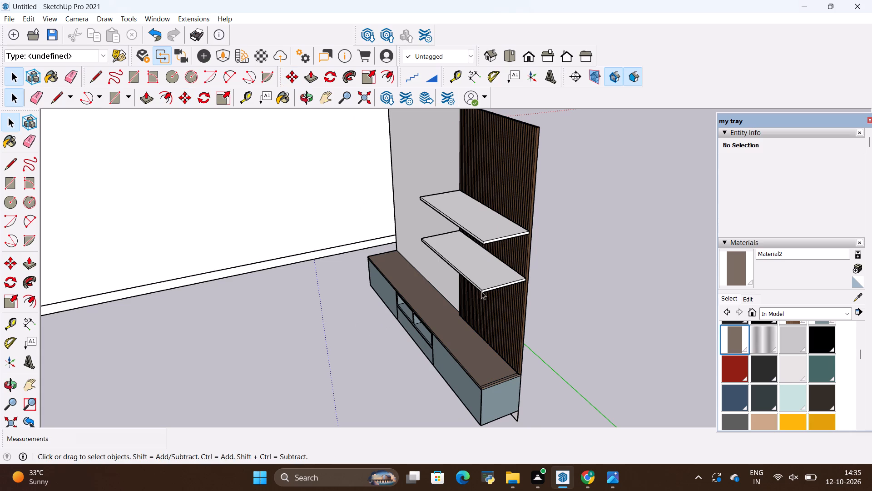
# Copy the lower shelf straight down from its rear outer corner to add a third shelf on the slat panel.
pyautogui.moveTo(482, 291); pyautogui.dragTo(523, 271, button='middle')
pyautogui.scroll(-1, 523, 271)
pyautogui.press('space')
pyautogui.click(504, 270)
pyautogui.scroll(2, 531, 272)
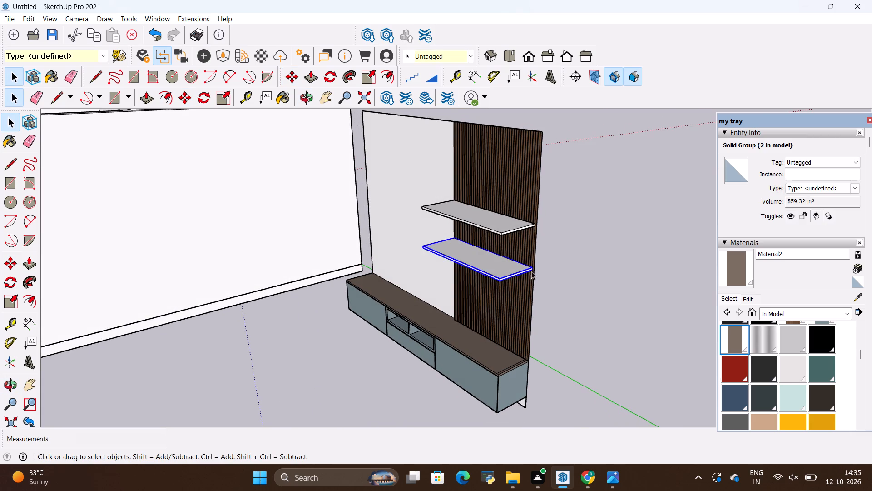
pyautogui.scroll(13, 531, 271)
pyautogui.press('m')
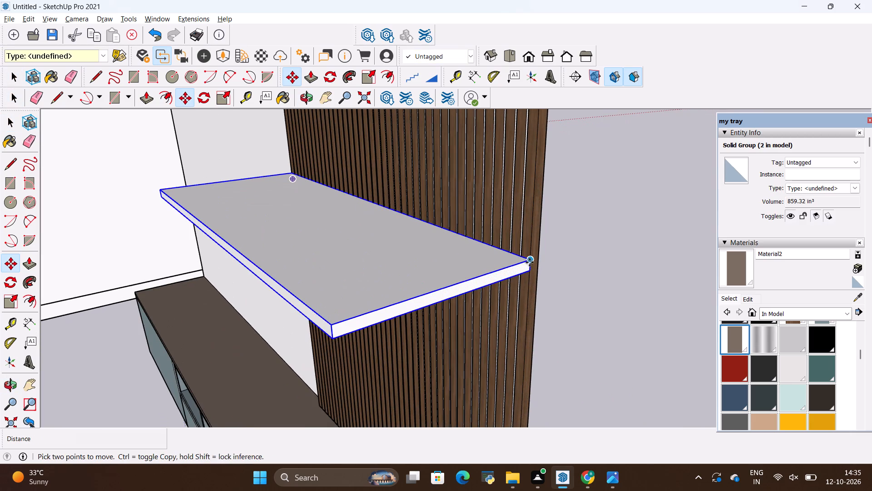
pyautogui.keyDown('ctrl'); pyautogui.click(531, 262); pyautogui.keyUp('ctrl')
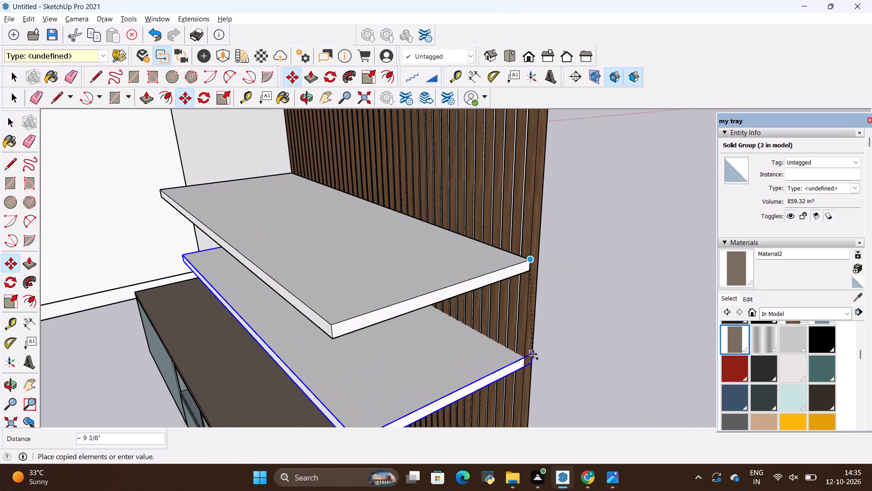
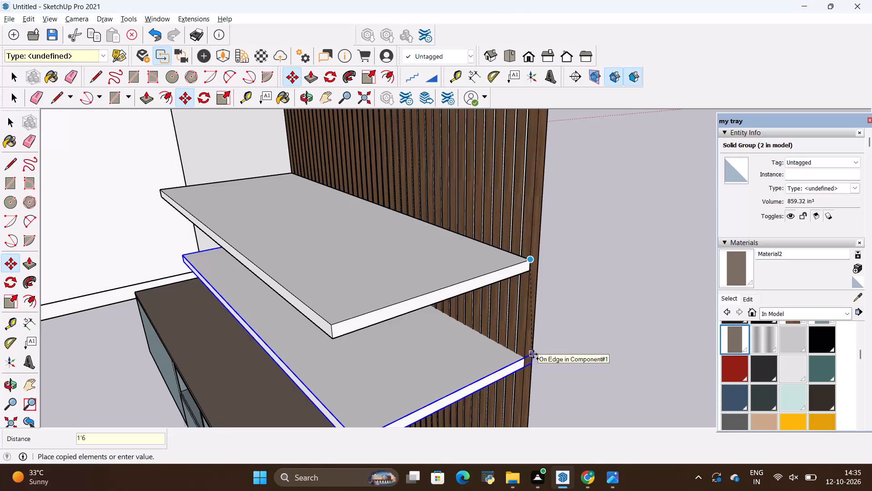
# Set the third shelf's copy distance to 1'6" below the second shelf and clear the selection.
pyautogui.hotkey('shift', '"')
pyautogui.press('Return')
pyautogui.press('Escape')
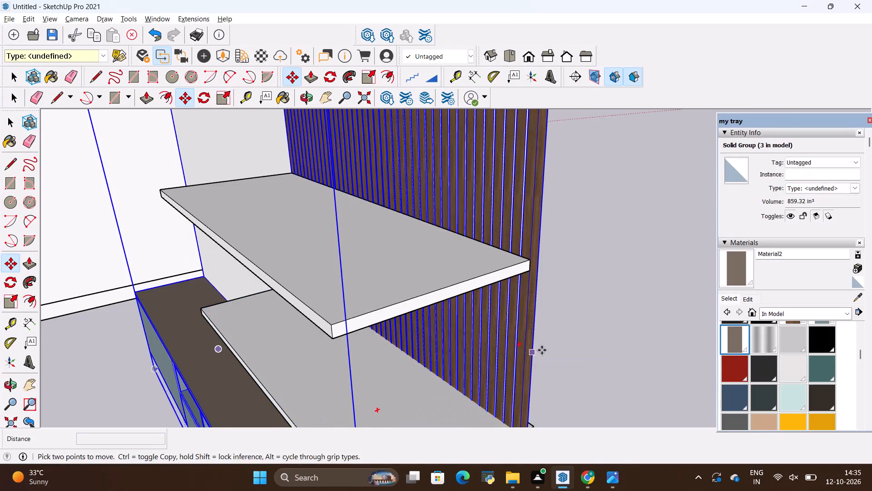
pyautogui.scroll(-4, 552, 353)
pyautogui.press('space')
pyautogui.click(622, 308)
# Shorten the middle shelf by pushing its end face nearest the white wall inward 2' with Push/Pull inside its group.
pyautogui.scroll(-6, 613, 308)
pyautogui.moveTo(395, 372); pyautogui.dragTo(454, 402, button='middle')
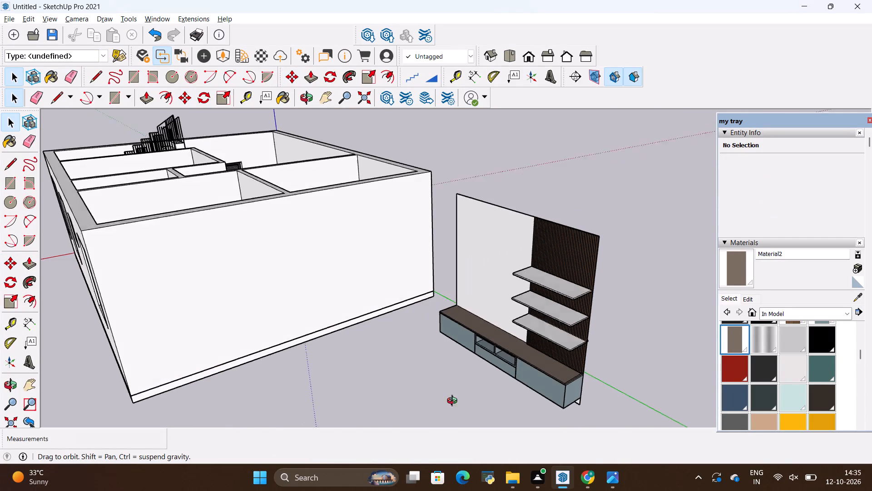
pyautogui.moveTo(454, 402); pyautogui.dragTo(638, 407, button='middle')
pyautogui.scroll(14, 639, 210)
pyautogui.scroll(1, 556, 347)
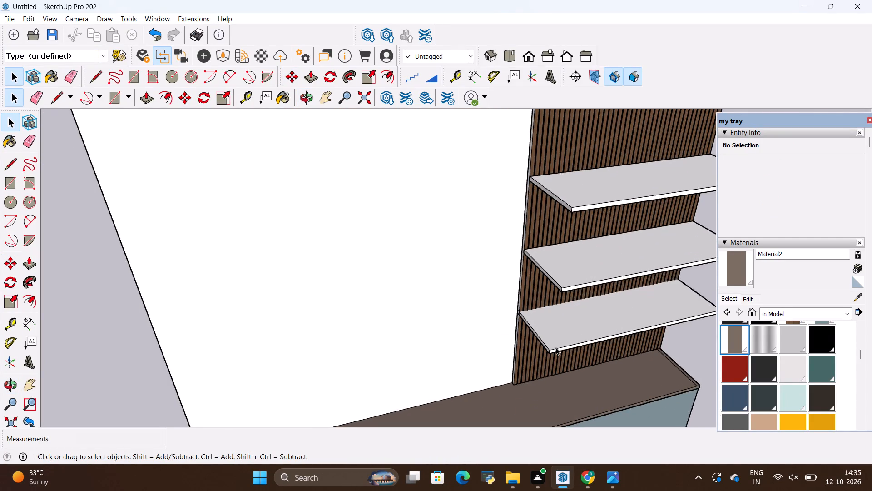
pyautogui.moveTo(556, 347); pyautogui.dragTo(657, 329, button='middle')
pyautogui.scroll(4, 578, 175)
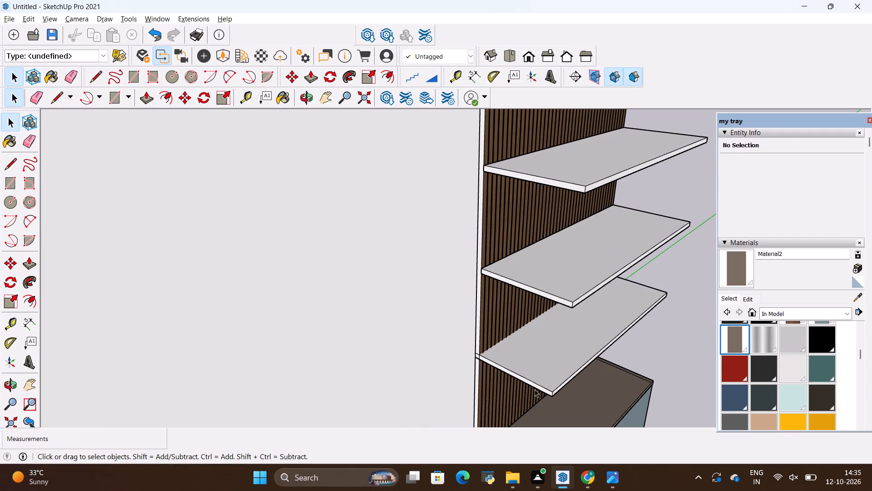
pyautogui.doubleClick(560, 299)
pyautogui.scroll(5, 560, 300)
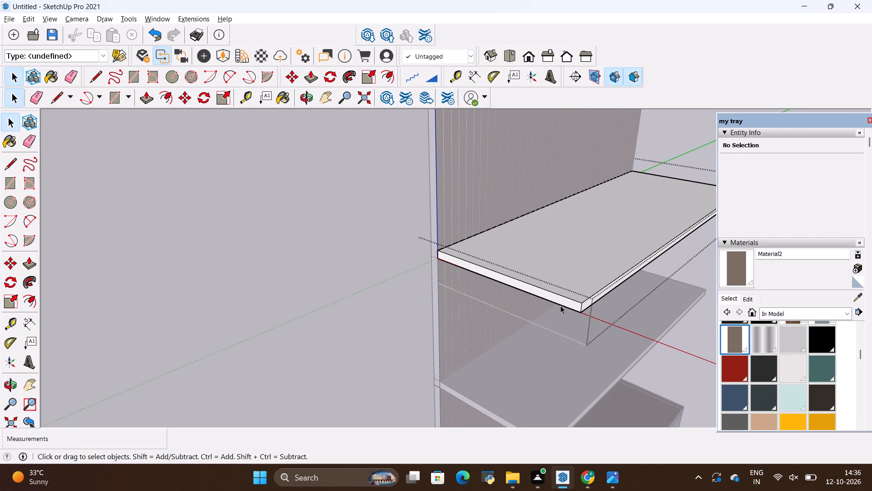
pyautogui.press('p')
pyautogui.click(569, 302)
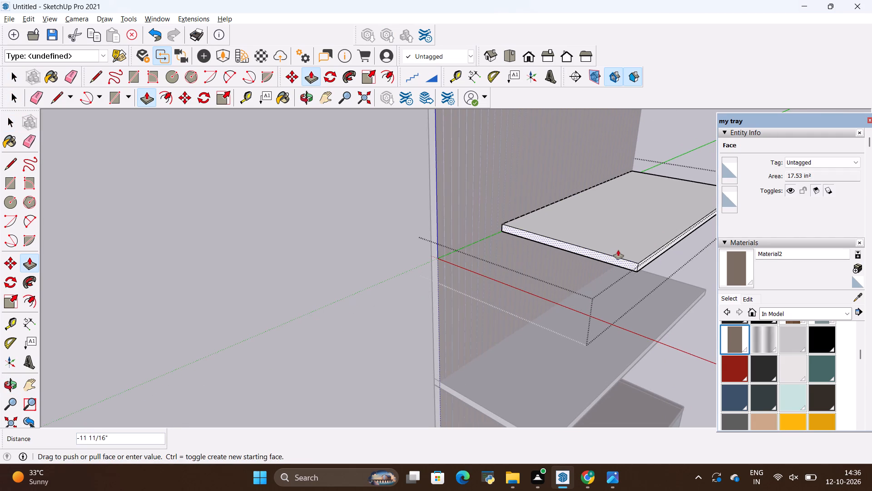
pyautogui.scroll(-3, 621, 246)
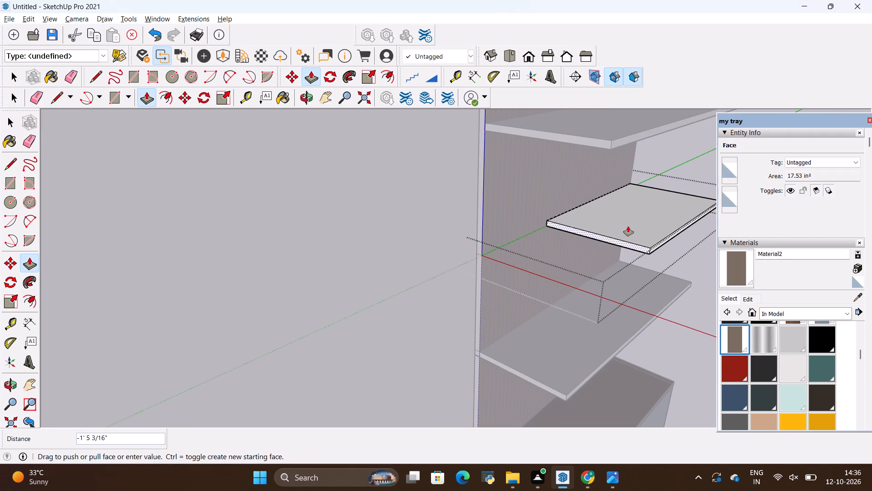
pyautogui.scroll(-5, 610, 235)
pyautogui.moveTo(597, 256); pyautogui.dragTo(590, 256, button='middle')
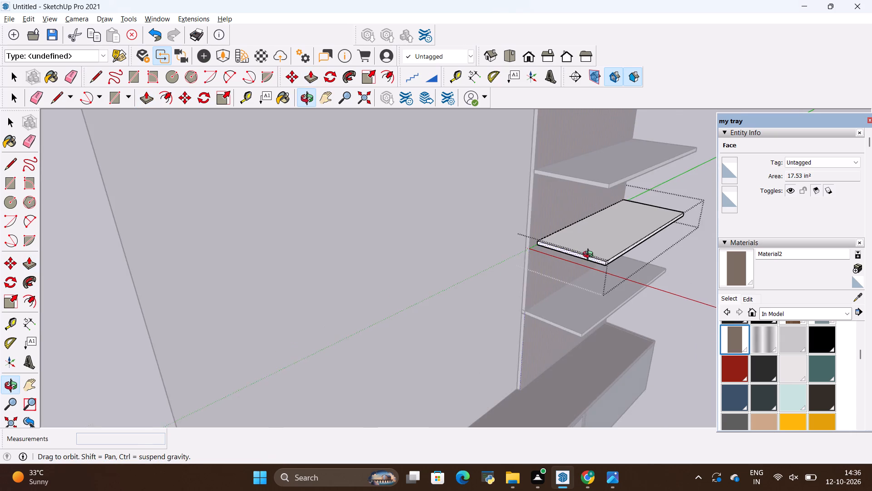
pyautogui.moveTo(590, 256); pyautogui.dragTo(324, 225, button='middle')
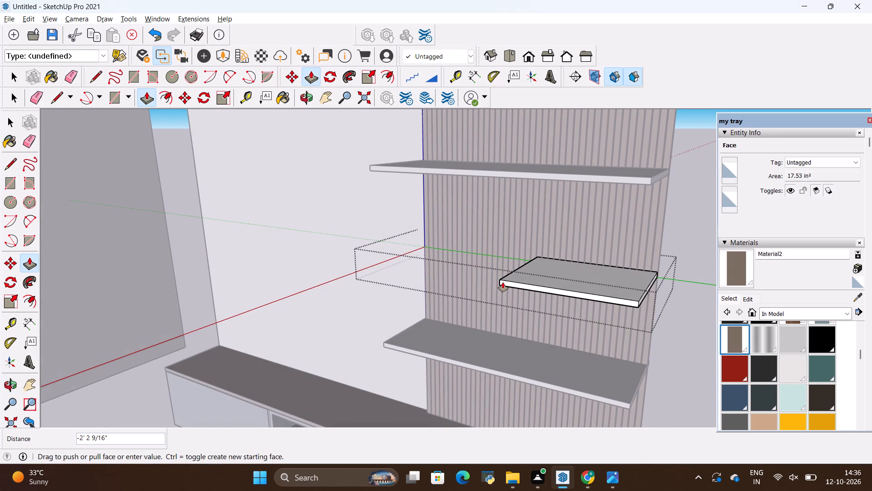
pyautogui.press('BackSpace')
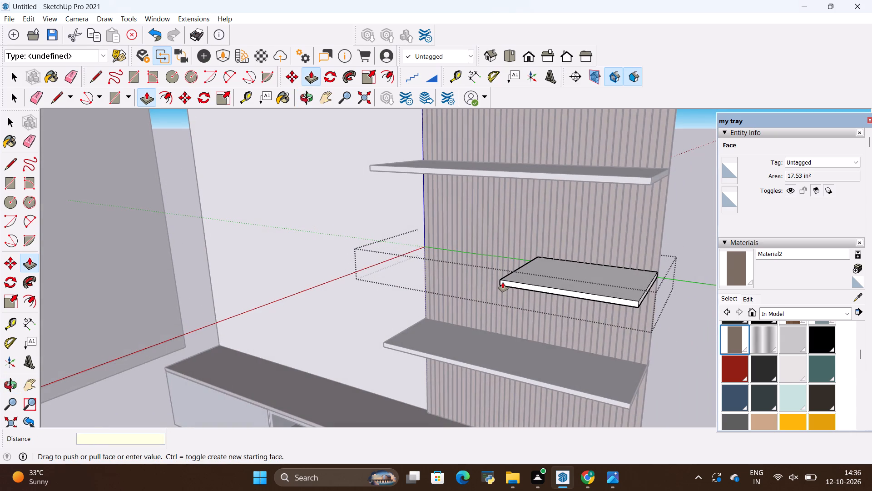
pyautogui.write("2'")
pyautogui.press('Return')
pyautogui.press('Escape')
pyautogui.scroll(-5, 484, 287)
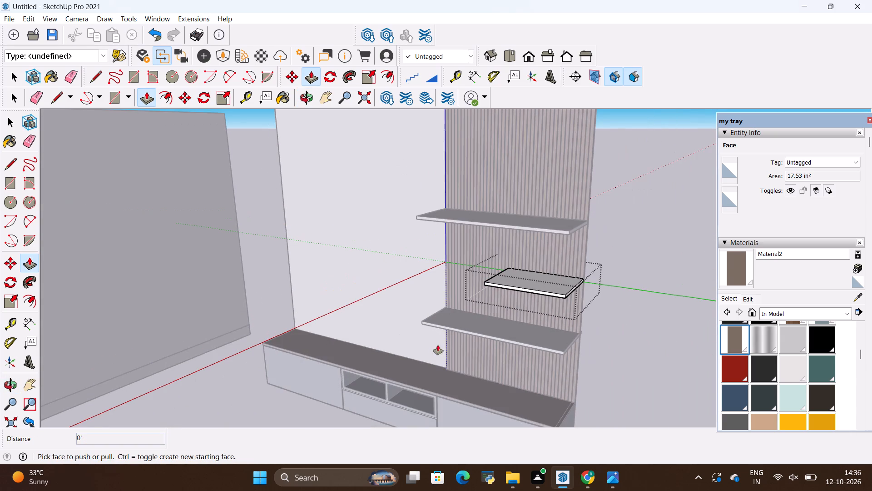
pyautogui.press('space')
pyautogui.click(662, 265)
# Shorten the lowest shelf by pushing its end face nearest the white wall inward 2' with Push/Pull inside its group.
pyautogui.moveTo(227, 435); pyautogui.dragTo(418, 460, button='middle')
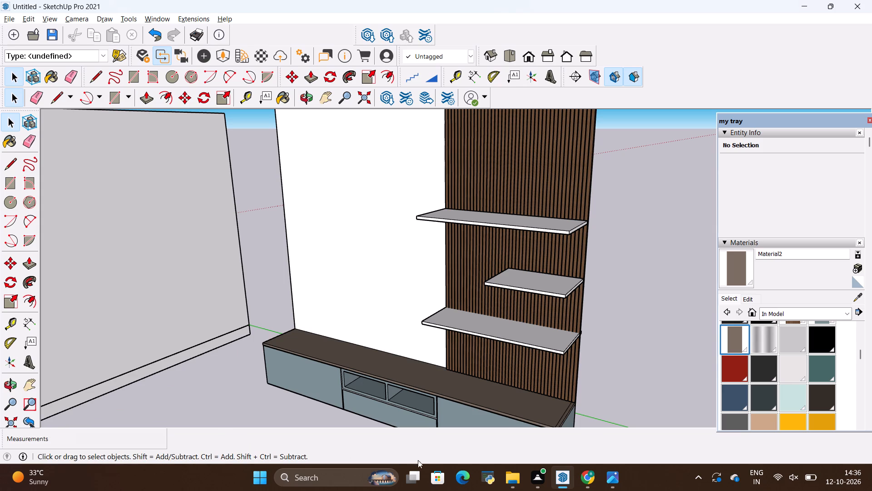
pyautogui.moveTo(418, 460); pyautogui.dragTo(419, 460, button='middle')
pyautogui.scroll(-2, 352, 321)
pyautogui.moveTo(299, 336); pyautogui.dragTo(561, 337, button='middle')
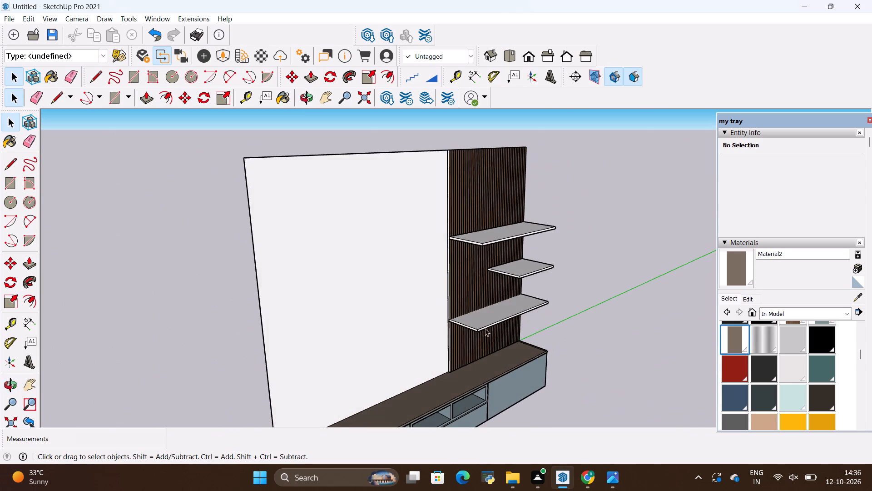
pyautogui.scroll(8, 483, 324)
pyautogui.doubleClick(457, 324)
pyautogui.press('p')
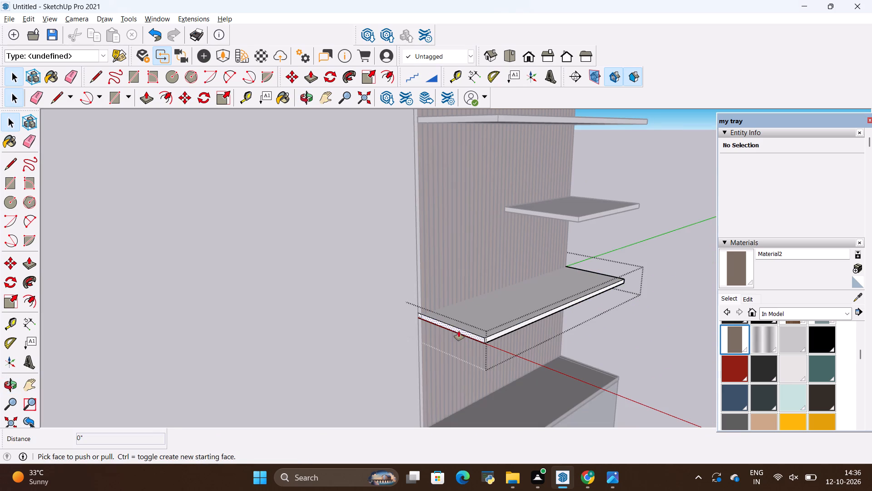
pyautogui.scroll(4, 461, 332)
pyautogui.click(466, 333)
pyautogui.press('BackSpace')
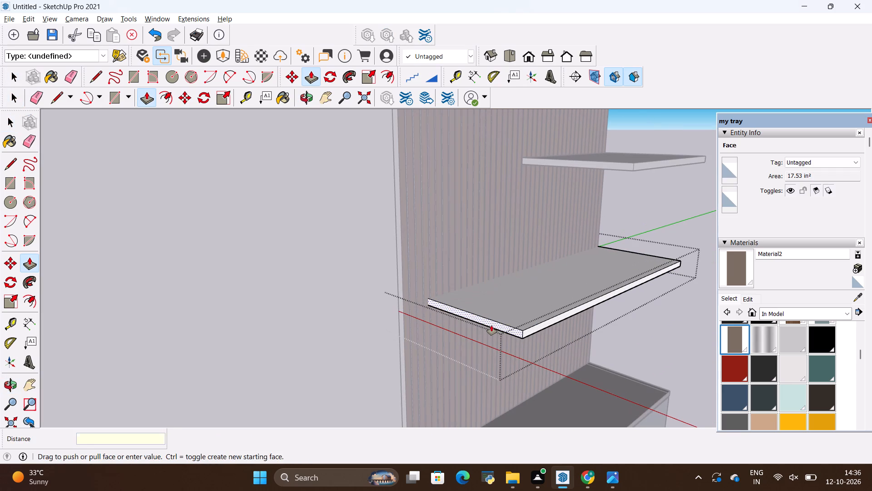
pyautogui.write("2'")
pyautogui.press('Return')
pyautogui.press('Escape')
pyautogui.scroll(-4, 362, 291)
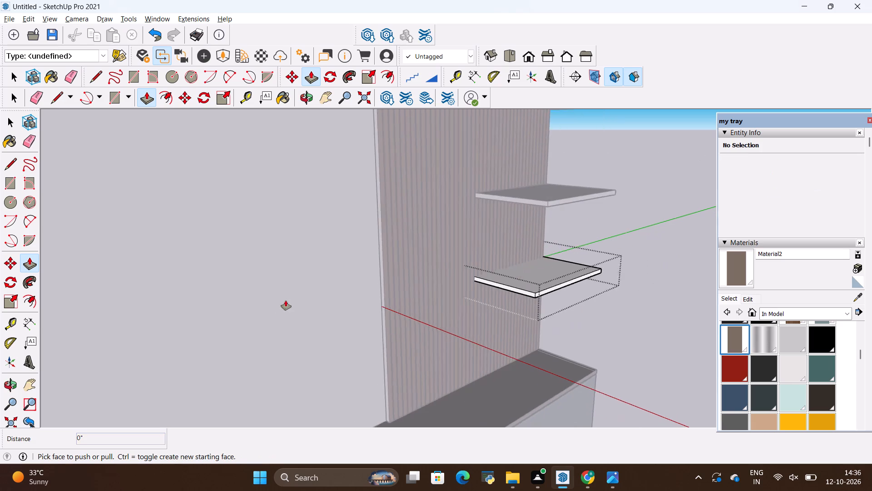
pyautogui.scroll(-2, 286, 301)
pyautogui.press('space')
pyautogui.click(614, 266)
# Check the reference photo, sample the blue-grey material of the cabinet front, and paint the lowest and middle shelves with it.
pyautogui.scroll(-5, 397, 271)
pyautogui.moveTo(465, 270); pyautogui.dragTo(418, 303, button='middle')
pyautogui.hotkey('alt', 'Tab')
pyautogui.hotkey('alt', 'Tab')
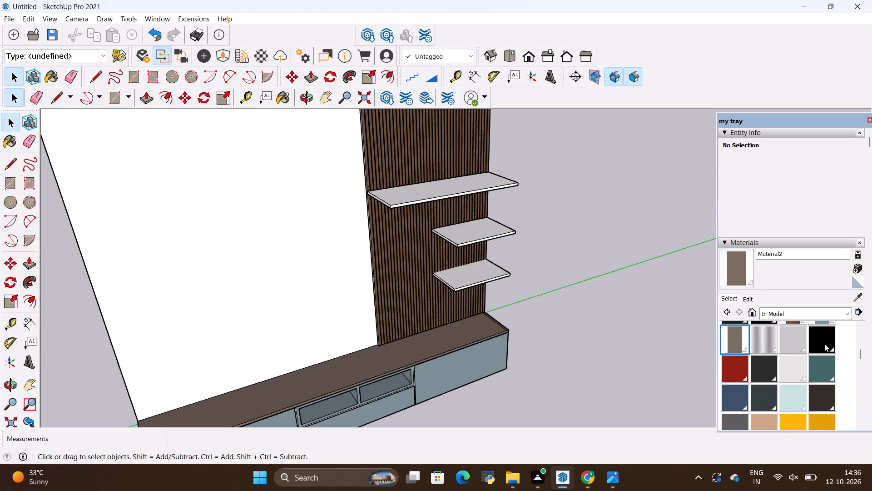
pyautogui.click(860, 295)
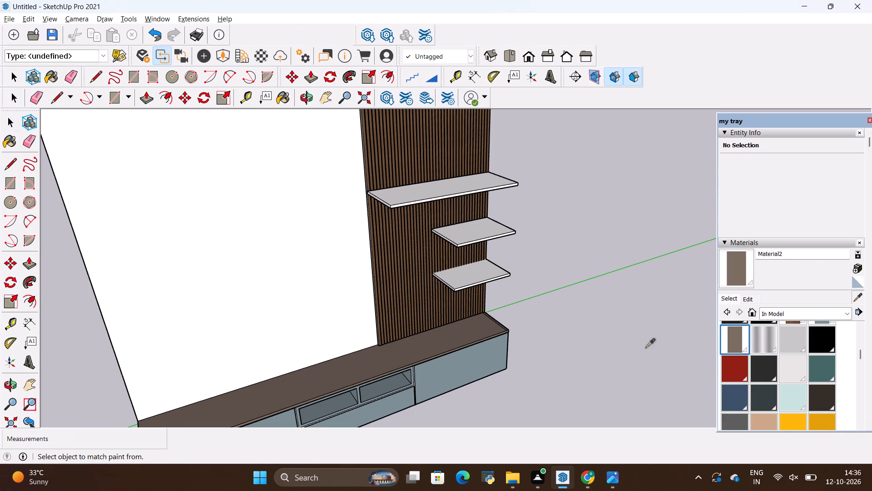
pyautogui.click(481, 364)
pyautogui.scroll(1, 478, 262)
pyautogui.click(475, 279)
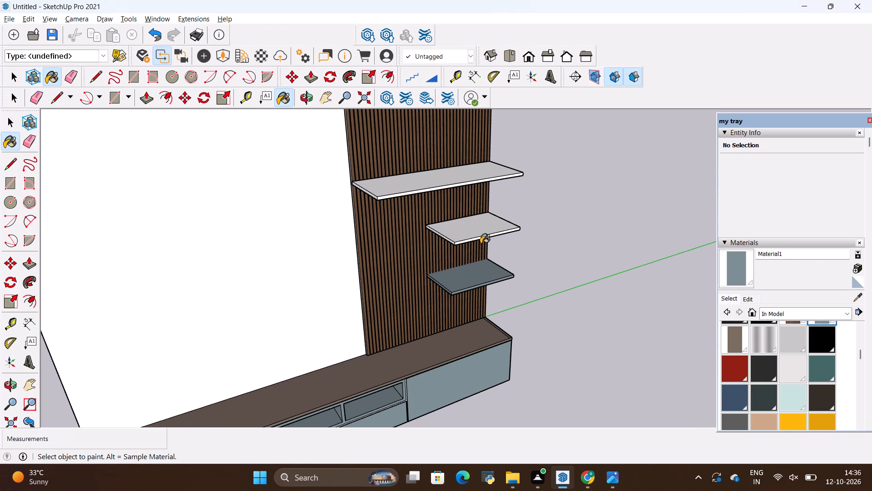
pyautogui.click(480, 228)
pyautogui.scroll(9, 471, 240)
pyautogui.scroll(-4, 454, 266)
pyautogui.press('space')
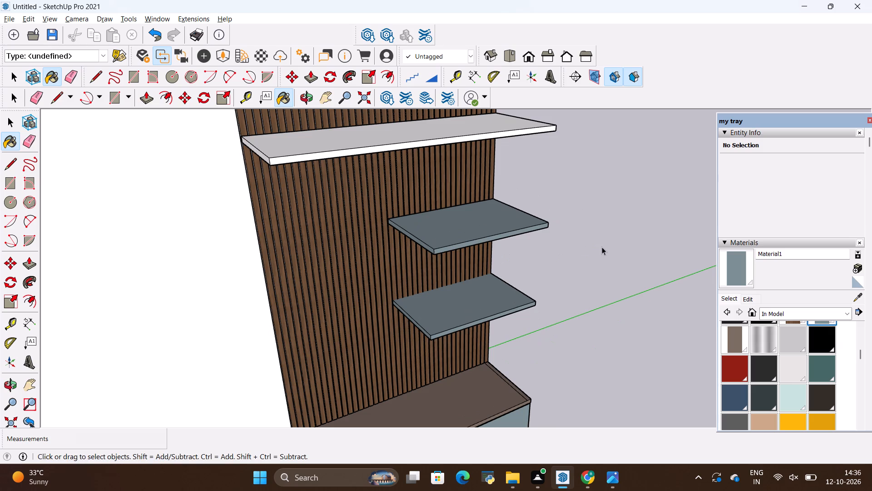
pyautogui.click(602, 247)
# Paint the long top shelf with the same blue-grey Material1 and clear the selection.
pyautogui.scroll(-5, 447, 293)
pyautogui.click(738, 270)
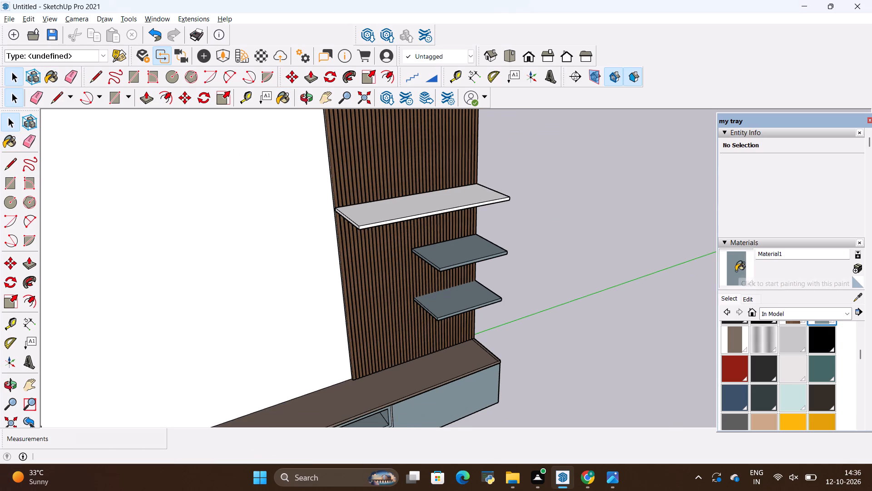
pyautogui.click(469, 204)
pyautogui.press('space')
pyautogui.click(564, 226)
# Compare the painted TV unit with the reference photo, looking at the shelves and the wall finish behind the TV.
pyautogui.scroll(-5, 517, 232)
pyautogui.hotkey('alt', 'Tab')
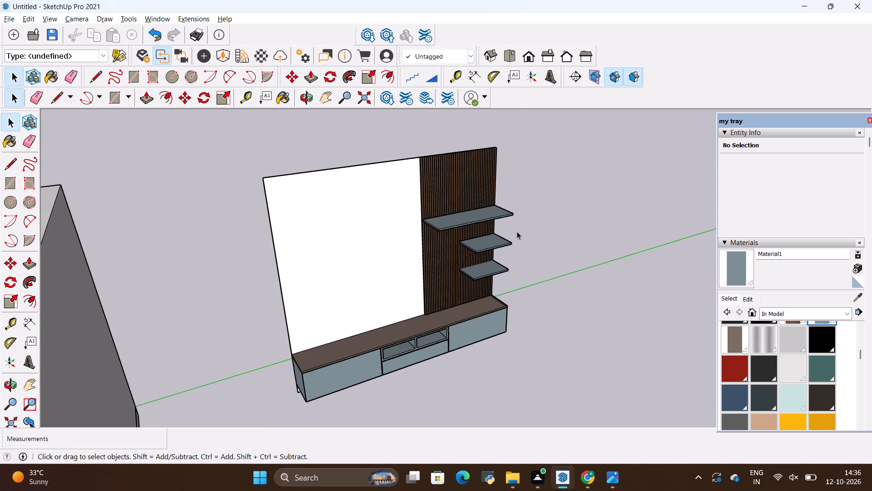
pyautogui.hotkey('alt', 'Tab')
pyautogui.moveTo(489, 290); pyautogui.dragTo(424, 286, button='middle')
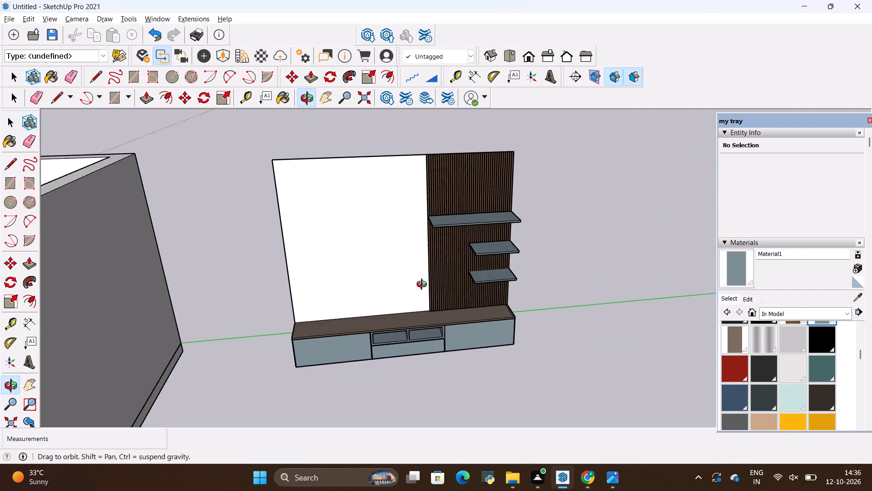
pyautogui.moveTo(424, 286); pyautogui.dragTo(472, 297, button='middle')
pyautogui.hotkey('alt', 'Tab')
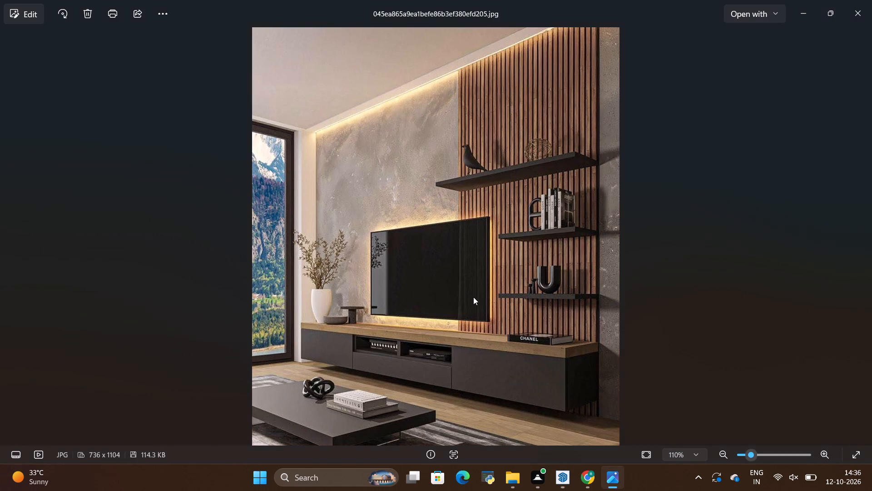
pyautogui.hotkey('alt', 'Tab')
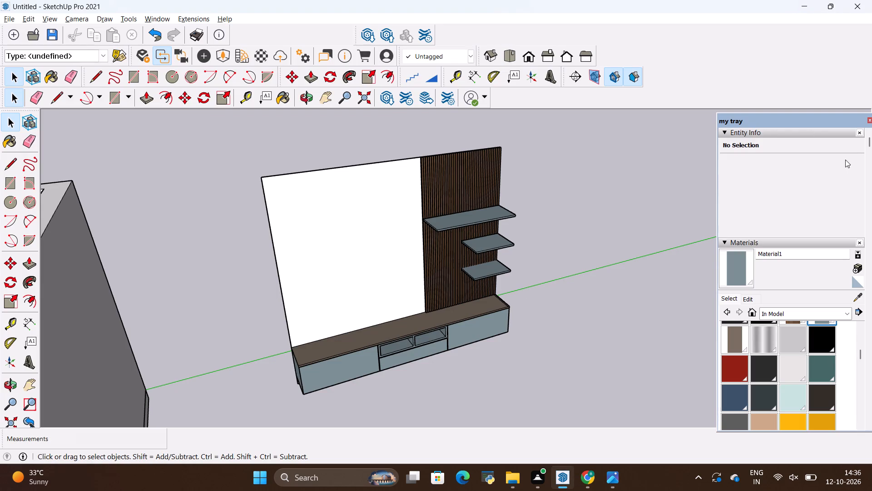
# Create a new material from the beige veined marble image 4bf7b965d9674c47fb907ec33d72bd7f in the all materials folder.
pyautogui.click(856, 269)
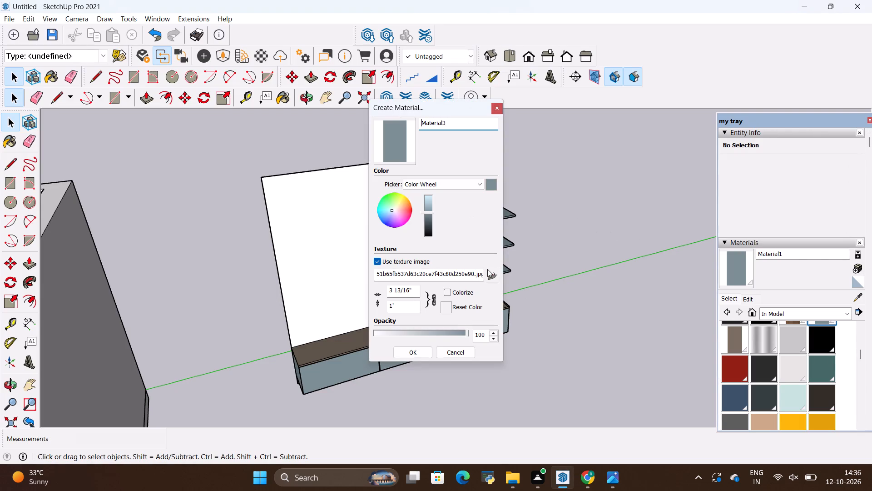
pyautogui.click(487, 269)
pyautogui.scroll(-4, 449, 205)
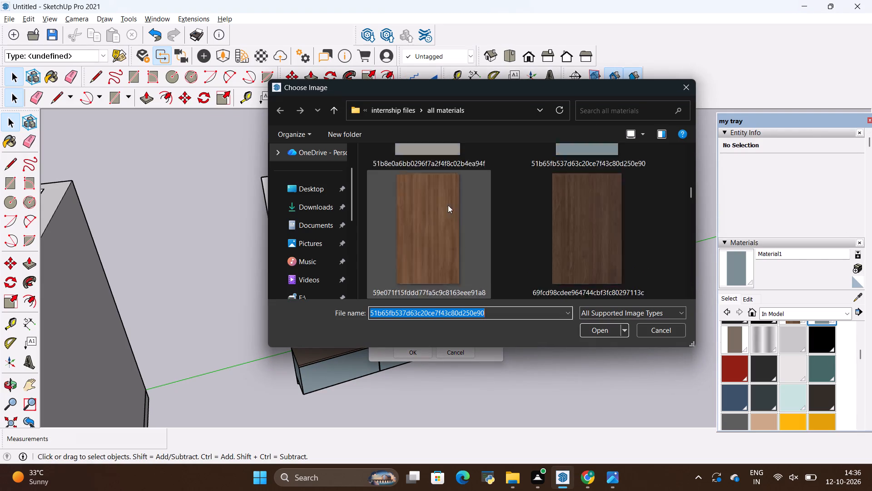
pyautogui.scroll(4, 448, 205)
pyautogui.scroll(-1, 449, 205)
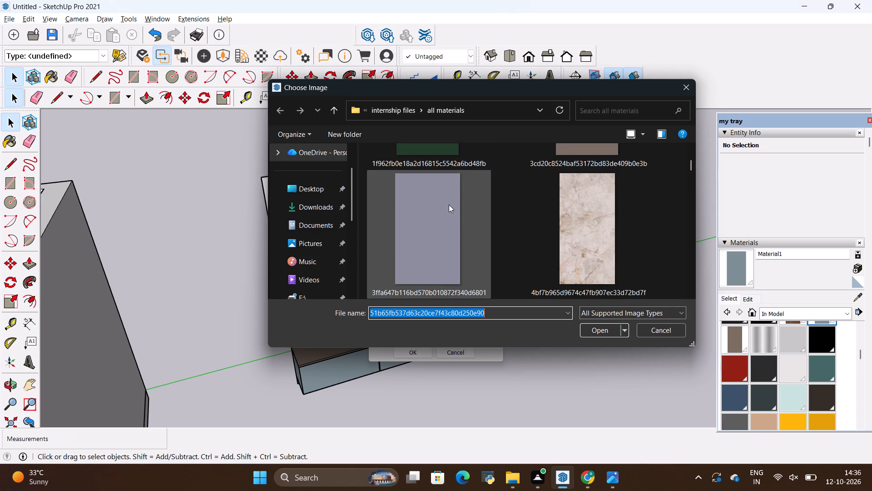
pyautogui.scroll(-3, 603, 222)
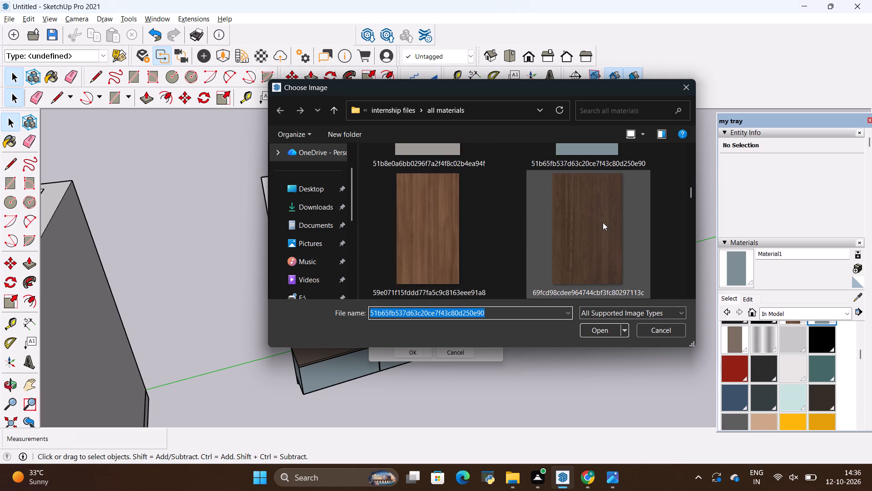
pyautogui.scroll(-2, 603, 222)
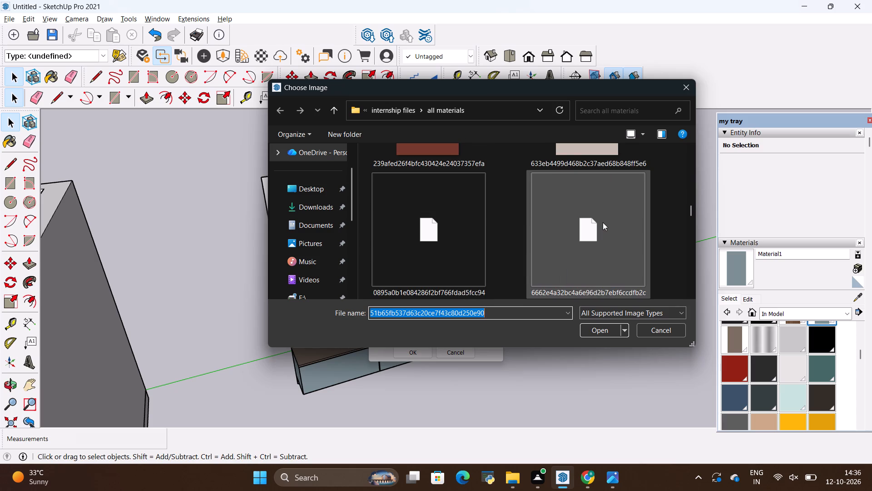
pyautogui.scroll(-3, 603, 222)
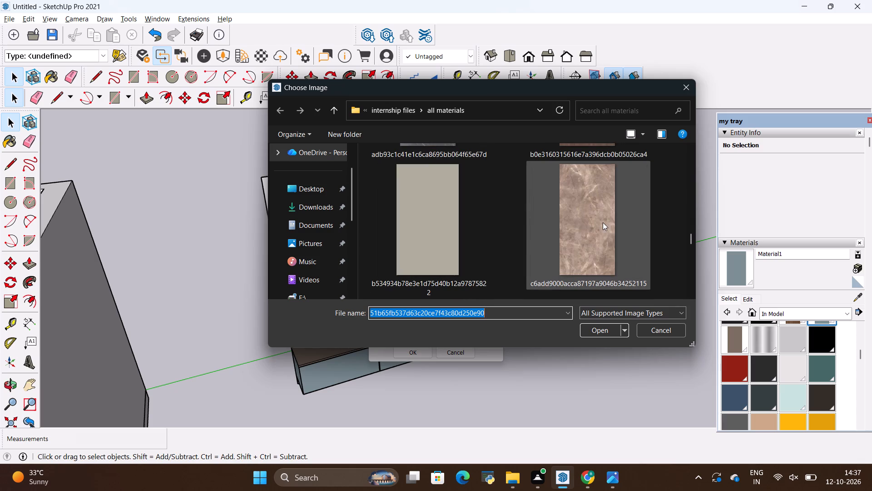
pyautogui.scroll(-4, 603, 222)
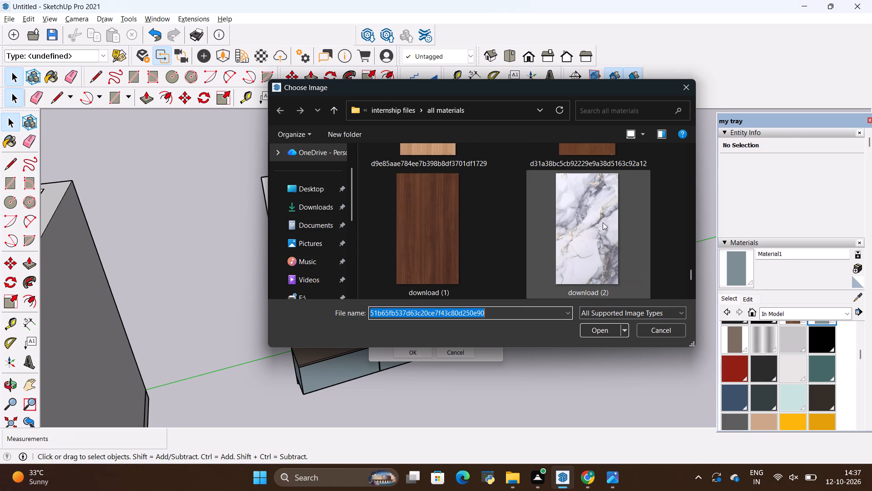
pyautogui.scroll(-3, 603, 222)
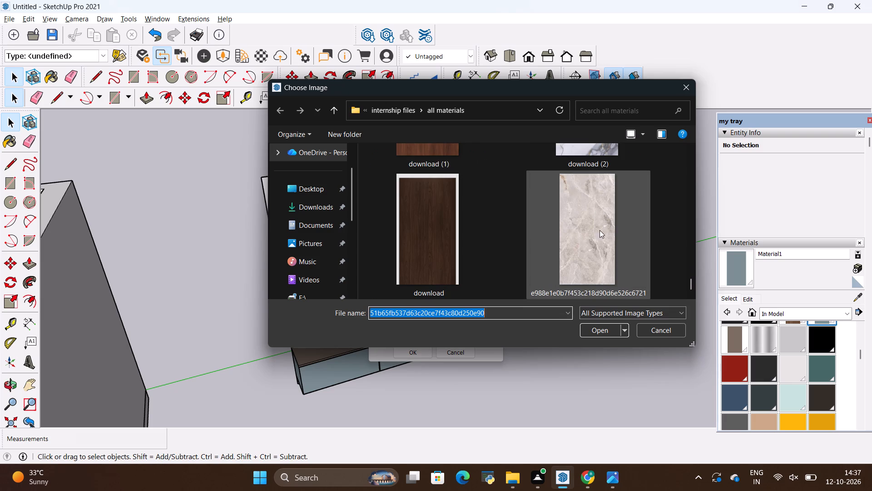
pyautogui.scroll(17, 586, 252)
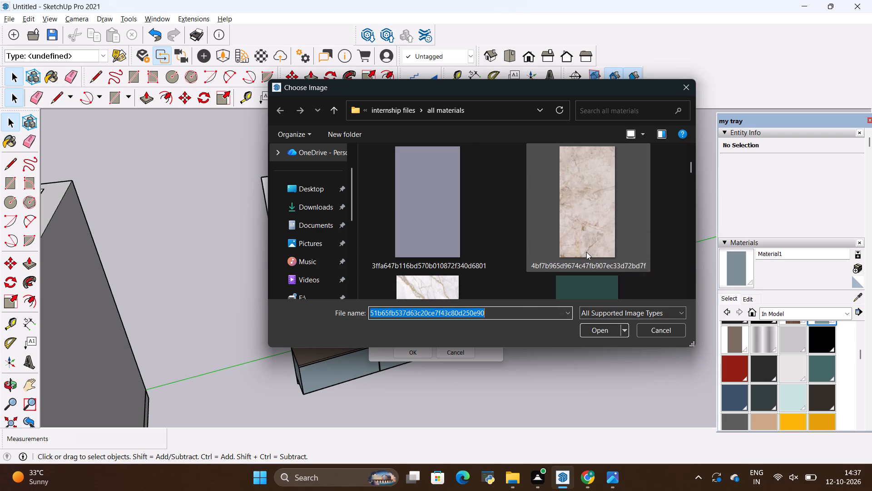
pyautogui.scroll(10, 586, 252)
pyautogui.scroll(-1, 587, 250)
pyautogui.click(580, 206)
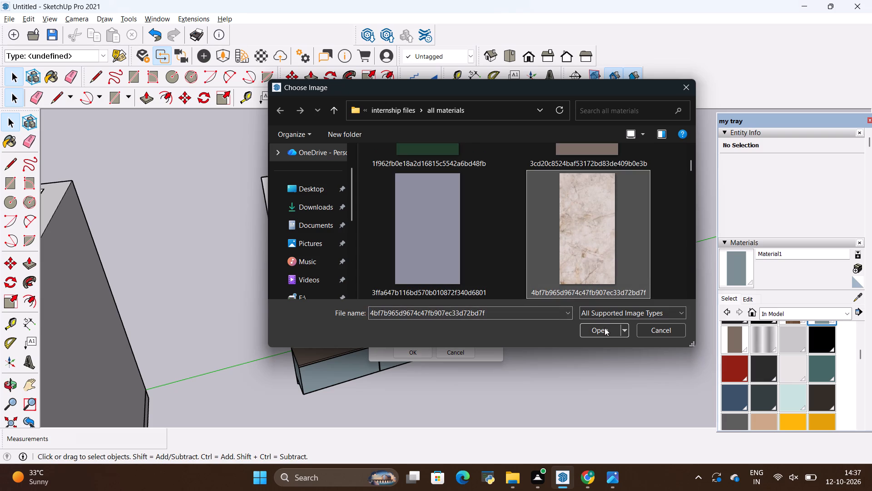
pyautogui.click(604, 329)
pyautogui.click(409, 353)
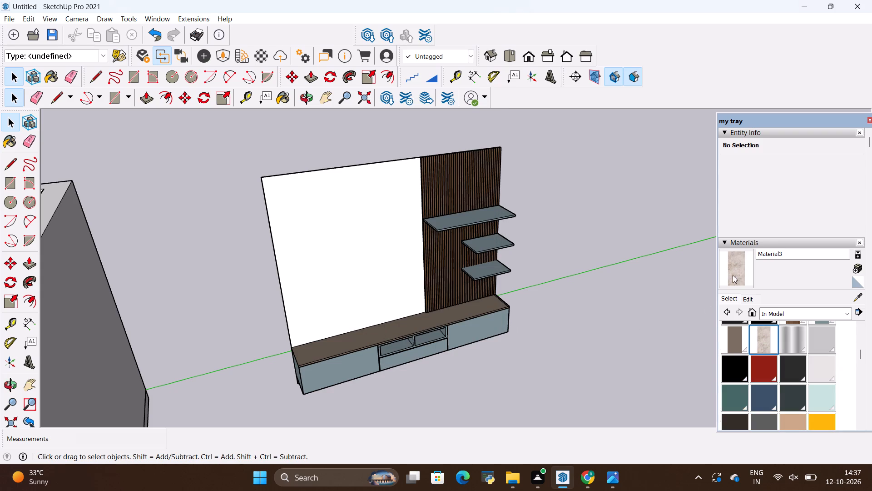
# Paint the white wall panel beside the wood slats with the new beige marble material.
pyautogui.click(746, 265)
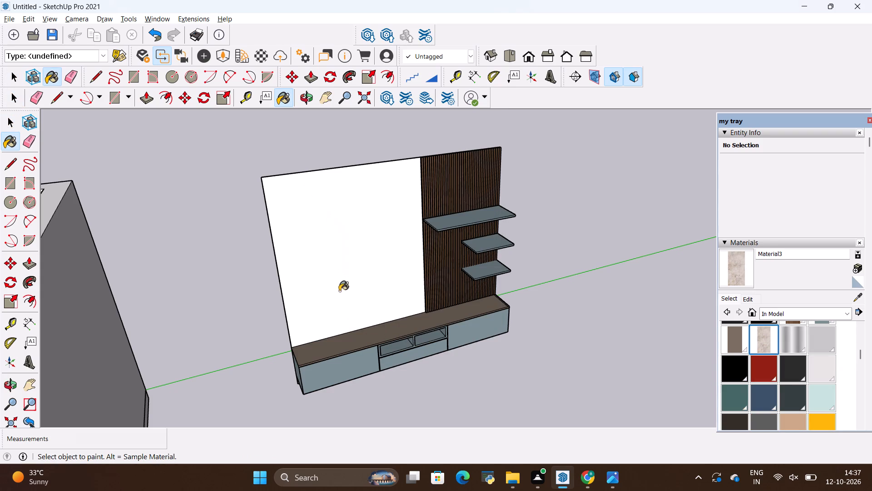
pyautogui.click(336, 281)
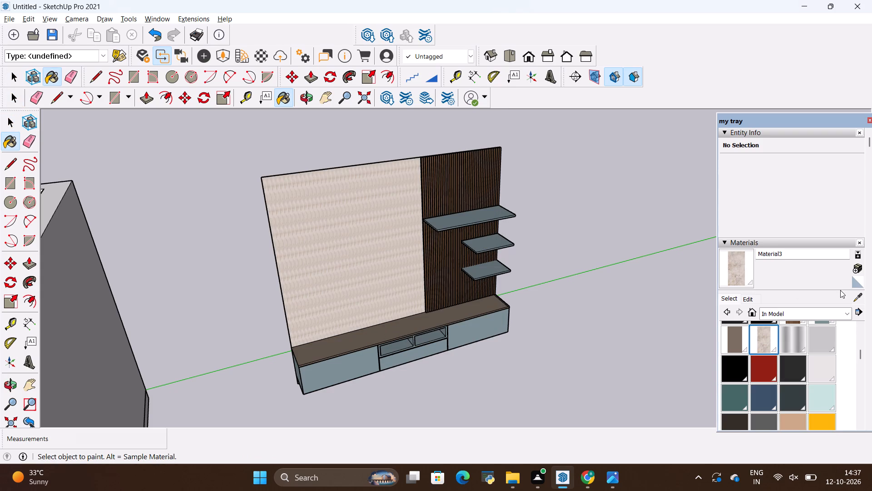
# Set the beige marble material's texture height to 20'.
pyautogui.click(748, 298)
pyautogui.scroll(-2, 748, 344)
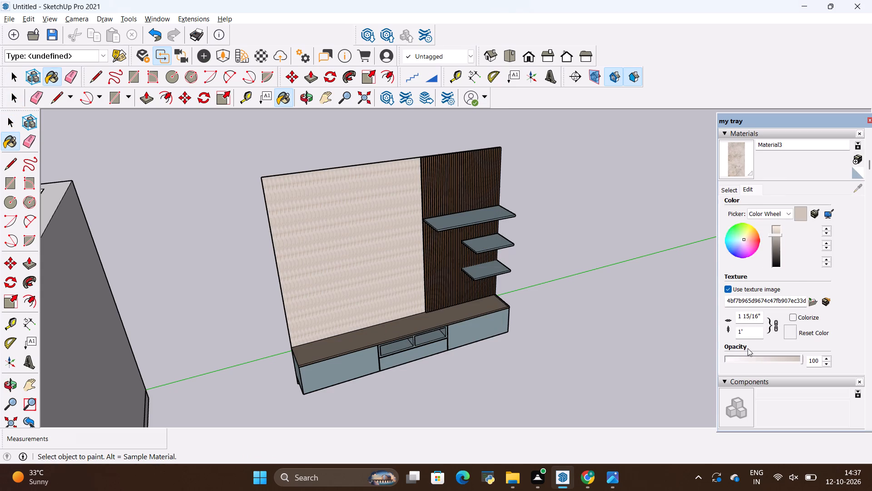
pyautogui.click(752, 333)
pyautogui.press('BackSpace')
pyautogui.press('BackSpace')
pyautogui.press('BackSpace')
pyautogui.write("20'")
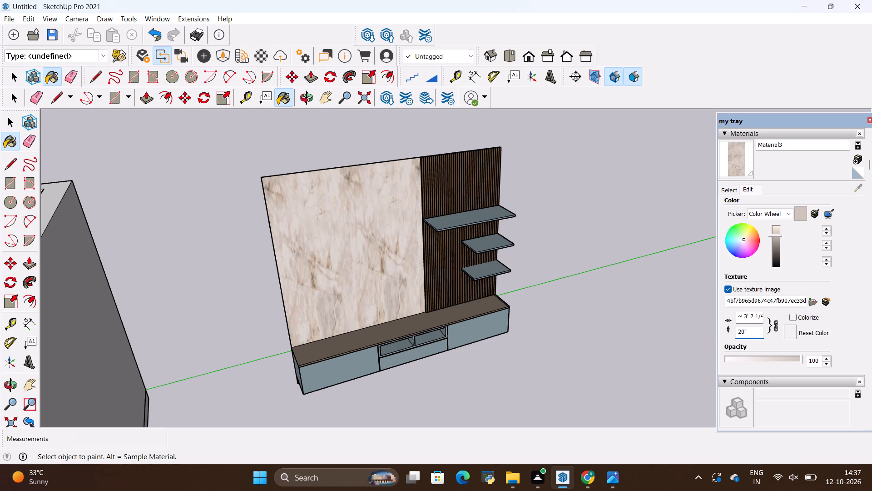
pyautogui.press('Return')
# Reapply the rescaled beige marble to the wall panel and clear the selection.
pyautogui.click(732, 161)
pyautogui.click(359, 245)
pyautogui.scroll(4, 359, 244)
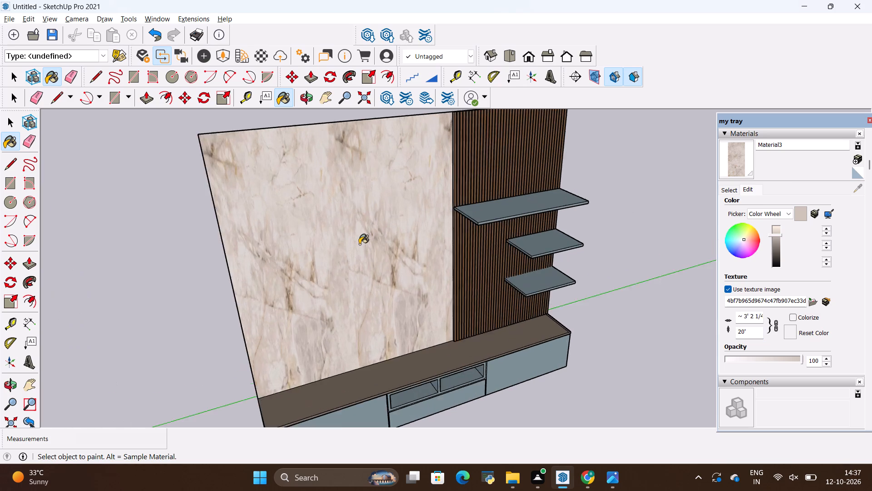
pyautogui.scroll(4, 359, 244)
pyautogui.click(362, 245)
pyautogui.scroll(-10, 363, 245)
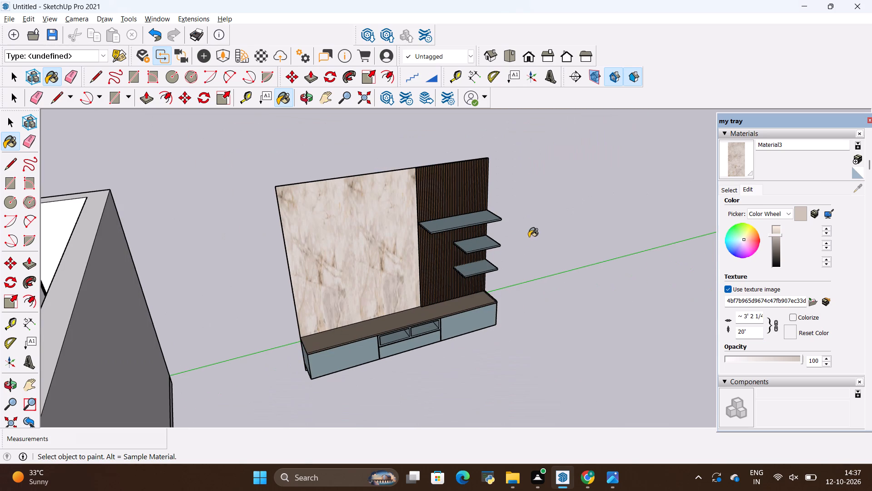
pyautogui.press('space')
pyautogui.click(531, 236)
# Examine the marble wall and cabinet from several angles and compare them with the reference photo, including the TV's placement.
pyautogui.moveTo(498, 264); pyautogui.dragTo(444, 298, button='middle')
pyautogui.scroll(2, 332, 170)
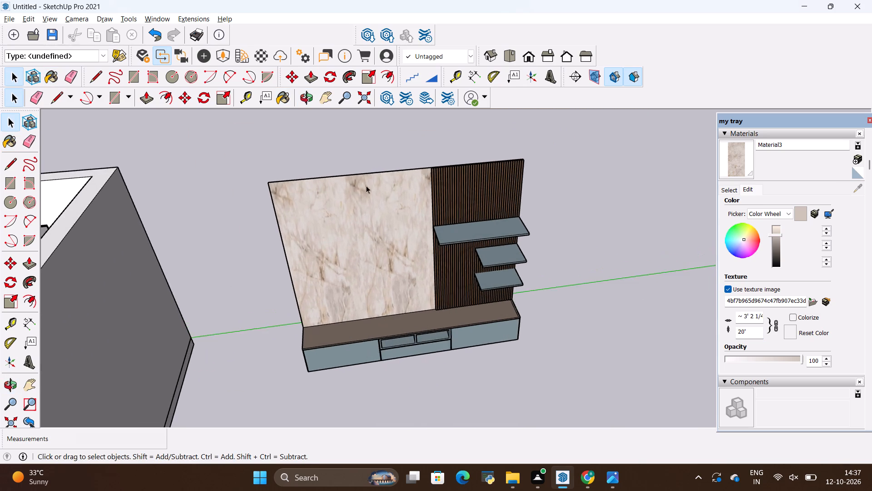
pyautogui.scroll(12, 366, 185)
pyautogui.scroll(-11, 415, 304)
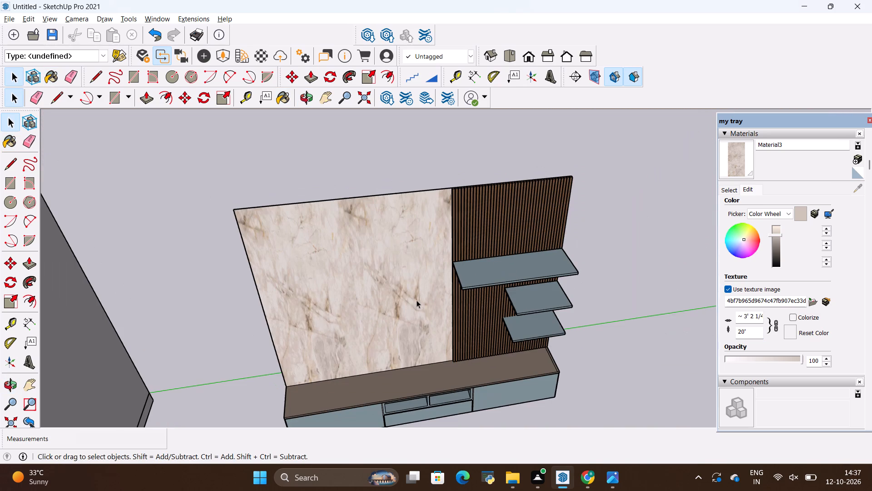
pyautogui.press('space')
pyautogui.click(193, 286)
pyautogui.scroll(-6, 314, 308)
pyautogui.moveTo(370, 351); pyautogui.dragTo(372, 181, button='middle')
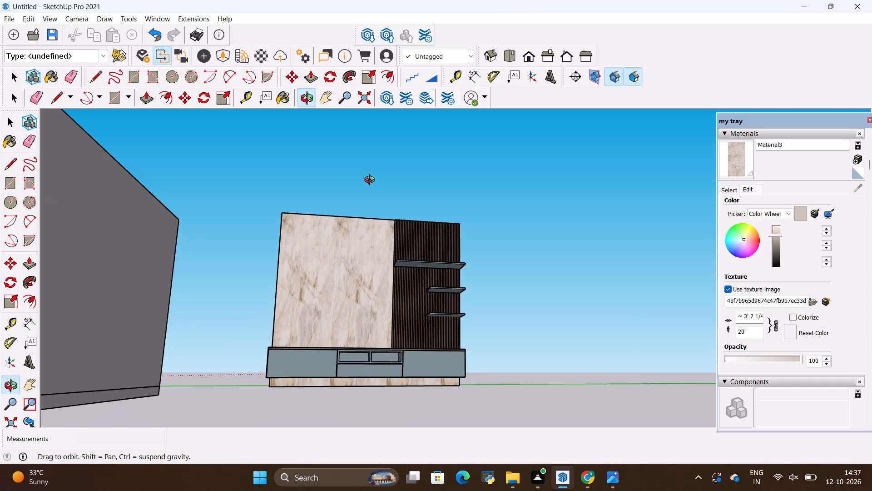
pyautogui.moveTo(372, 181); pyautogui.dragTo(315, 226, button='middle')
pyautogui.scroll(4, 374, 323)
pyautogui.hotkey('alt', 'Tab')
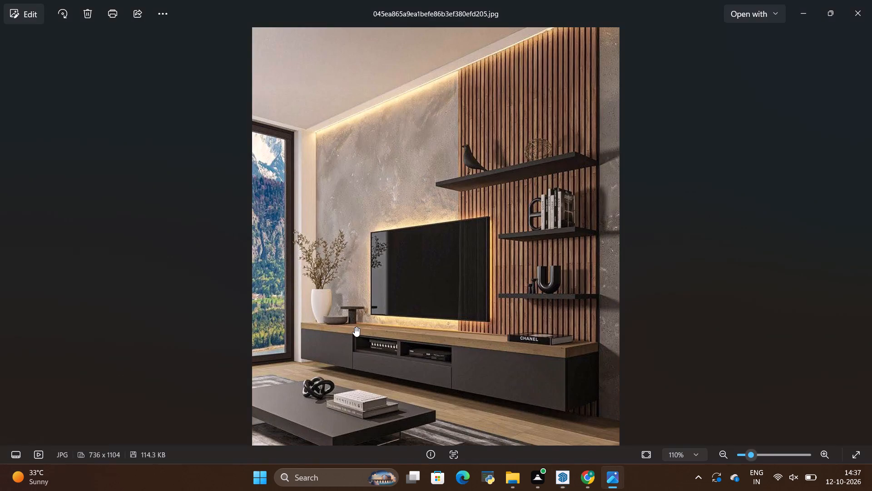
pyautogui.hotkey('alt', 'Tab')
pyautogui.scroll(9, 308, 265)
pyautogui.hotkey('alt', 'Tab')
pyautogui.hotkey('alt', 'Tab')
# Draw a rectangle for the TV, about 2' 5" high by 3' 11" wide, on the marble wall above the cabinet.
pyautogui.scroll(-10, 405, 328)
pyautogui.scroll(-5, 437, 286)
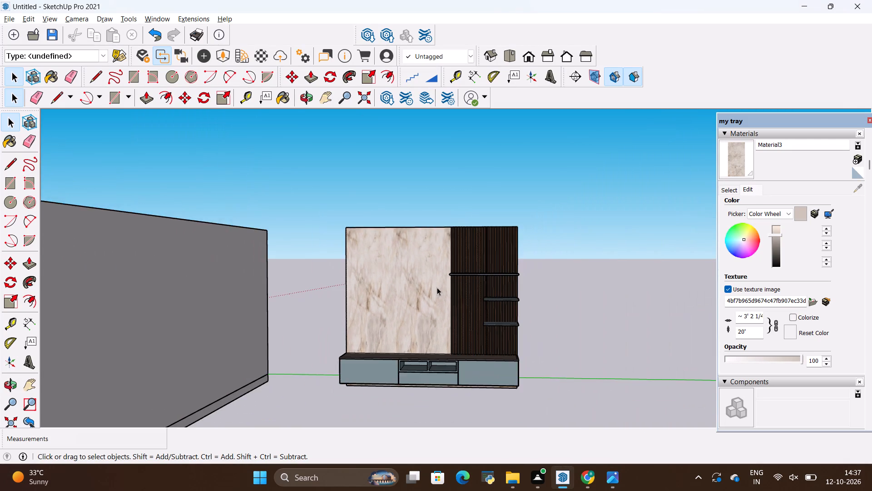
pyautogui.moveTo(437, 287); pyautogui.dragTo(485, 319, button='middle')
pyautogui.scroll(6, 393, 301)
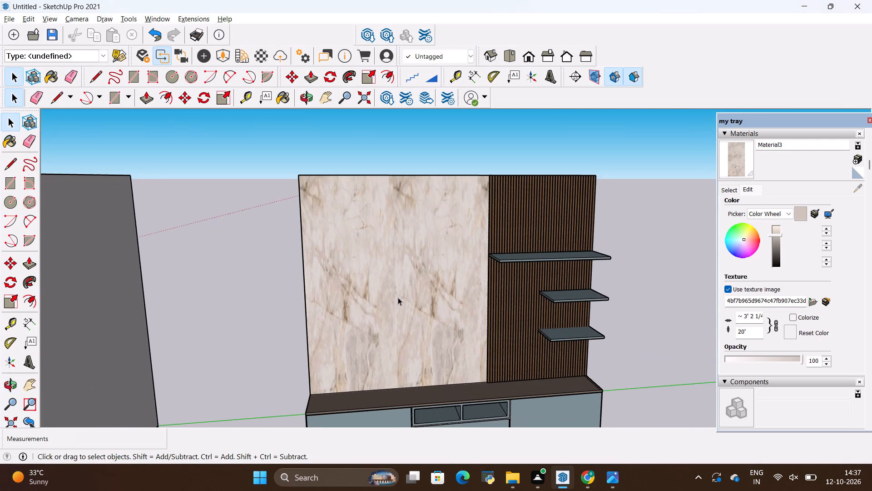
pyautogui.press('r')
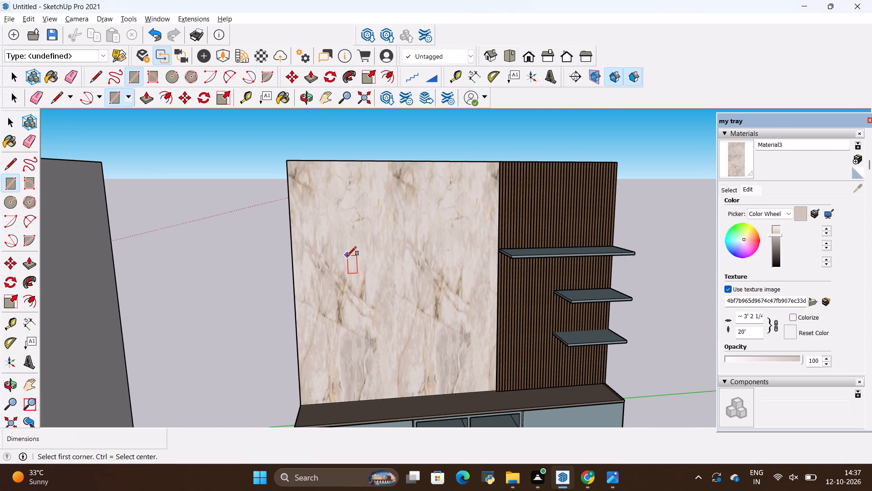
pyautogui.click(347, 261)
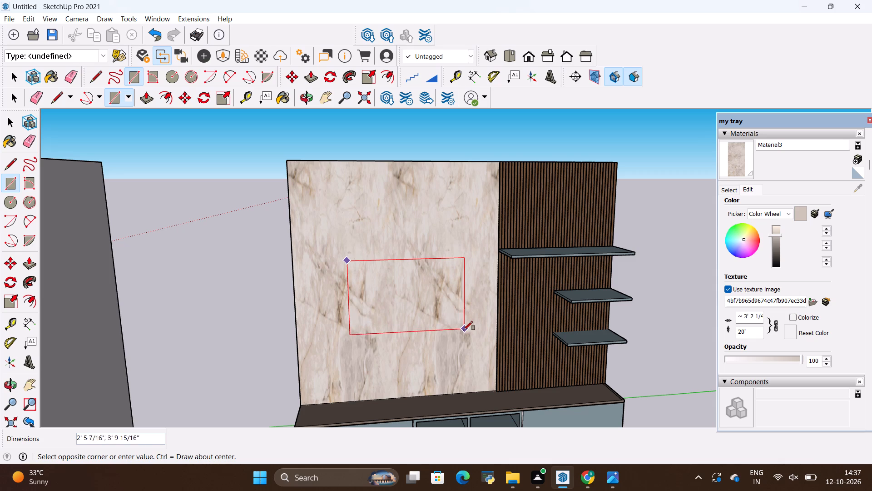
pyautogui.click(467, 327)
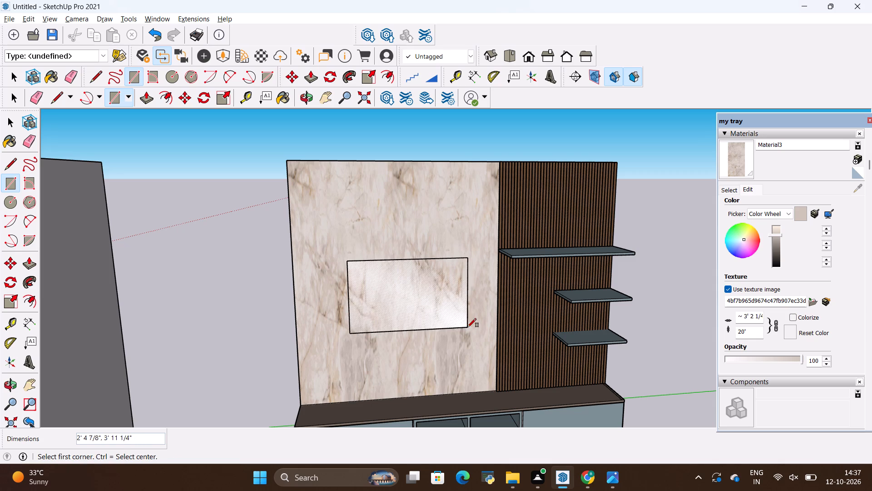
# Pull the TV rectangle 2" out from the marble wall with Push/Pull.
pyautogui.press('p')
pyautogui.click(439, 310)
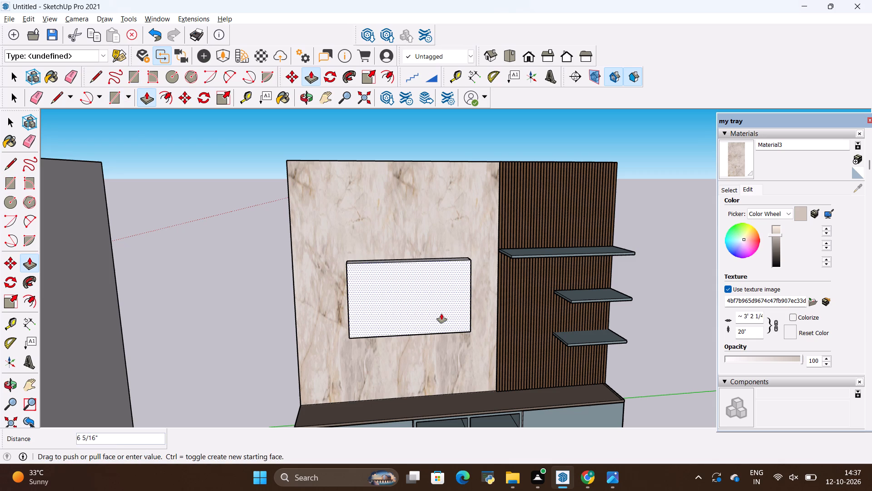
pyautogui.press('BackSpace')
pyautogui.press('2')
pyautogui.hotkey('shift', '"')
pyautogui.press('Return')
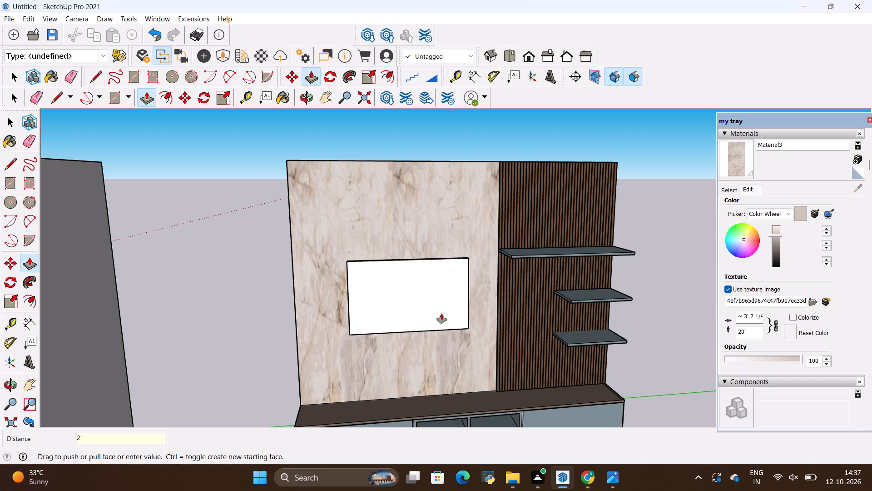
pyautogui.press('Escape')
# Draw a small rectangle, about 11 7/8" by 6 9/16", near the centre of the TV block's front face.
pyautogui.scroll(1, 434, 267)
pyautogui.moveTo(434, 267); pyautogui.dragTo(425, 350, button='middle')
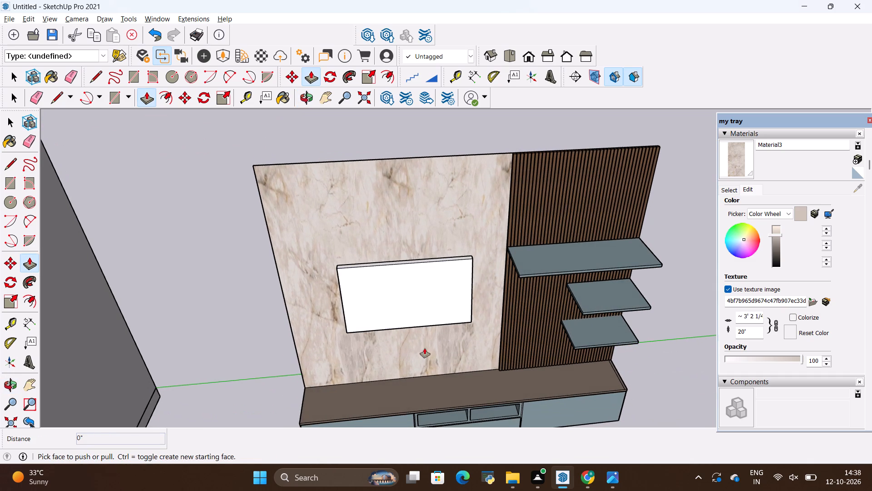
pyautogui.scroll(3, 404, 318)
pyautogui.press('r')
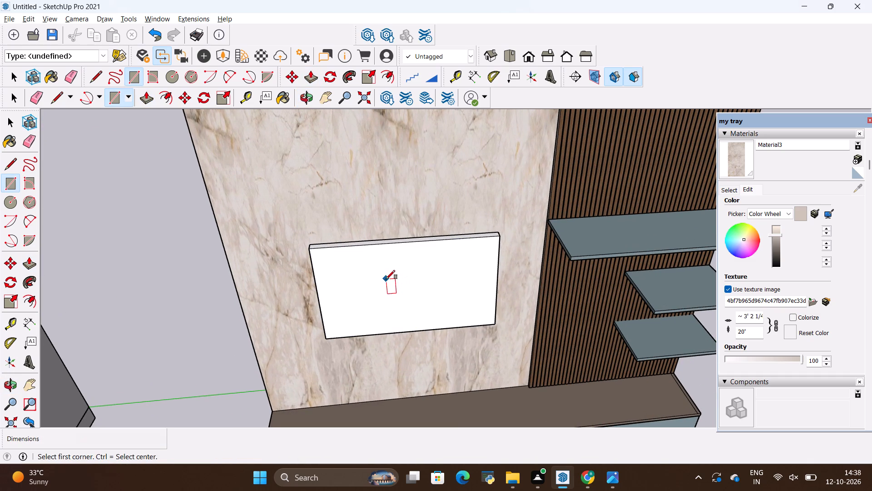
pyautogui.click(386, 279)
pyautogui.click(432, 296)
# Pull the small rectangle on the TV block's face 3" out with Push/Pull.
pyautogui.press('p')
pyautogui.click(411, 288)
pyautogui.press('BackSpace')
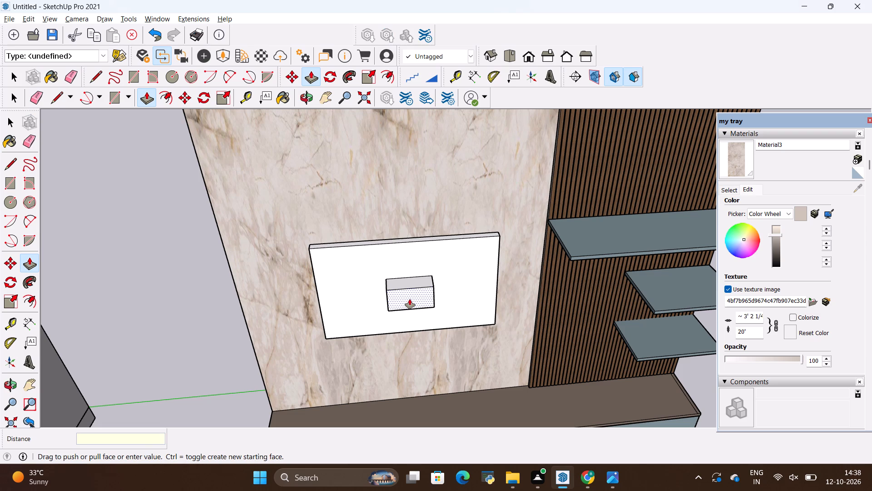
pyautogui.write('3"')
pyautogui.press('Return')
pyautogui.press('Escape')
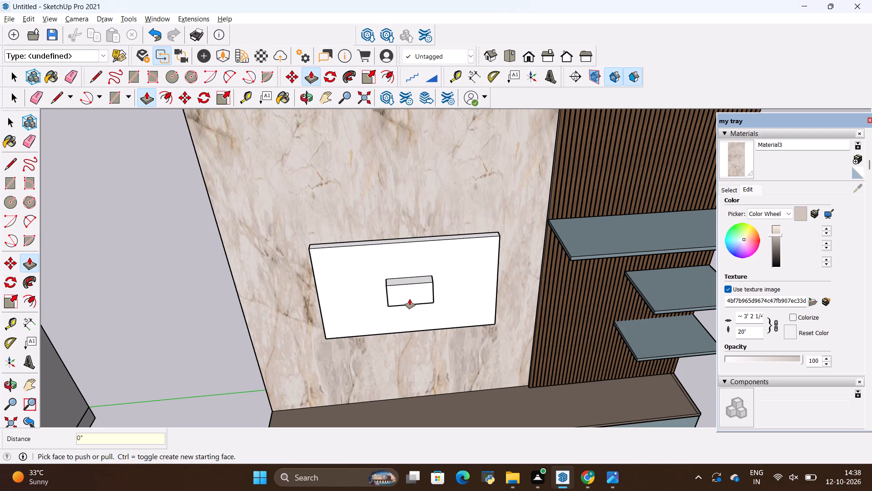
# Select the whole TV block with its small raised mount and make it a group.
pyautogui.press('space')
pyautogui.tripleClick(408, 300)
pyautogui.click(408, 300)
pyautogui.rightClick(409, 300)
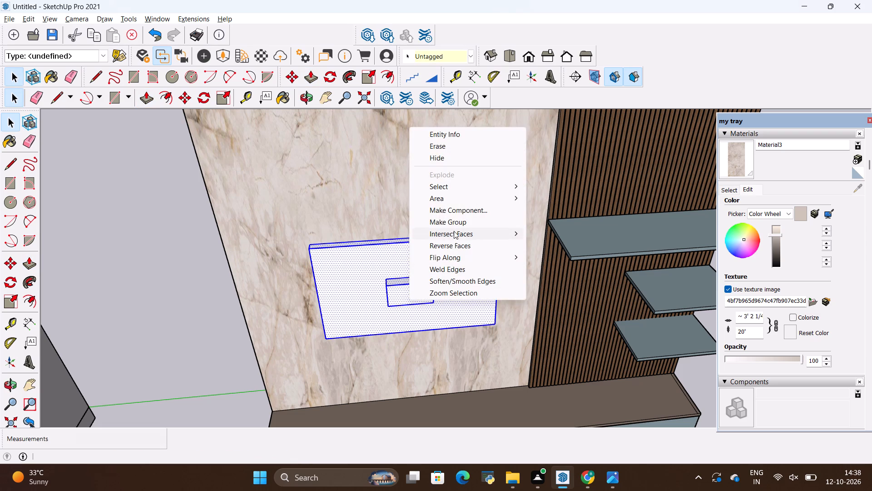
pyautogui.click(454, 225)
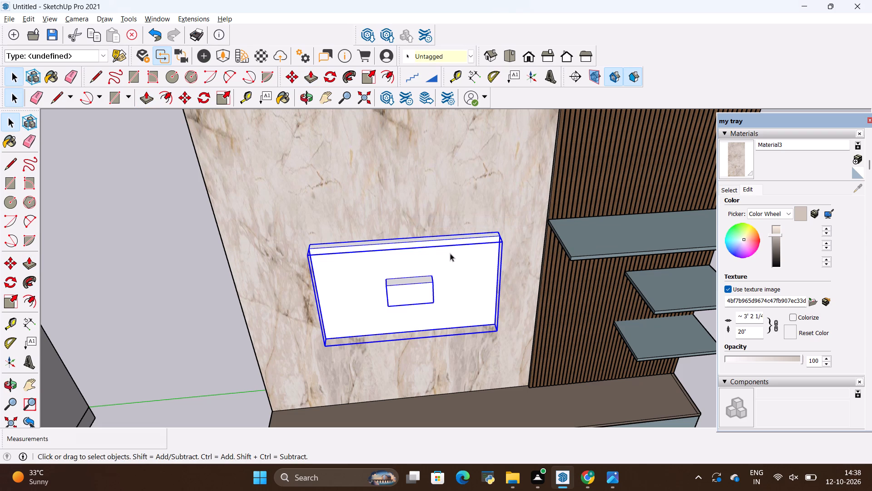
# Move the TV group along the green axis, about 12' 9" off the marble wall to the open space beyond the shelves.
pyautogui.press('m')
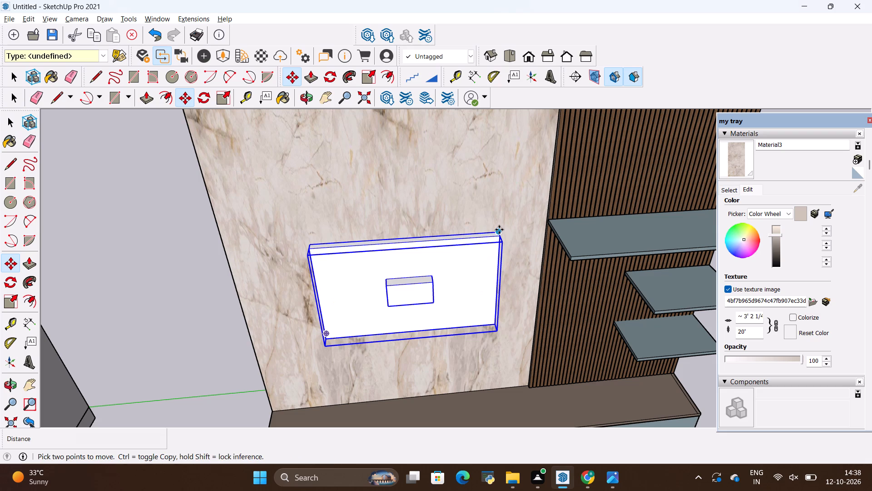
pyautogui.click(499, 230)
pyautogui.scroll(-8, 402, 258)
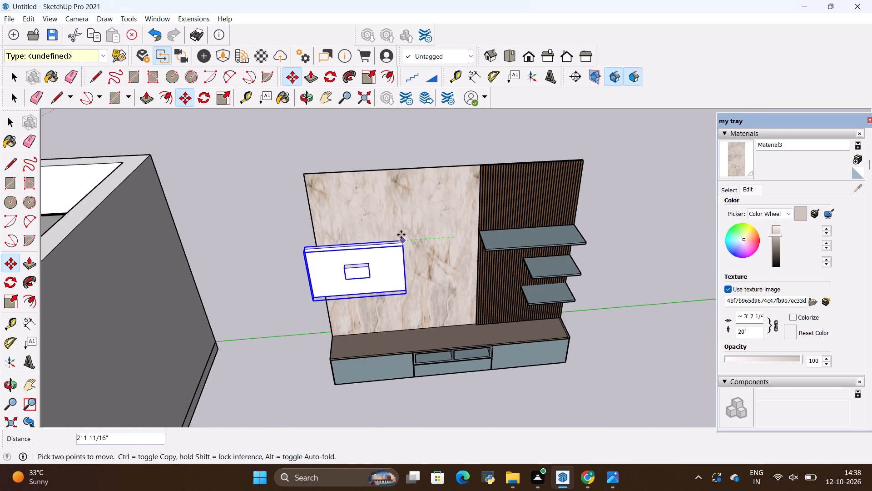
pyautogui.scroll(-5, 396, 234)
pyautogui.click(615, 227)
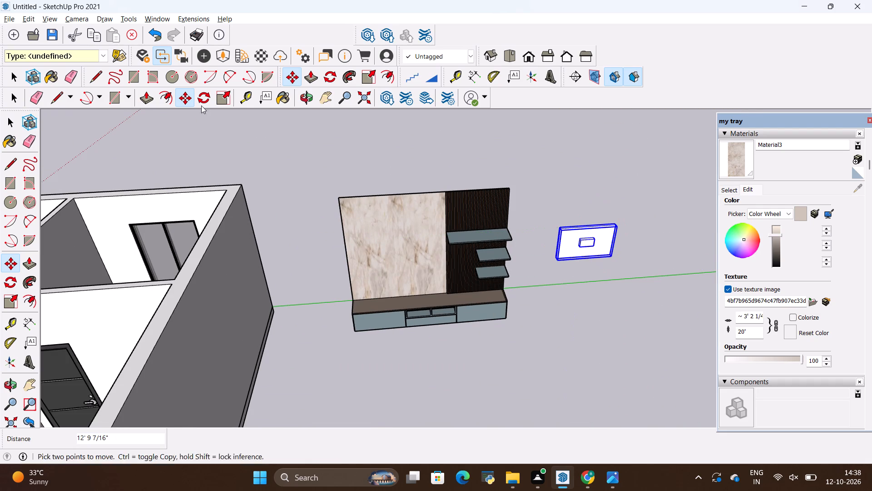
# Rotate the TV group about half a turn in the horizontal plane so its small mount faces the back.
pyautogui.click(331, 75)
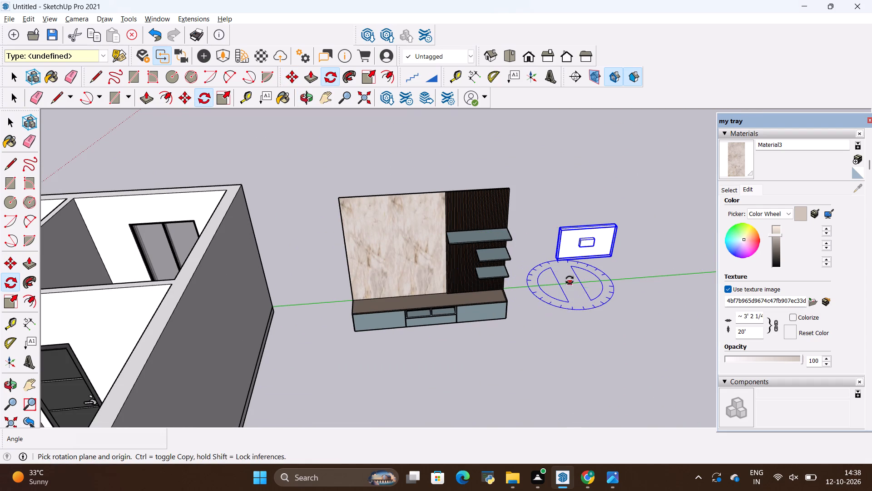
pyautogui.click(561, 281)
pyautogui.click(648, 271)
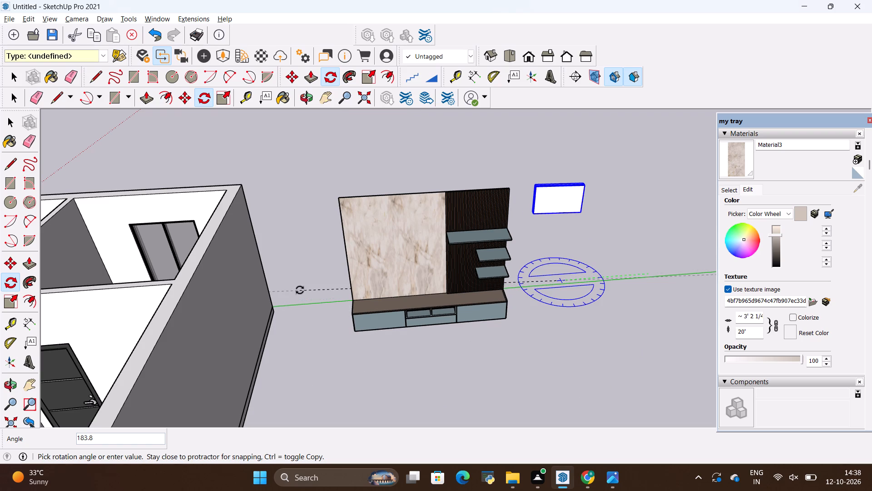
pyautogui.click(296, 304)
pyautogui.press('space')
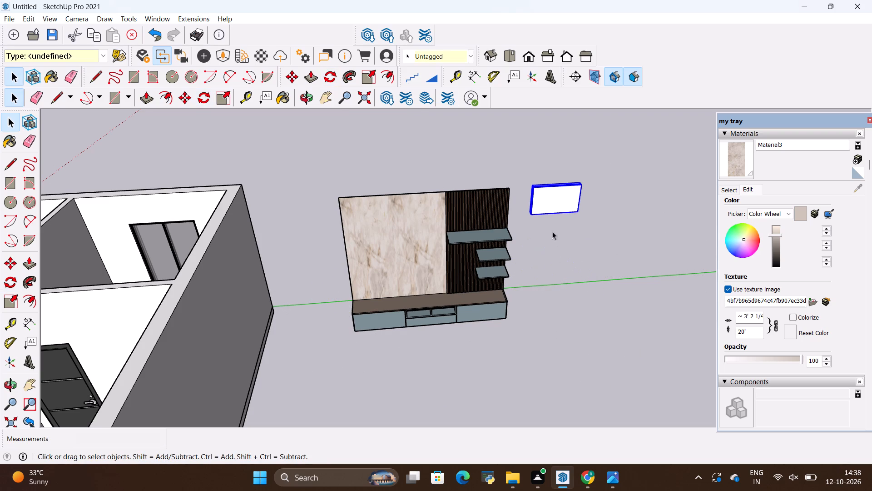
# Move the TV group by its rear upper corner back onto the marble wall above the cabinet.
pyautogui.click(552, 205)
pyautogui.scroll(17, 580, 184)
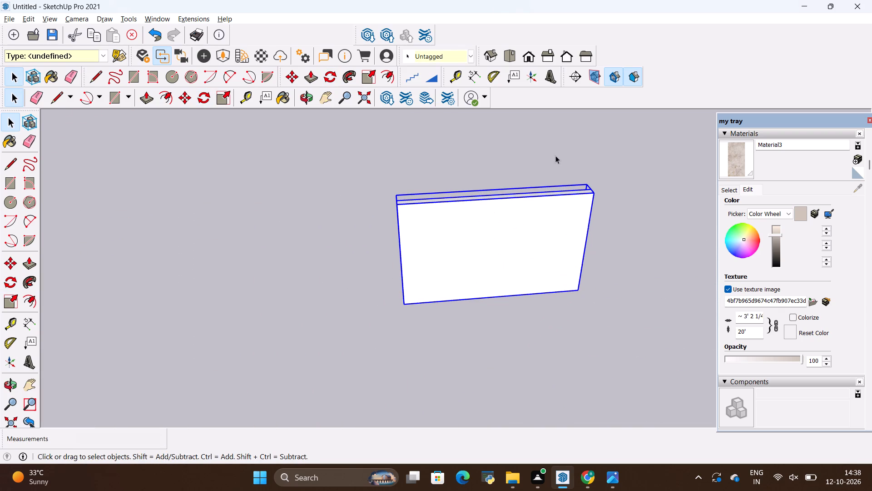
pyautogui.press('m')
pyautogui.click(585, 180)
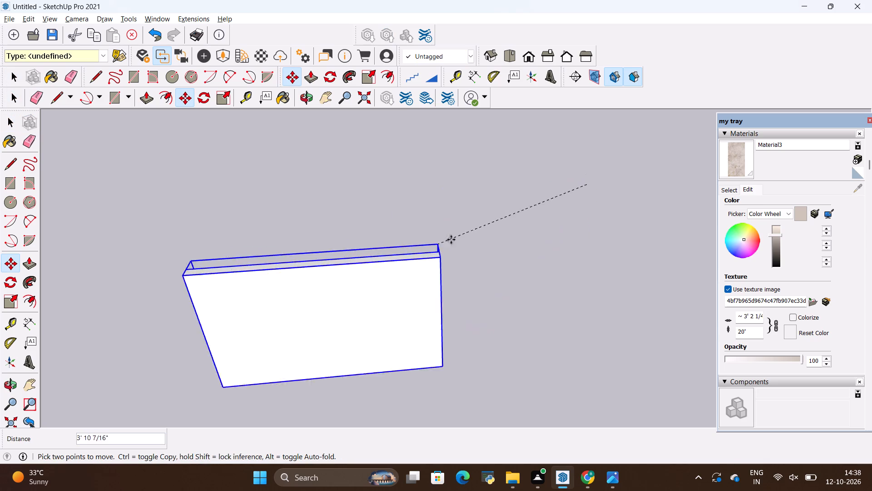
pyautogui.scroll(-11, 476, 233)
pyautogui.scroll(-5, 550, 254)
pyautogui.scroll(7, 327, 286)
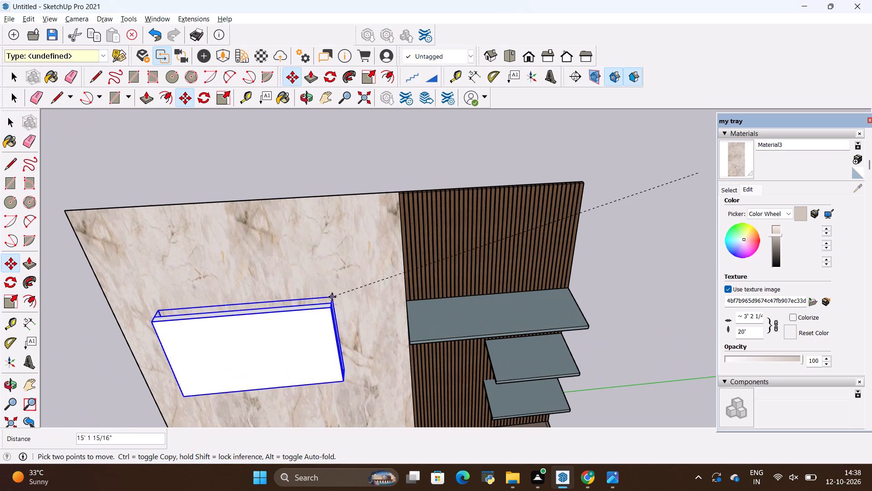
pyautogui.click(338, 307)
pyautogui.press('space')
pyautogui.click(374, 145)
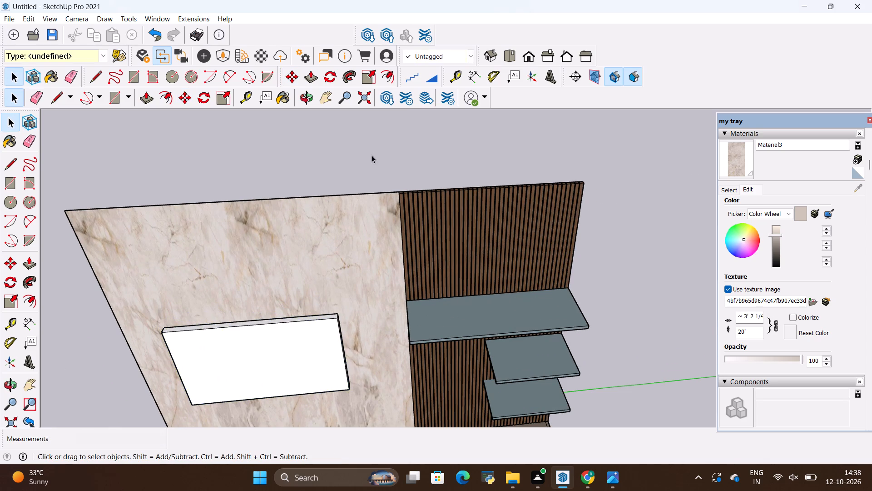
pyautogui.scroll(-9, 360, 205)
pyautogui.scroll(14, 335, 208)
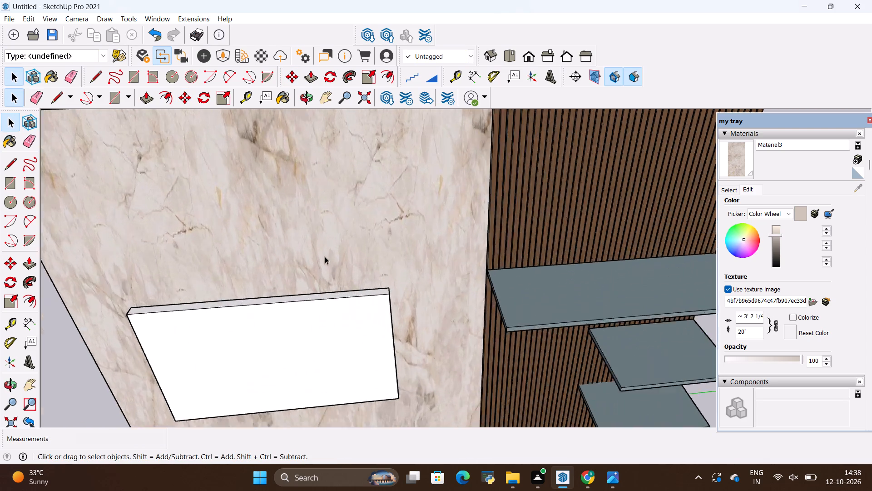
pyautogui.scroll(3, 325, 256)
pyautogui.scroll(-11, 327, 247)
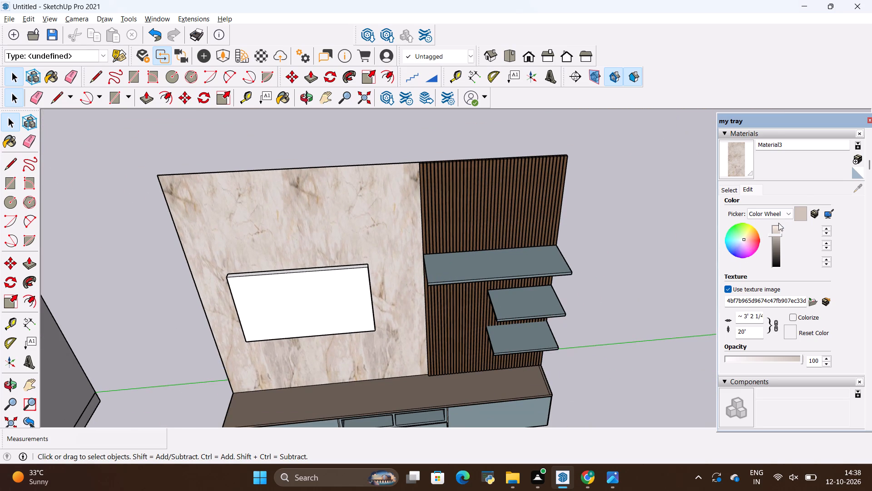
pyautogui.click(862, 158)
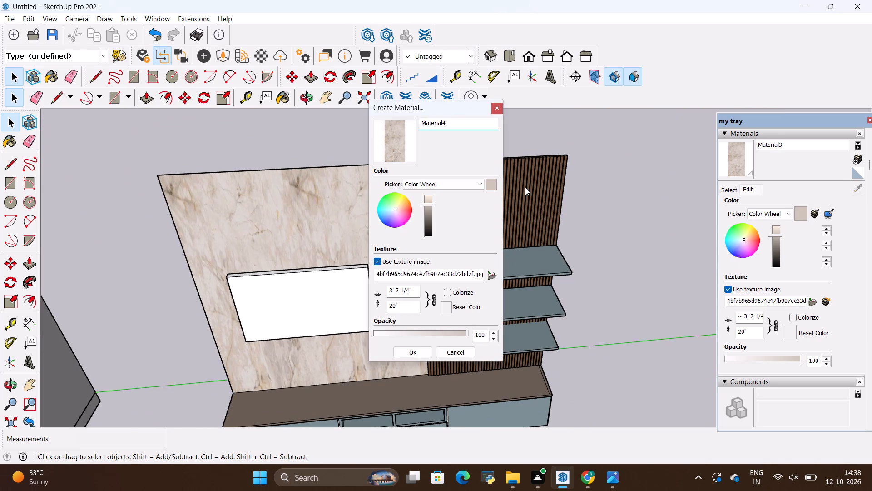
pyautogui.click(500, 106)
# Paint the TV group with the black Steve_Edges material from the materials already in the model.
pyautogui.scroll(2, 871, 202)
pyautogui.scroll(1, 758, 241)
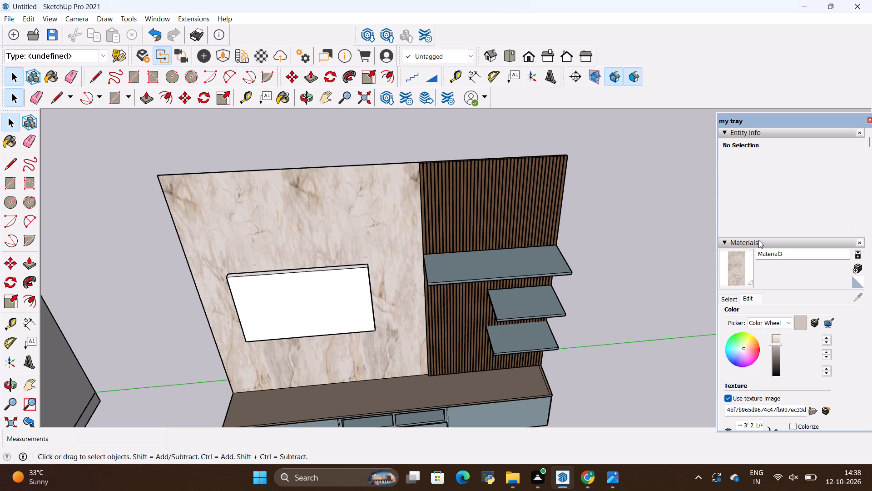
pyautogui.scroll(4, 758, 240)
pyautogui.scroll(-1, 796, 251)
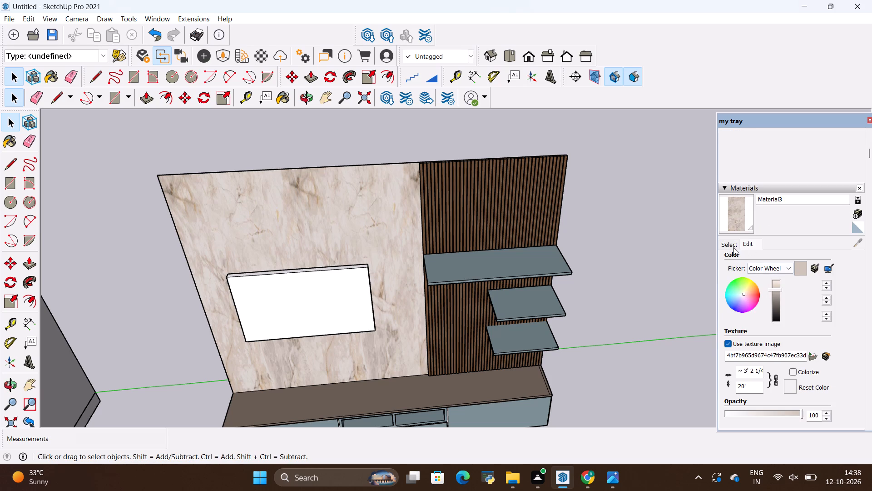
pyautogui.click(733, 248)
pyautogui.scroll(-3, 828, 330)
pyautogui.scroll(2, 793, 330)
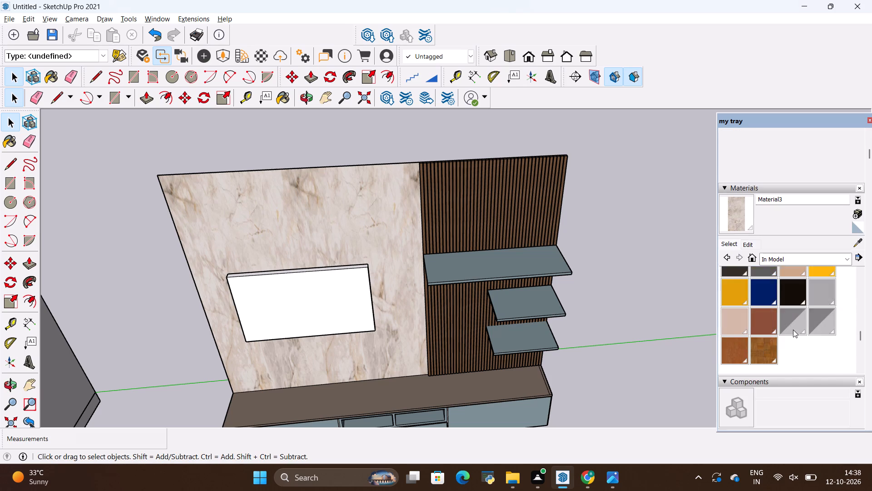
pyautogui.scroll(16, 793, 330)
pyautogui.scroll(-5, 777, 269)
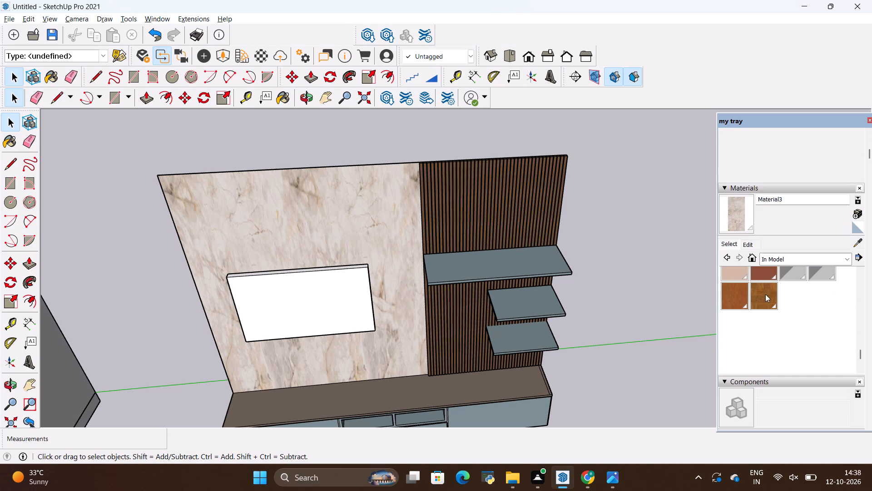
pyautogui.scroll(3, 748, 319)
pyautogui.click(738, 313)
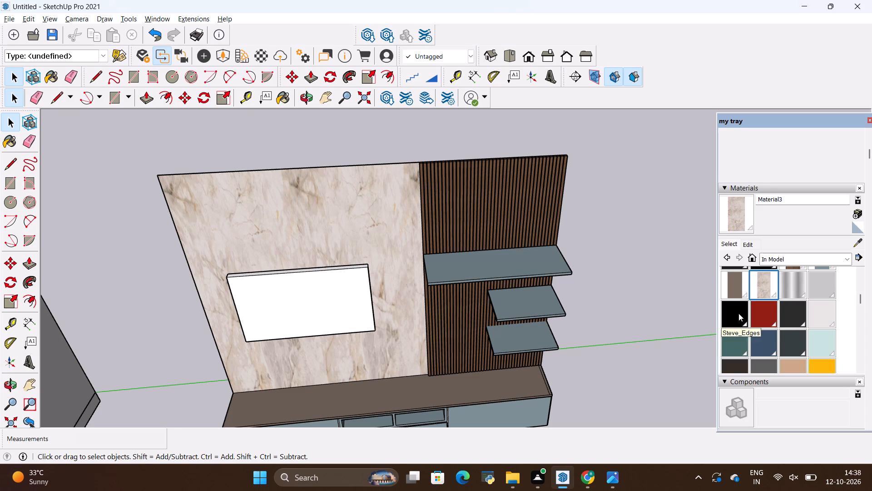
pyautogui.click(342, 291)
pyautogui.press('space')
pyautogui.click(653, 198)
# Move the TV group about 1' 1 3/8" across the marble wall, lower and closer to the slat panel.
pyautogui.scroll(-2, 589, 172)
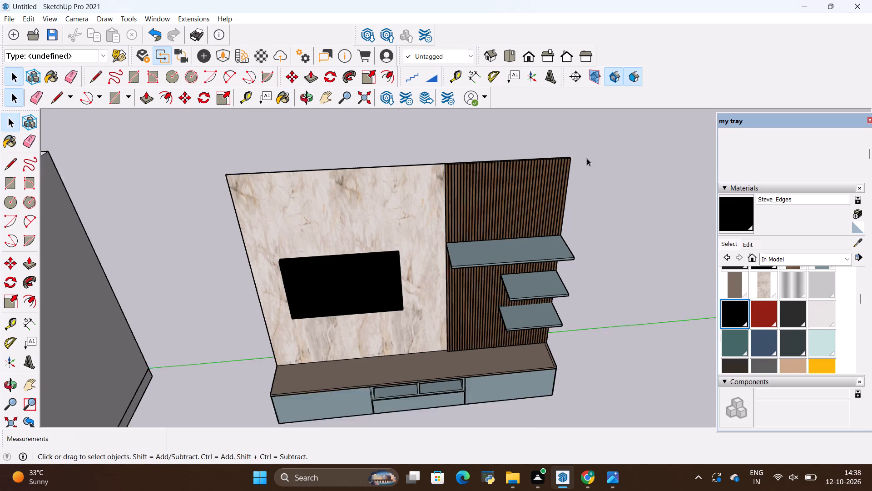
pyautogui.scroll(-4, 587, 158)
pyautogui.moveTo(586, 255); pyautogui.dragTo(592, 175, button='middle')
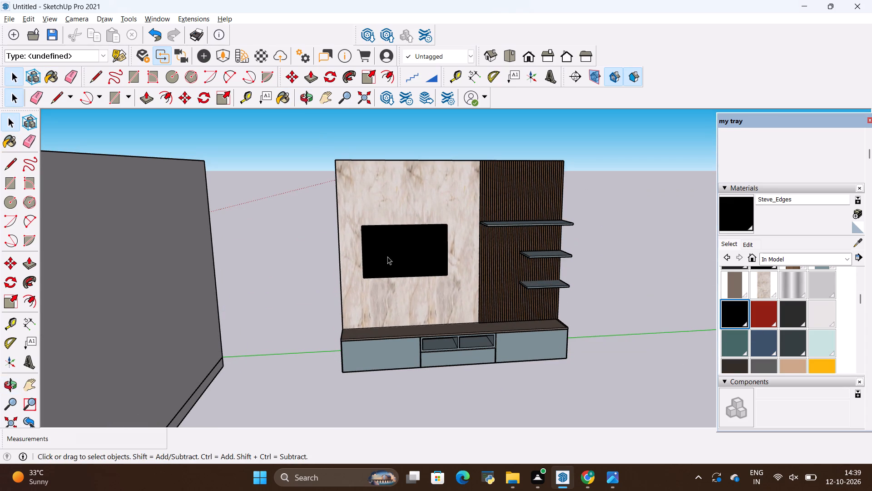
pyautogui.click(387, 256)
pyautogui.scroll(5, 451, 201)
pyautogui.moveTo(470, 226); pyautogui.dragTo(451, 301, button='middle')
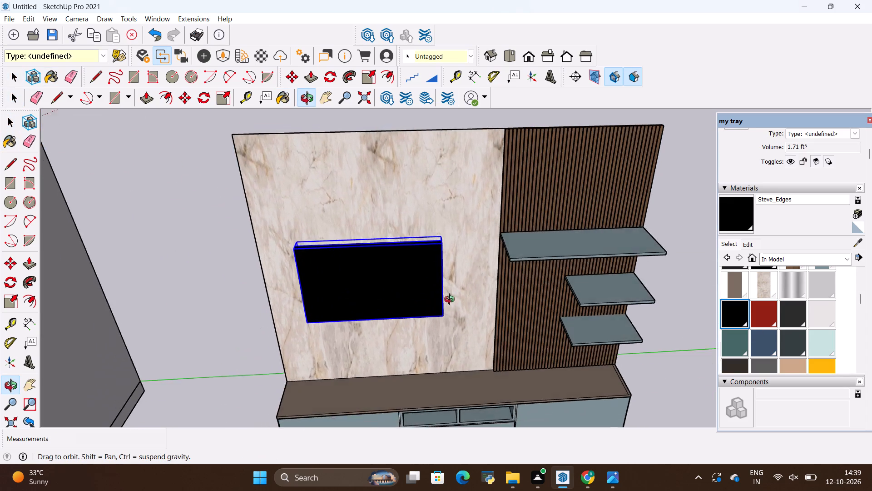
pyautogui.moveTo(451, 301); pyautogui.dragTo(440, 342, button='middle')
pyautogui.press('m')
pyautogui.scroll(4, 451, 256)
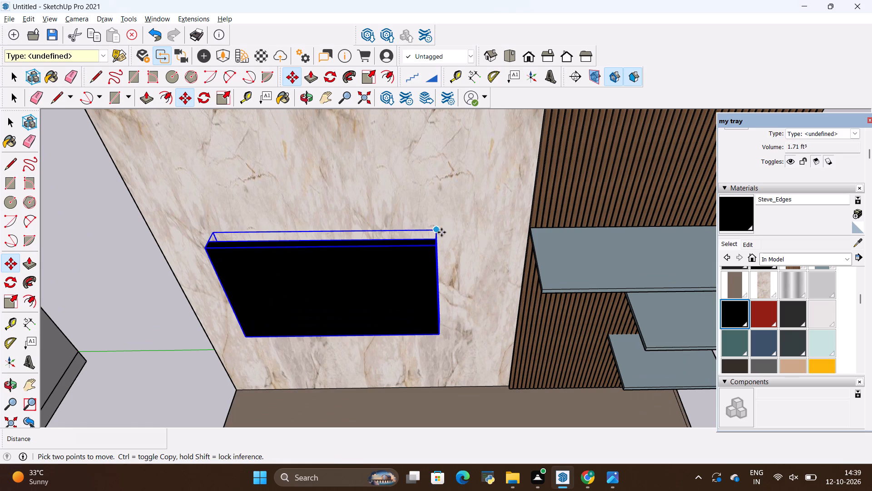
pyautogui.click(438, 231)
pyautogui.click(453, 273)
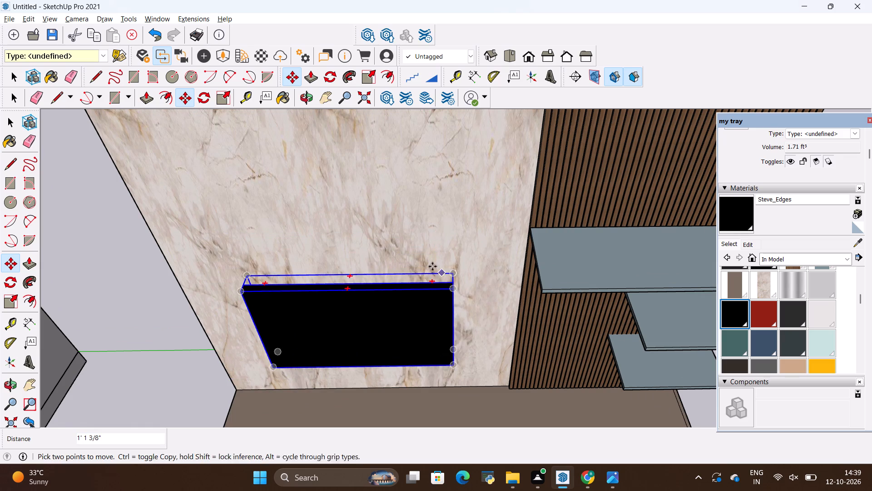
pyautogui.scroll(-5, 429, 238)
pyautogui.moveTo(484, 330); pyautogui.dragTo(476, 160, button='middle')
pyautogui.press('space')
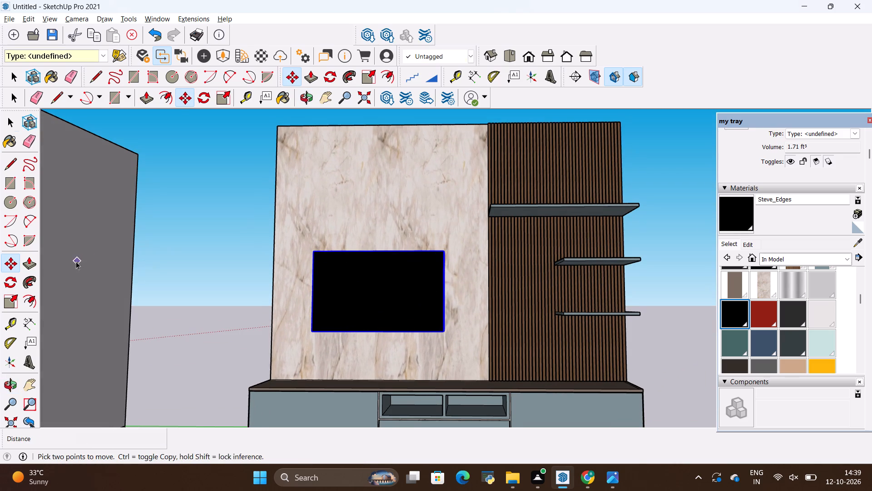
pyautogui.click(161, 259)
# Examine the whole TV unit and compare it with the reference photo.
pyautogui.scroll(-5, 183, 248)
pyautogui.moveTo(317, 226); pyautogui.dragTo(373, 297, button='middle')
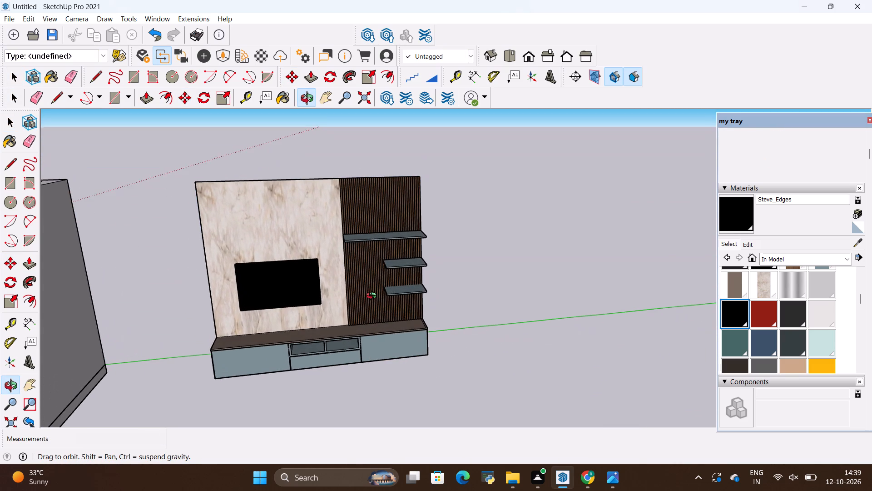
pyautogui.moveTo(373, 297); pyautogui.dragTo(372, 282, button='middle')
pyautogui.hotkey('alt', 'Tab')
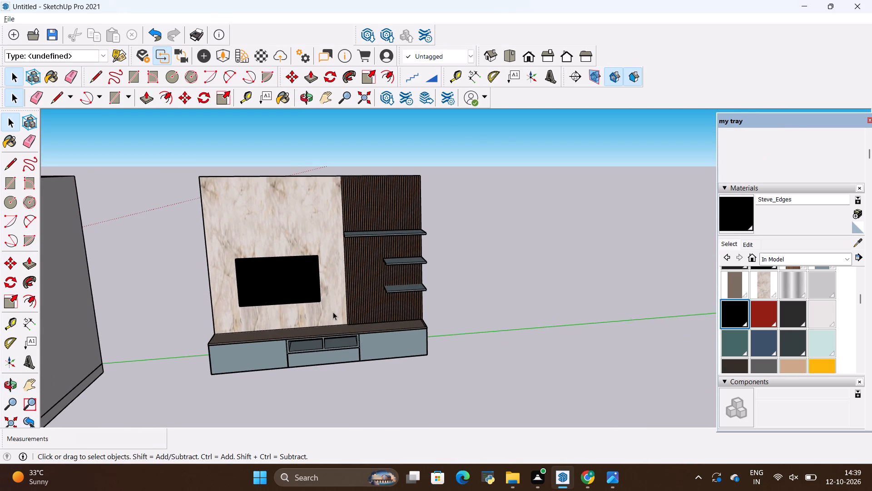
pyautogui.hotkey('alt', 'Tab')
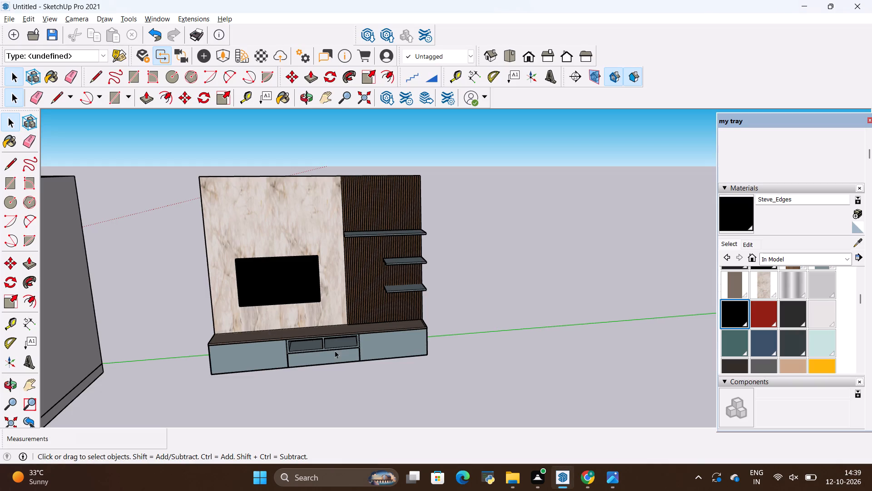
pyautogui.hotkey('alt', 'Tab')
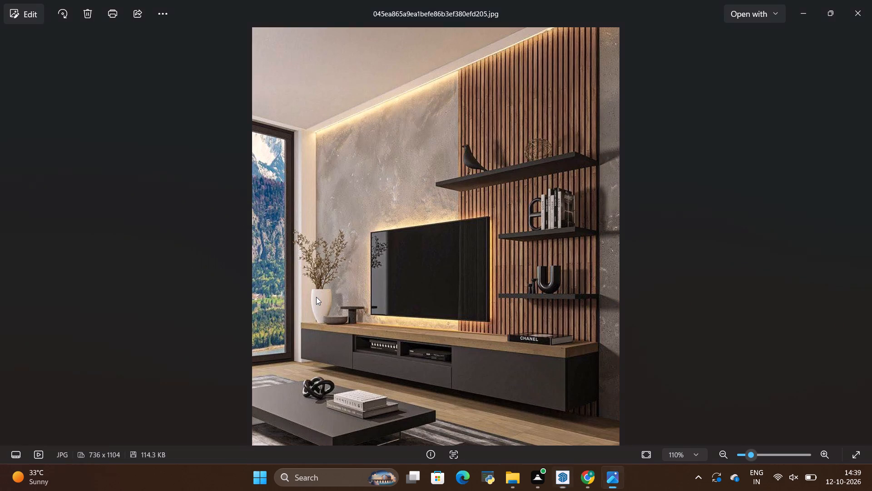
pyautogui.hotkey('alt', 'Tab')
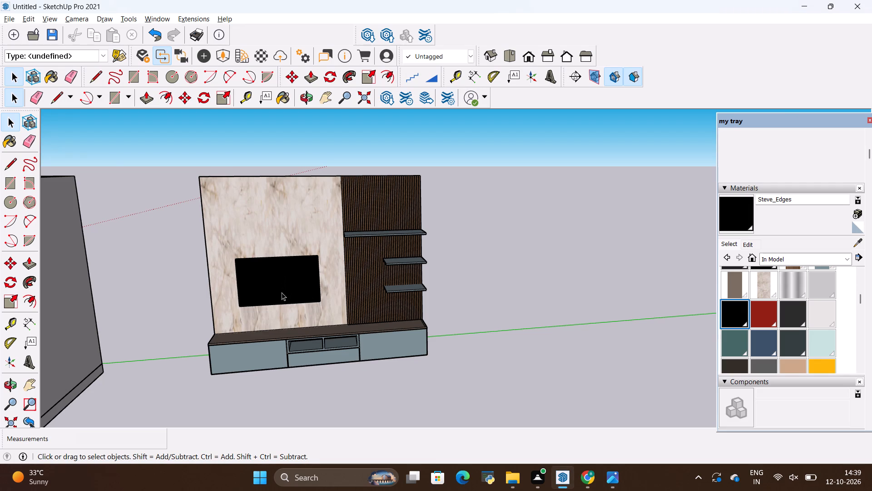
# Import the potted palm model from the ALL 3D WAREHOUSE ITEMS folder and place it on the cabinet top's outer end beneath the marble.
pyautogui.click(10, 16)
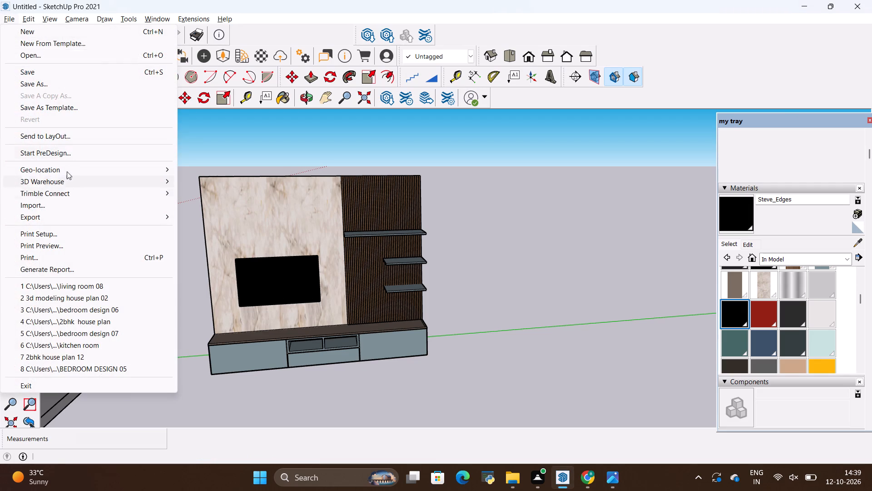
pyautogui.click(56, 204)
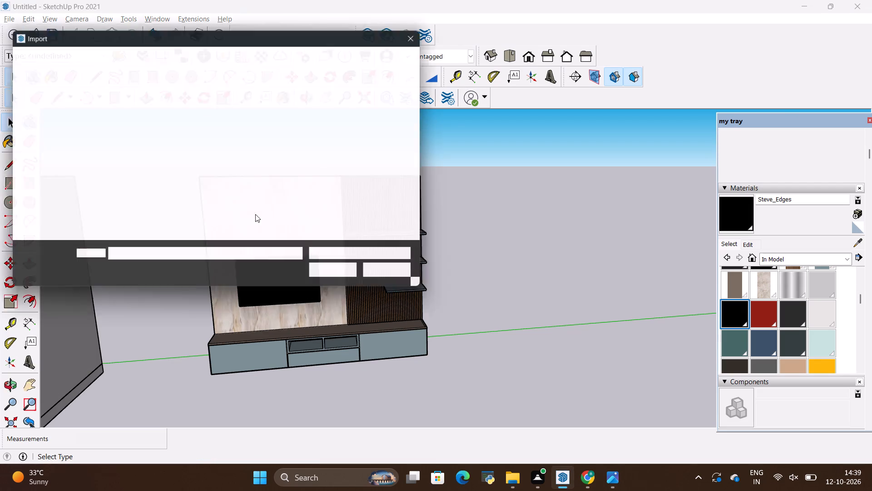
pyautogui.scroll(-4, 218, 204)
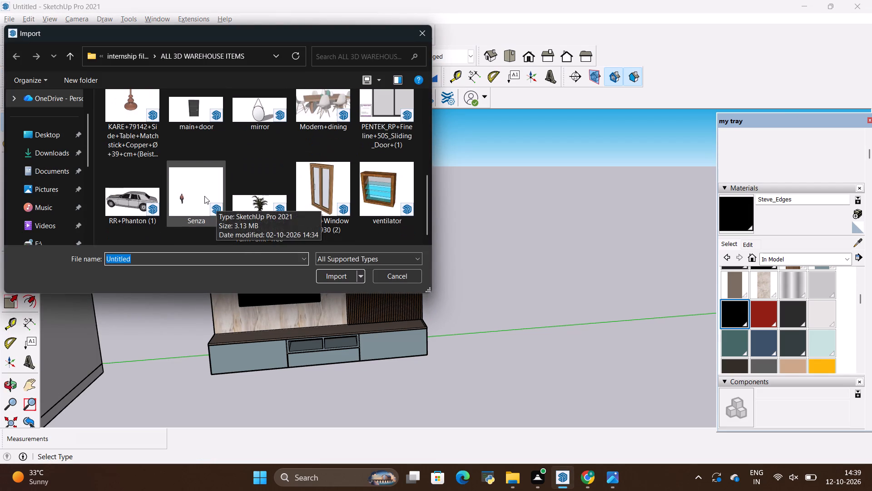
pyautogui.click(246, 200)
pyautogui.click(330, 271)
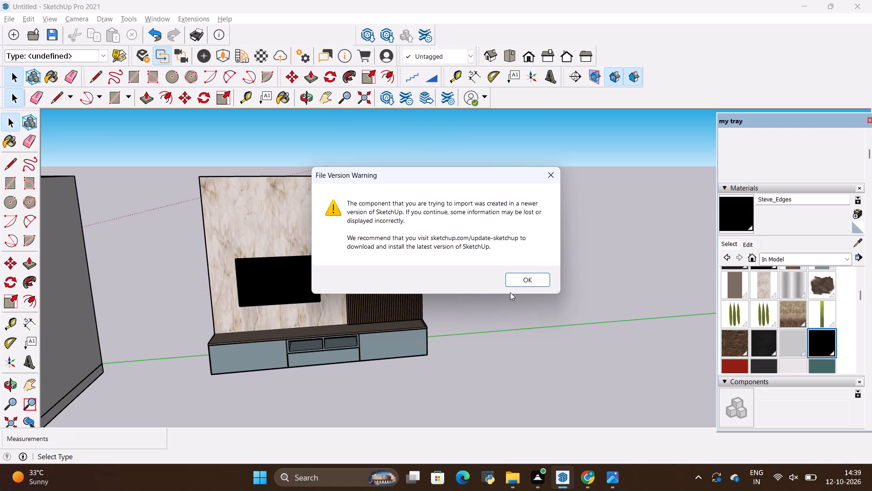
pyautogui.click(520, 282)
pyautogui.scroll(4, 267, 349)
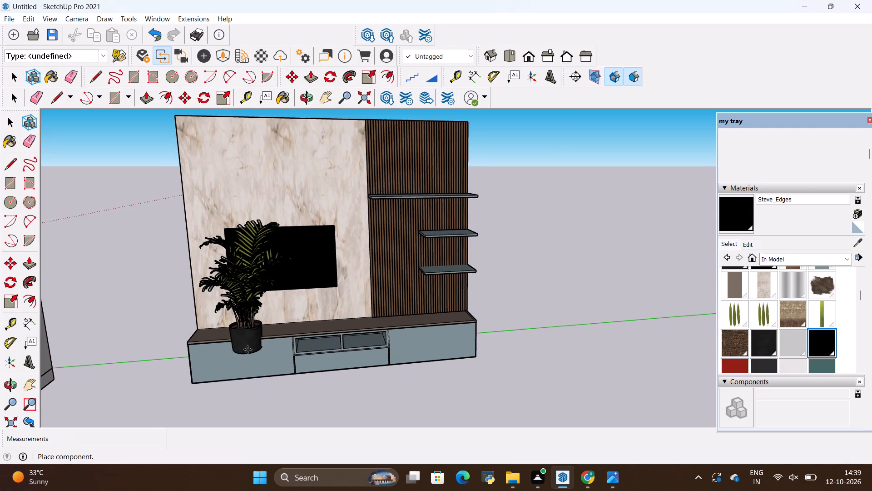
pyautogui.scroll(2, 248, 350)
pyautogui.moveTo(467, 283); pyautogui.dragTo(413, 331, button='middle')
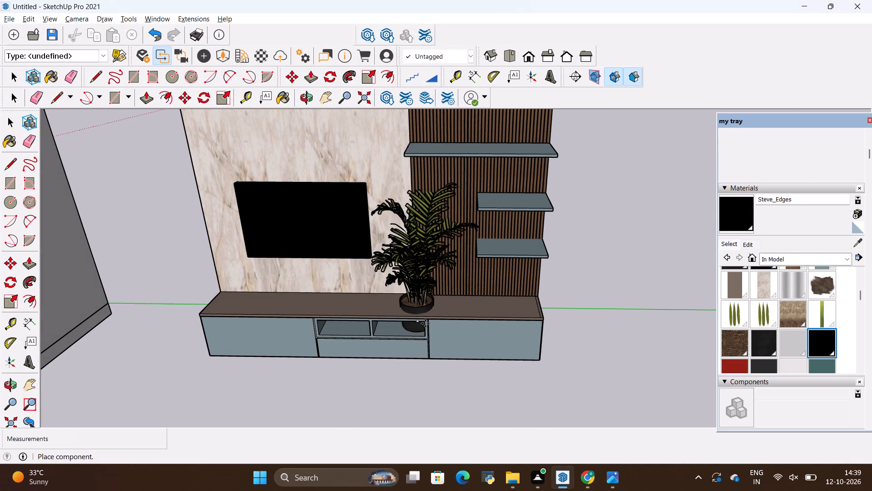
pyautogui.click(231, 305)
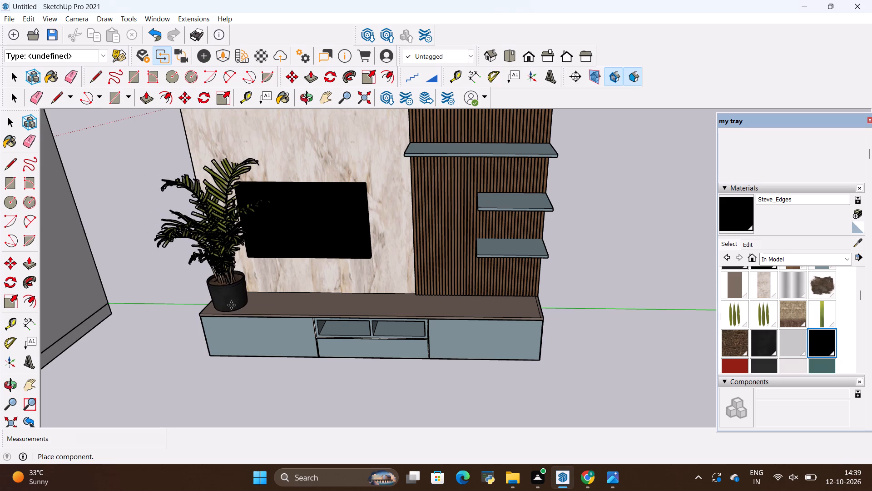
# Scale the potted palm down uniformly in two passes, by about 0.68 and about 0.77.
pyautogui.press('s')
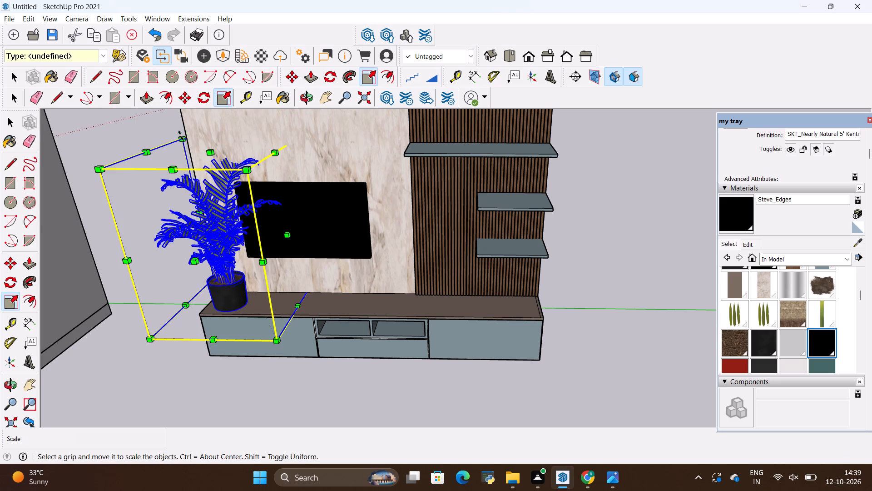
pyautogui.click(180, 136)
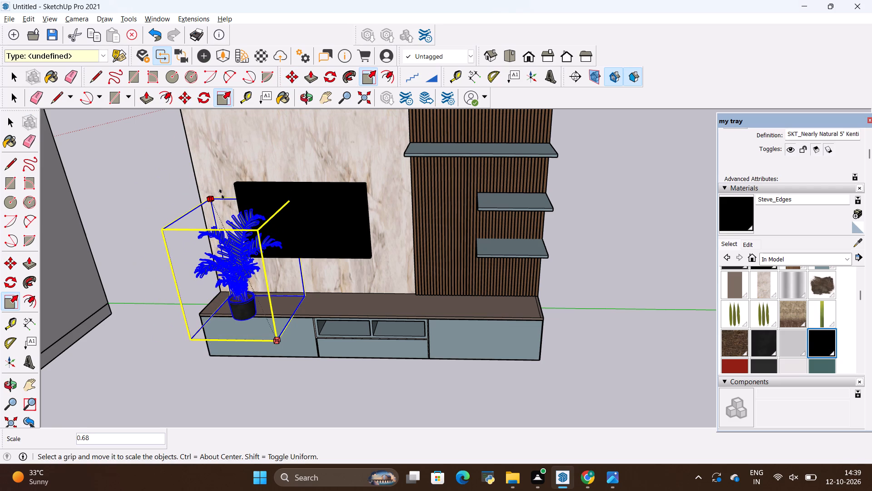
pyautogui.click(222, 195)
pyautogui.click(261, 230)
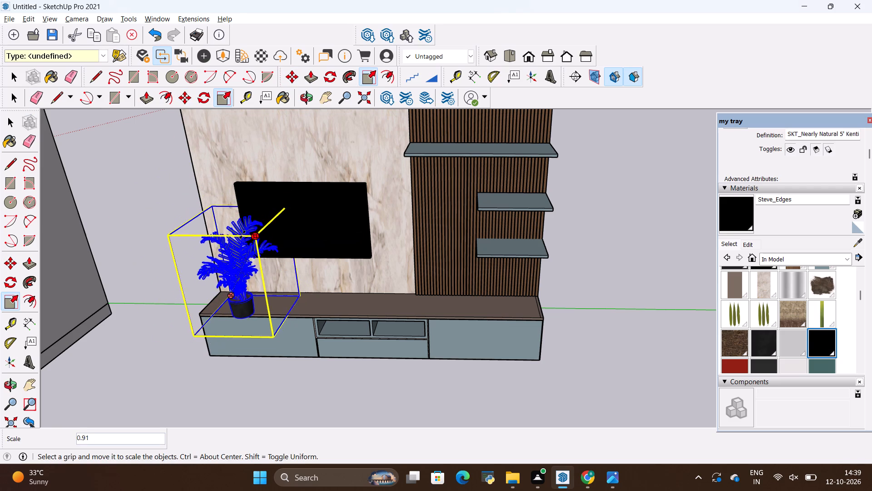
pyautogui.click(215, 240)
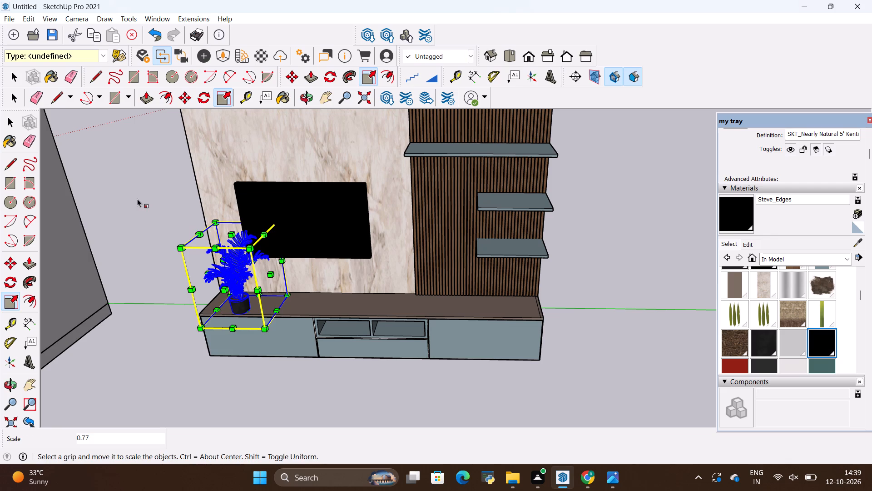
pyautogui.press('space')
pyautogui.click(137, 199)
# Move the TV by its rear upper corner slightly higher and closer to the slat panel, clear of the plant.
pyautogui.scroll(-5, 207, 227)
pyautogui.moveTo(239, 268); pyautogui.dragTo(222, 220, button='middle')
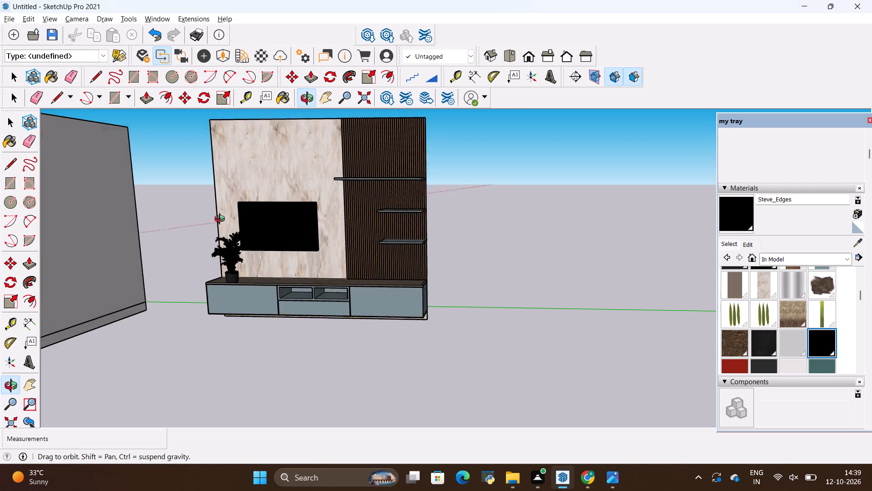
pyautogui.moveTo(222, 220); pyautogui.dragTo(222, 221, button='middle')
pyautogui.scroll(12, 257, 240)
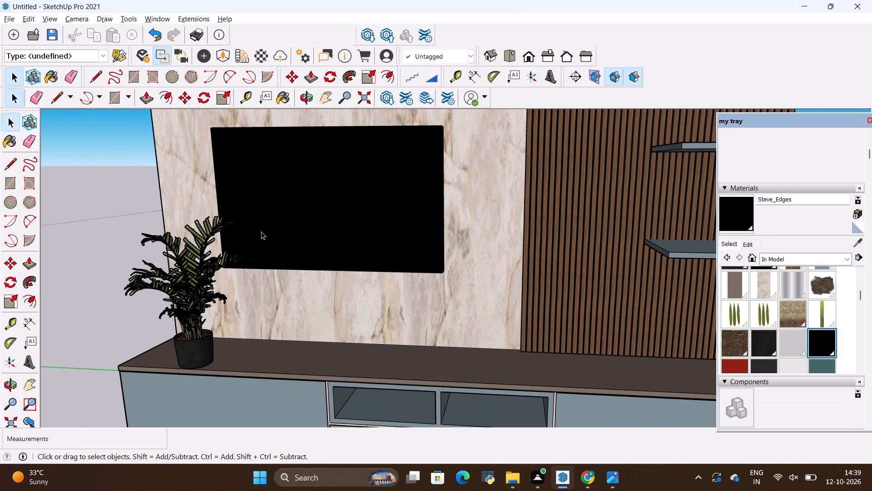
pyautogui.click(403, 212)
pyautogui.moveTo(411, 163); pyautogui.dragTo(394, 278, button='middle')
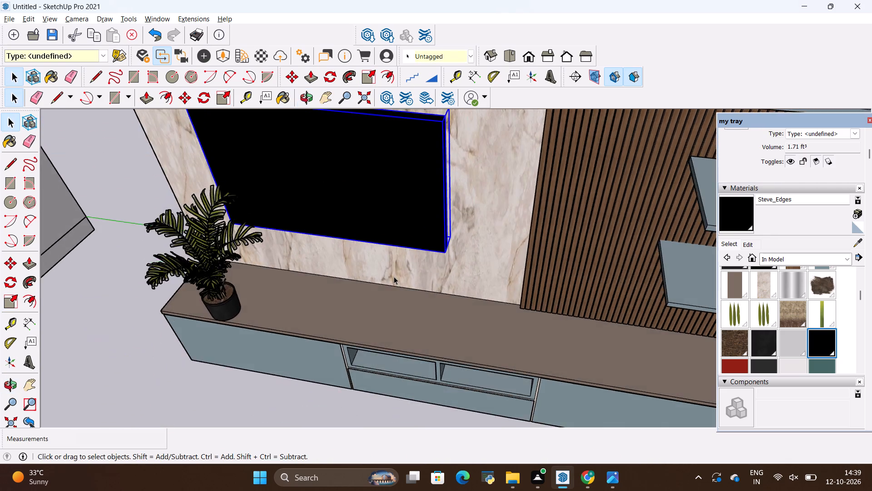
pyautogui.scroll(-6, 394, 276)
pyautogui.scroll(2, 449, 147)
pyautogui.press('m')
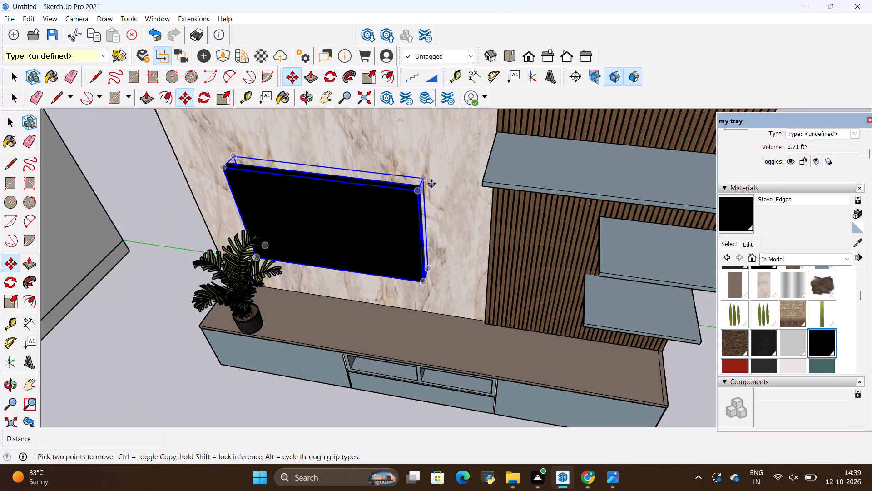
pyautogui.click(422, 179)
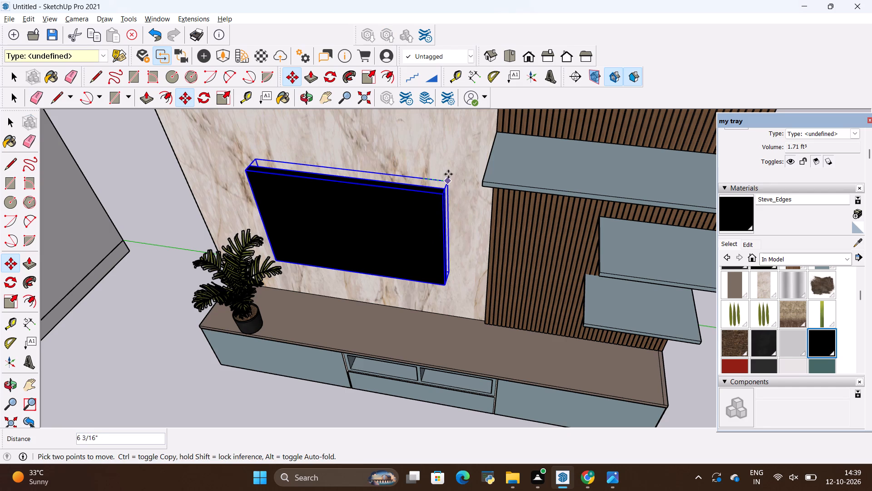
pyautogui.click(451, 165)
pyautogui.press('space')
pyautogui.click(134, 178)
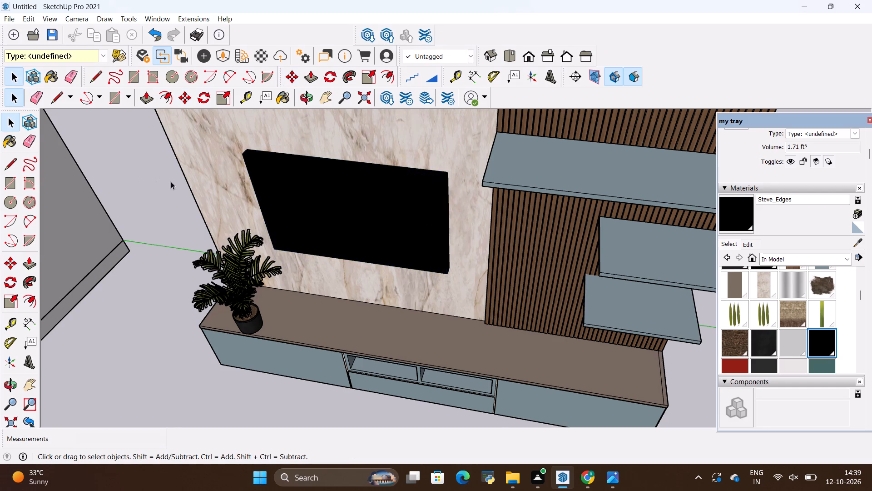
# Examine the whole TV unit from several angles, checking the positions of the plant, TV and shelves.
pyautogui.scroll(-6, 183, 181)
pyautogui.moveTo(287, 309); pyautogui.dragTo(403, 145, button='middle')
pyautogui.moveTo(401, 151); pyautogui.dragTo(395, 185, button='middle')
pyautogui.scroll(-3, 384, 187)
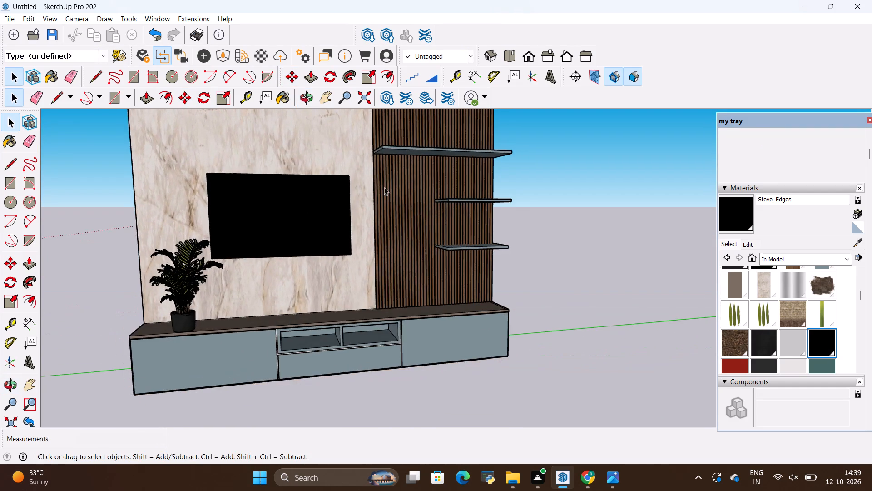
pyautogui.scroll(-13, 384, 187)
pyautogui.scroll(8, 382, 128)
pyautogui.scroll(-5, 385, 203)
pyautogui.moveTo(435, 202); pyautogui.dragTo(481, 235, button='middle')
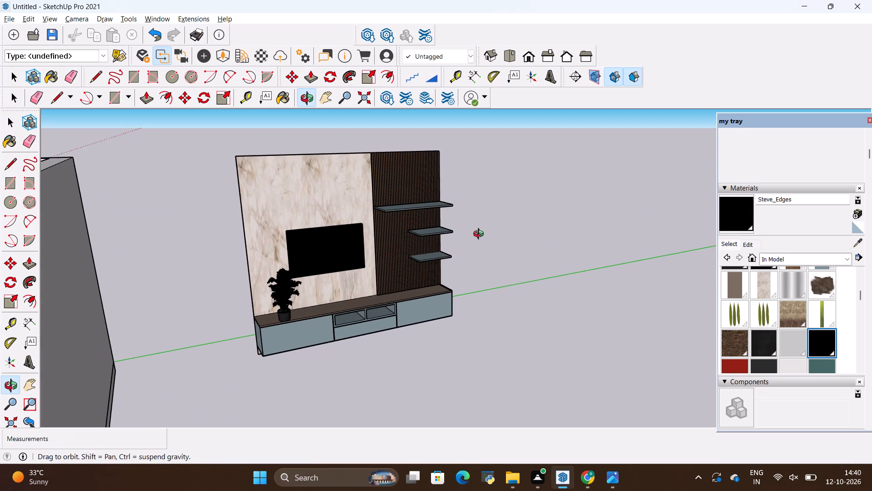
pyautogui.moveTo(481, 235); pyautogui.dragTo(297, 287, button='middle')
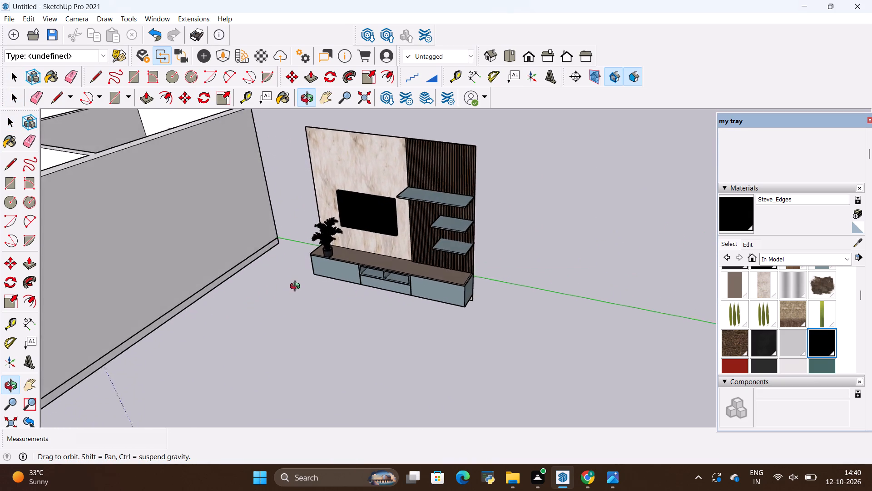
pyautogui.moveTo(297, 287); pyautogui.dragTo(481, 294, button='middle')
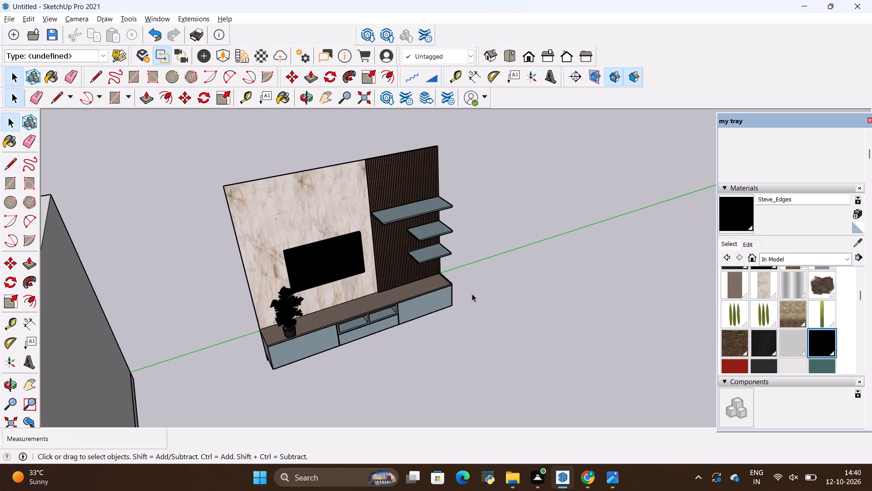
# Group the complete TV unit, including the wall panels, cabinet, shelves, TV and potted palm.
pyautogui.scroll(1, 471, 294)
pyautogui.click(238, 217)
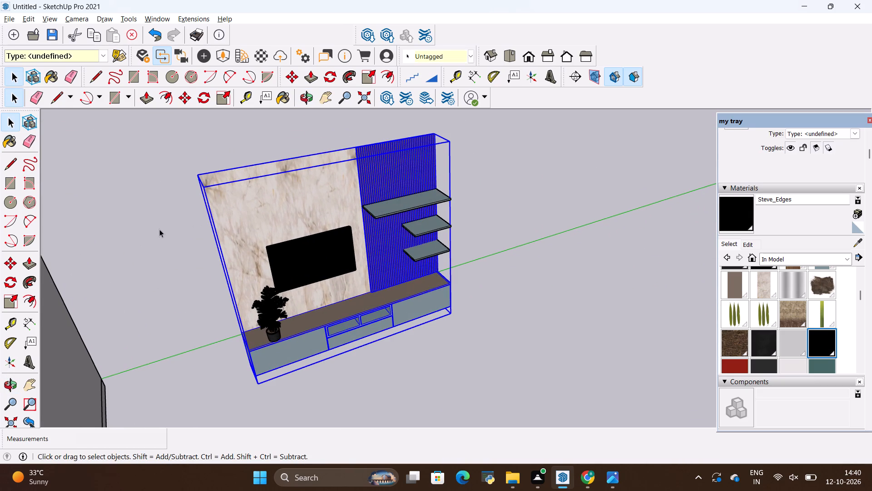
pyautogui.click(159, 229)
pyautogui.click(400, 210)
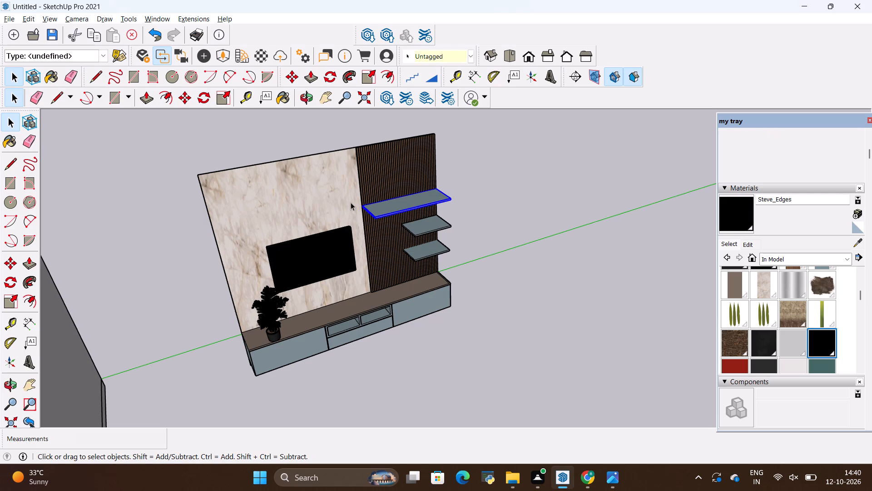
pyautogui.click(173, 188)
pyautogui.moveTo(161, 142); pyautogui.dragTo(221, 228)
pyautogui.scroll(-4, 217, 213)
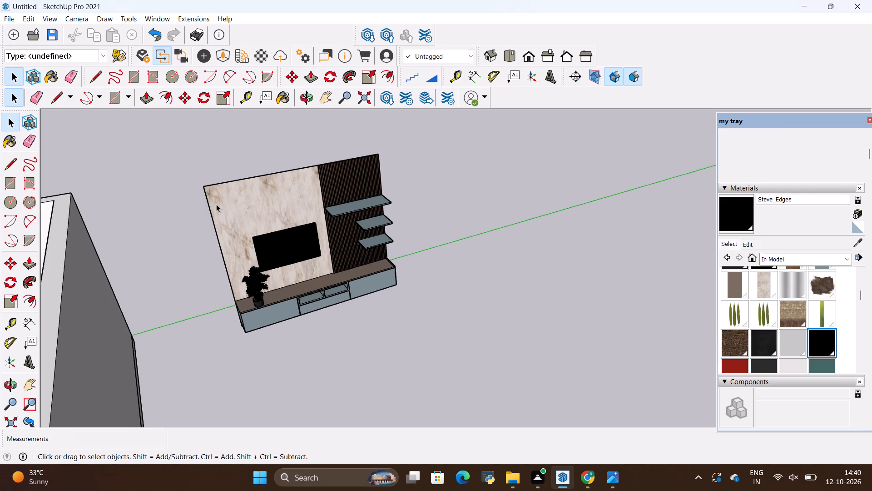
pyautogui.scroll(-2, 216, 204)
pyautogui.moveTo(180, 153); pyautogui.dragTo(414, 325)
pyautogui.rightClick(348, 237)
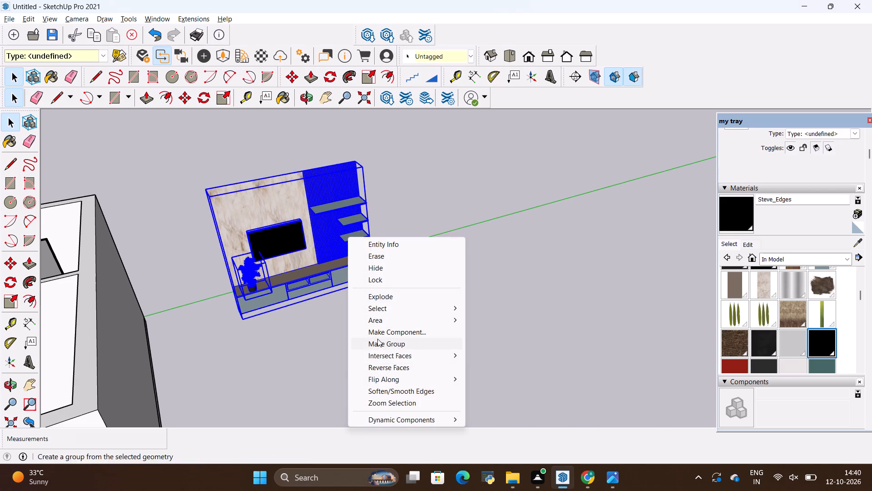
pyautogui.click(377, 338)
pyautogui.press('space')
pyautogui.click(430, 333)
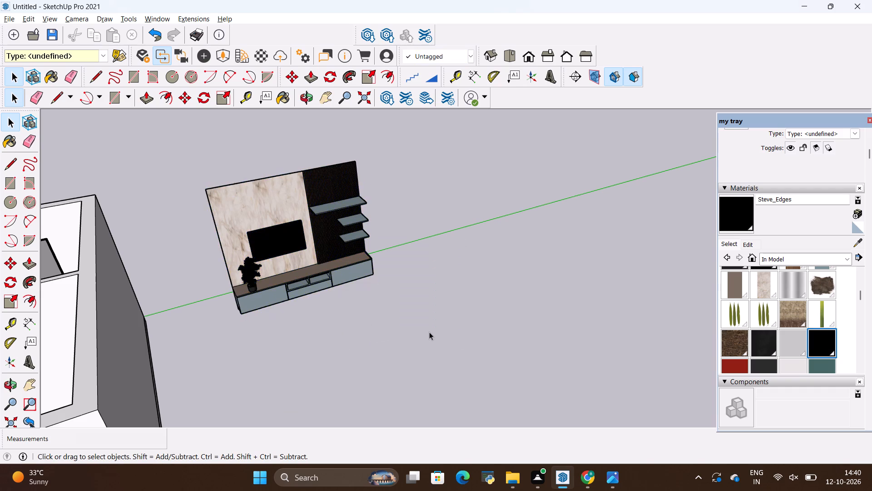
# Move the TV unit group about 35' 8" by its marble-side rear top corner into the inner wall corner of the room beside the staircase.
pyautogui.scroll(-6, 423, 325)
pyautogui.scroll(-9, 491, 300)
pyautogui.moveTo(493, 301); pyautogui.dragTo(486, 311, button='middle')
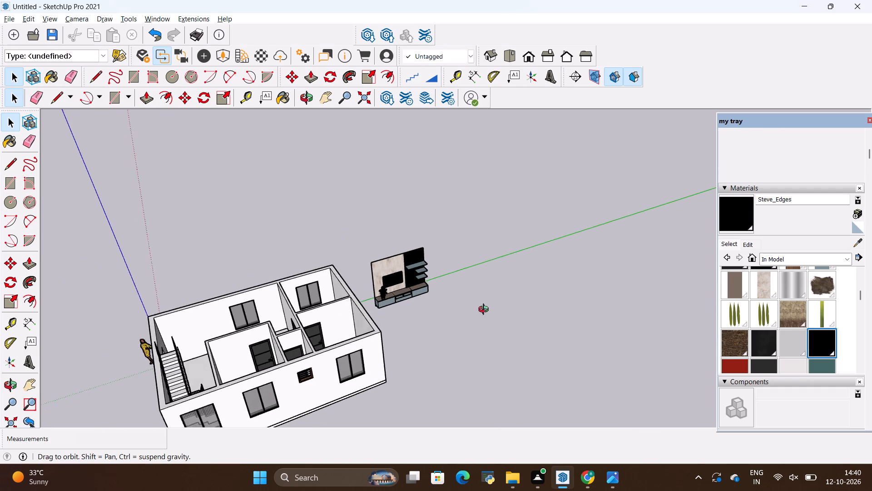
pyautogui.moveTo(486, 311); pyautogui.dragTo(402, 326, button='middle')
pyautogui.click(443, 251)
pyautogui.press('m')
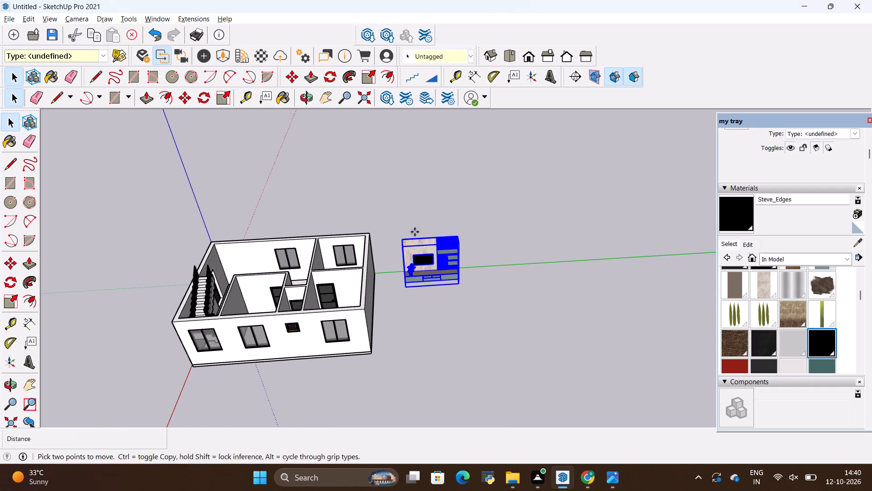
pyautogui.scroll(20, 406, 219)
pyautogui.scroll(5, 406, 219)
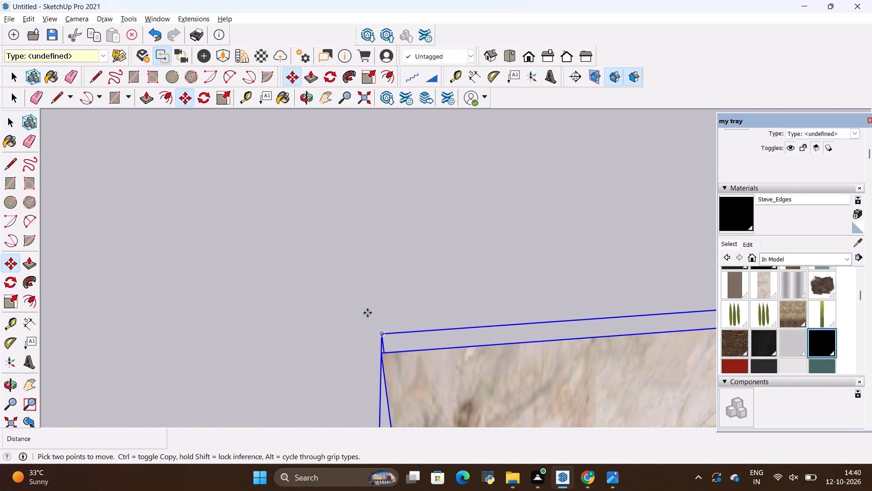
pyautogui.click(377, 333)
pyautogui.scroll(-13, 359, 301)
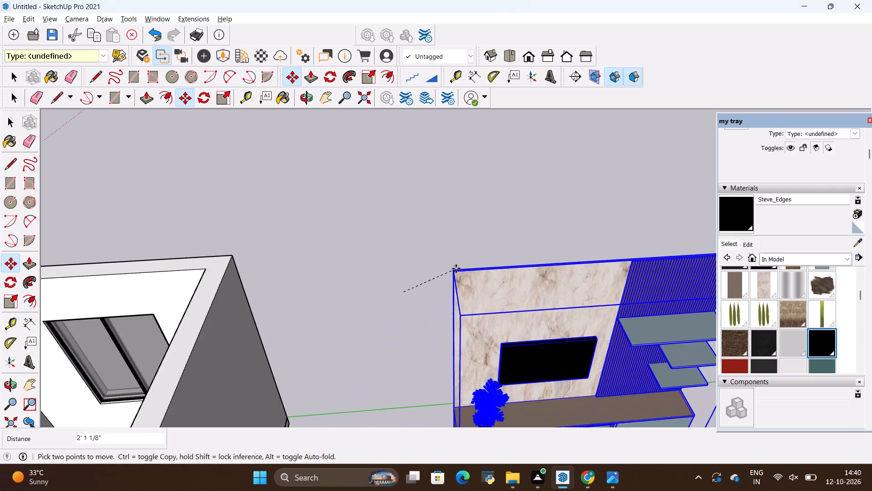
pyautogui.scroll(-18, 456, 269)
pyautogui.scroll(7, 273, 258)
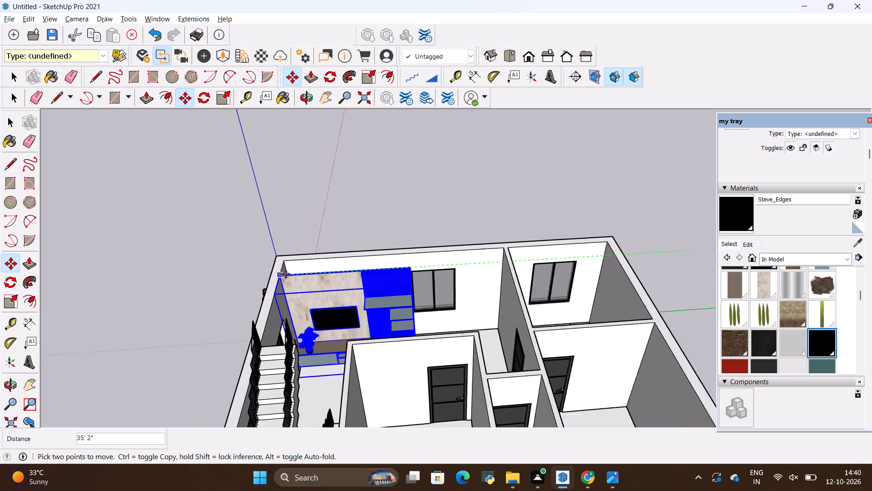
pyautogui.scroll(12, 286, 274)
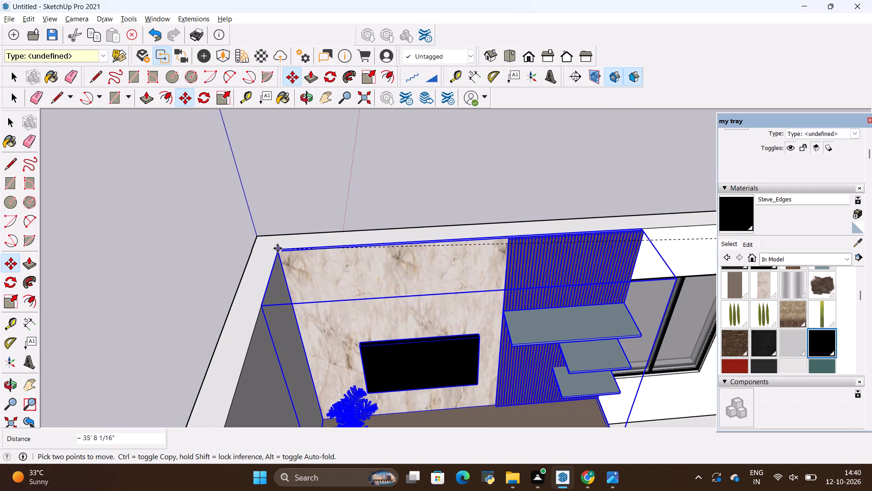
pyautogui.click(277, 248)
pyautogui.press('space')
pyautogui.click(193, 235)
# Examine the placed TV unit from several angles, checking its fit against the room corner, rear wall and window.
pyautogui.scroll(-11, 338, 193)
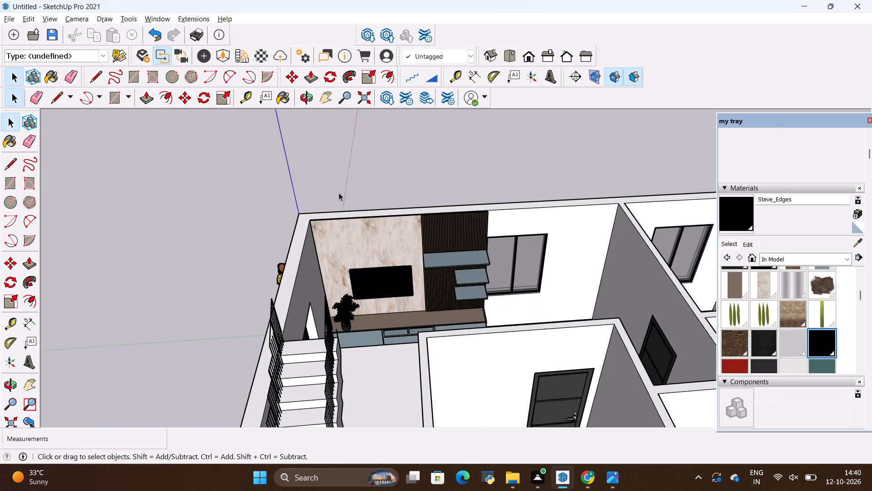
pyautogui.moveTo(394, 293); pyautogui.dragTo(279, 283, button='middle')
pyautogui.scroll(-1, 279, 283)
pyautogui.scroll(6, 352, 256)
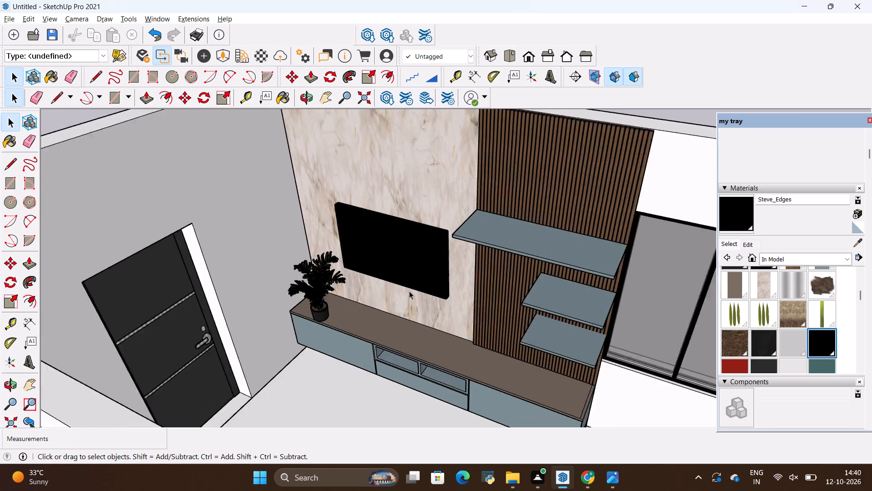
pyautogui.scroll(4, 409, 291)
pyautogui.moveTo(442, 335); pyautogui.dragTo(515, 293, button='middle')
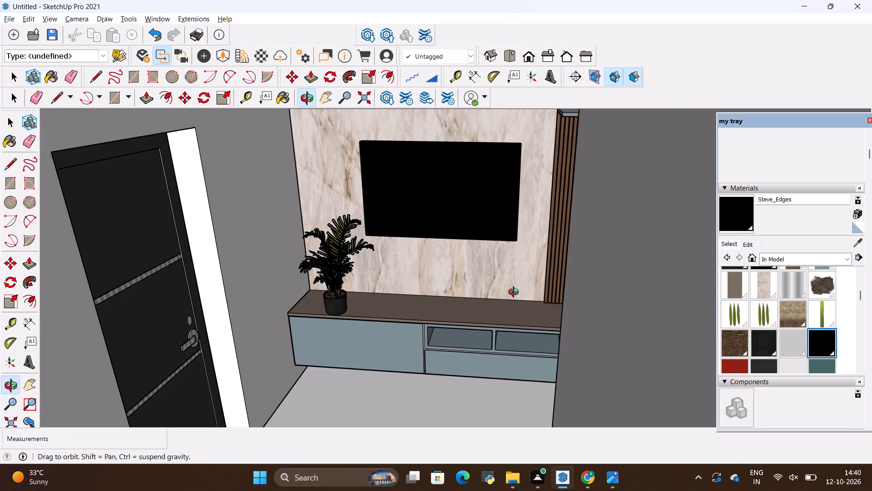
pyautogui.moveTo(515, 293); pyautogui.dragTo(528, 319, button='middle')
pyautogui.keyDown('shift'); pyautogui.moveTo(543, 309); pyautogui.dragTo(541, 309, button='middle'); pyautogui.keyUp('shift')
pyautogui.keyDown('shift'); pyautogui.scroll(1, 542, 309); pyautogui.keyUp('shift')
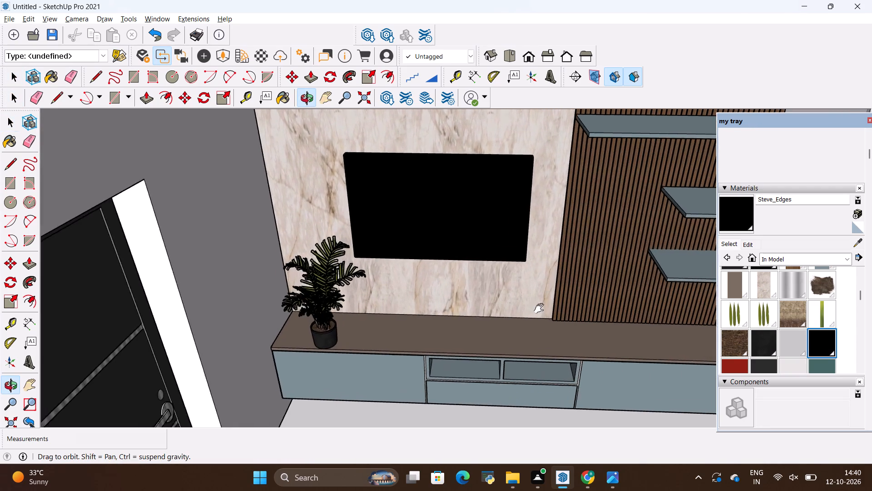
pyautogui.keyDown('shift'); pyautogui.moveTo(541, 309); pyautogui.dragTo(377, 386, button='middle'); pyautogui.keyUp('shift')
pyautogui.moveTo(412, 186); pyautogui.dragTo(422, 292, button='middle')
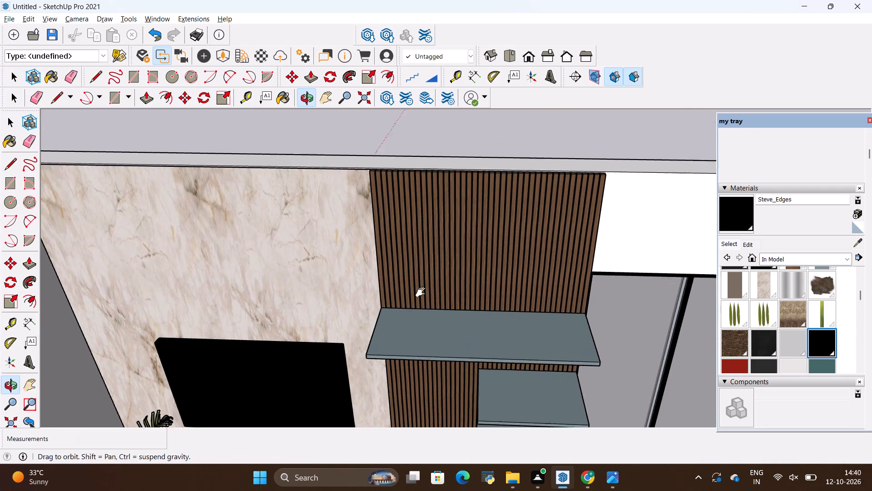
pyautogui.moveTo(422, 292); pyautogui.dragTo(424, 301, button='middle')
pyautogui.scroll(-7, 426, 271)
pyautogui.moveTo(373, 334); pyautogui.dragTo(394, 323, button='middle')
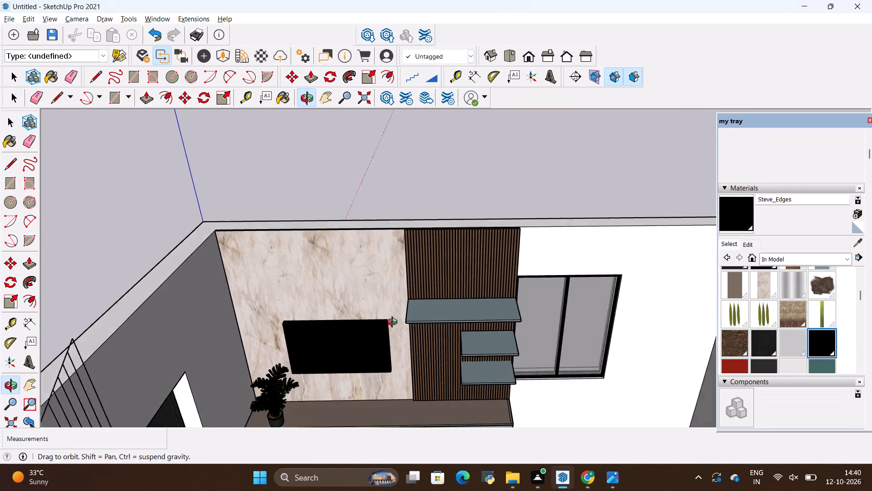
pyautogui.moveTo(394, 323); pyautogui.dragTo(446, 274, button='middle')
pyautogui.scroll(2, 449, 308)
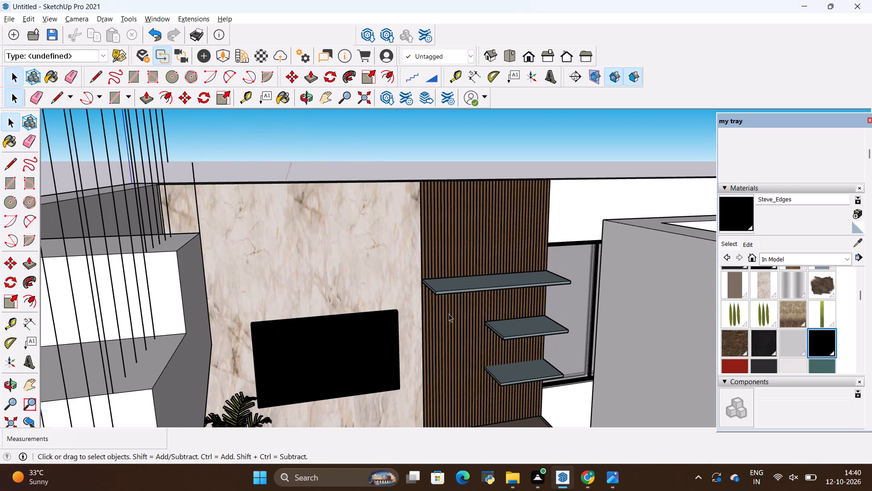
pyautogui.keyDown('shift'); pyautogui.moveTo(449, 324); pyautogui.dragTo(384, 252, button='middle'); pyautogui.keyUp('shift')
pyautogui.scroll(1, 409, 276)
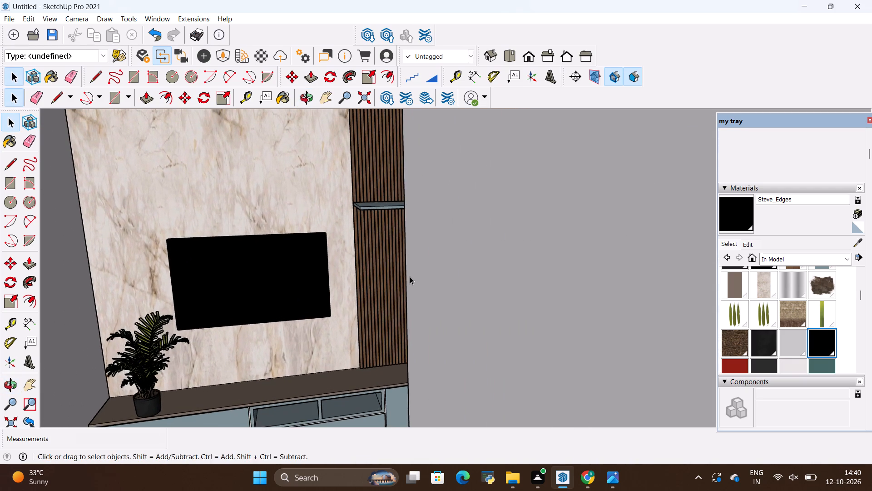
pyautogui.moveTo(410, 276); pyautogui.dragTo(510, 281, button='middle')
pyautogui.keyDown('shift'); pyautogui.moveTo(300, 273); pyautogui.dragTo(408, 305, button='middle'); pyautogui.keyUp('shift')
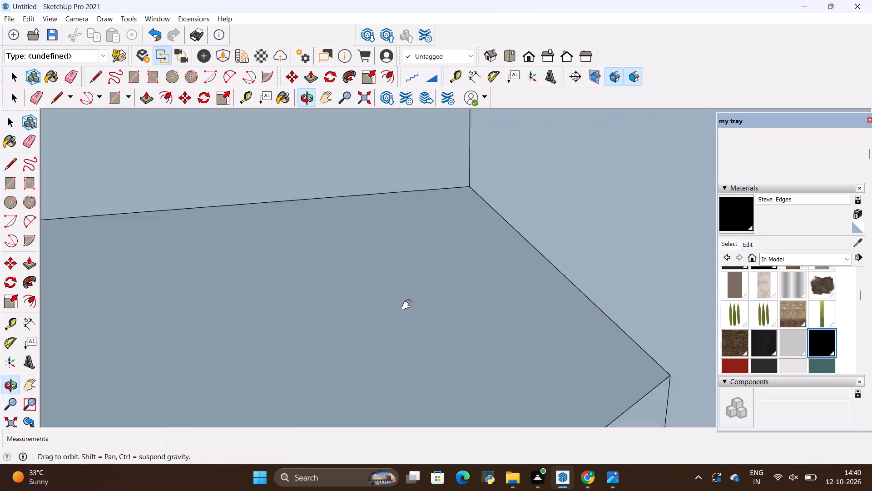
pyautogui.keyDown('shift'); pyautogui.moveTo(408, 305); pyautogui.dragTo(338, 304, button='middle'); pyautogui.keyUp('shift')
pyautogui.scroll(-1, 331, 285)
pyautogui.moveTo(346, 282); pyautogui.dragTo(344, 284, button='middle')
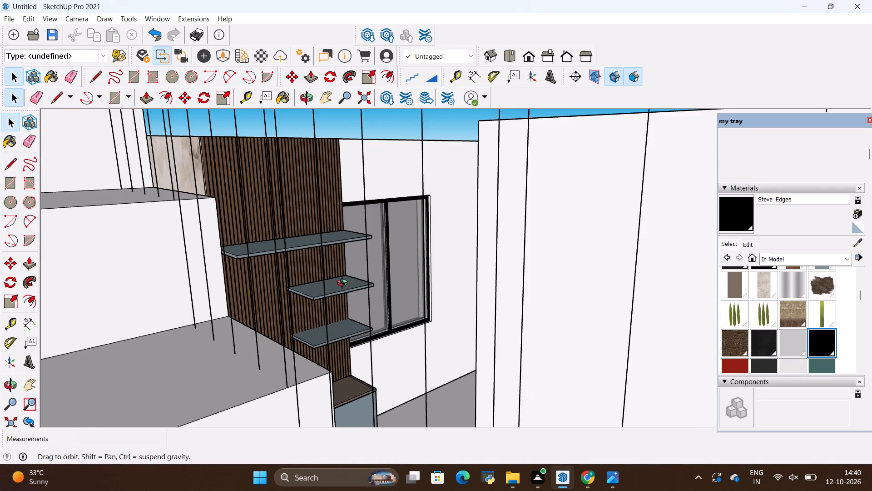
pyautogui.moveTo(344, 284); pyautogui.dragTo(326, 311, button='middle')
pyautogui.keyDown('shift'); pyautogui.moveTo(267, 287); pyautogui.dragTo(345, 260, button='middle'); pyautogui.keyUp('shift')
pyautogui.moveTo(373, 271); pyautogui.dragTo(372, 273, button='middle')
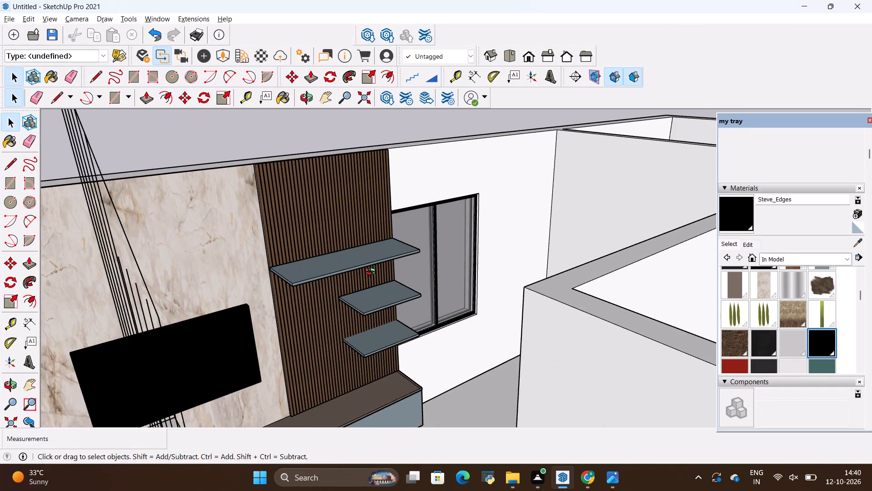
pyautogui.moveTo(372, 273); pyautogui.dragTo(342, 313, button='middle')
pyautogui.keyDown('shift'); pyautogui.moveTo(282, 323); pyautogui.dragTo(357, 236, button='middle'); pyautogui.keyUp('shift')
pyautogui.scroll(-2, 382, 244)
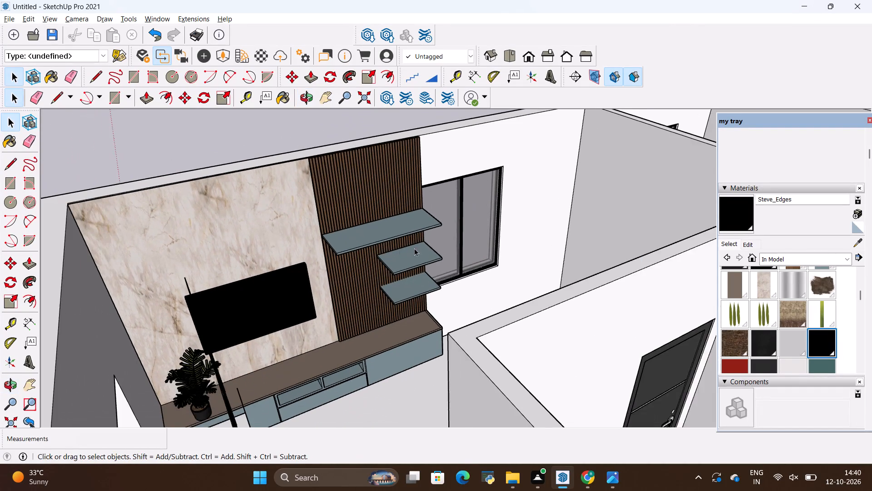
# Examine the TV unit from low viewpoints beside the staircase, and look over the surrounding rooms from above.
pyautogui.moveTo(423, 250); pyautogui.dragTo(418, 237, button='middle')
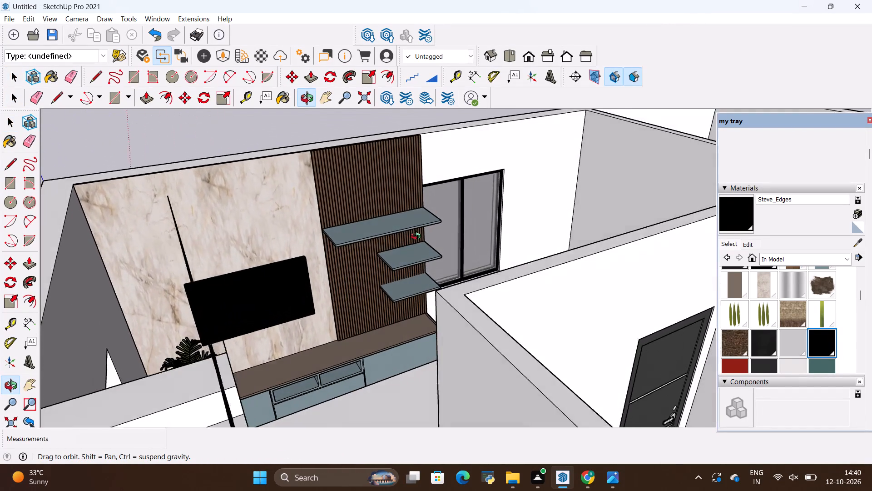
pyautogui.moveTo(418, 237); pyautogui.dragTo(427, 118, button='middle')
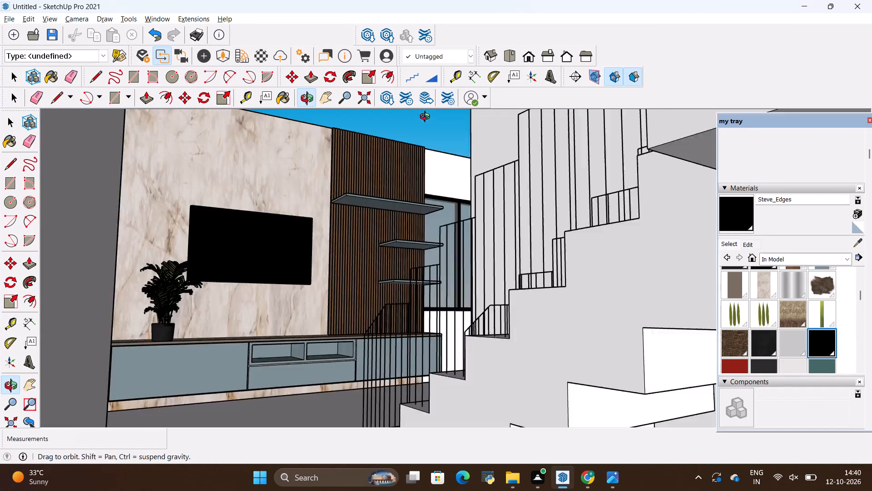
pyautogui.moveTo(427, 118); pyautogui.dragTo(433, 102, button='middle')
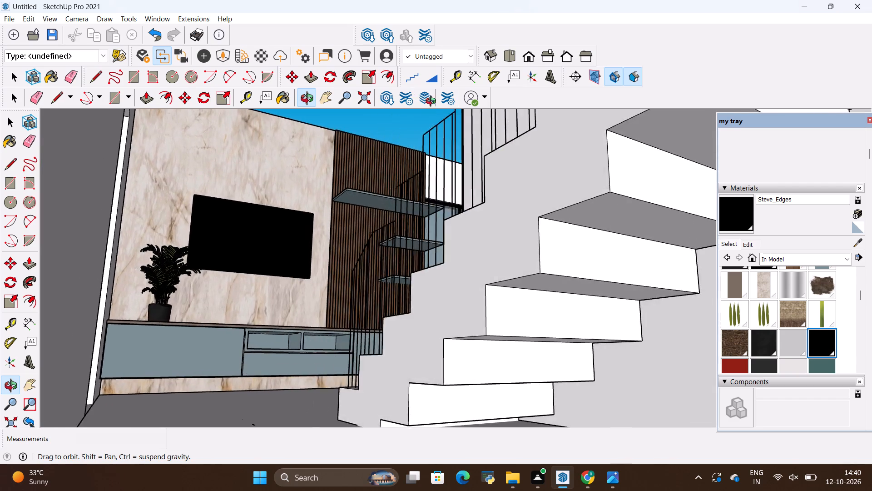
pyautogui.moveTo(433, 102); pyautogui.dragTo(430, 101, button='middle')
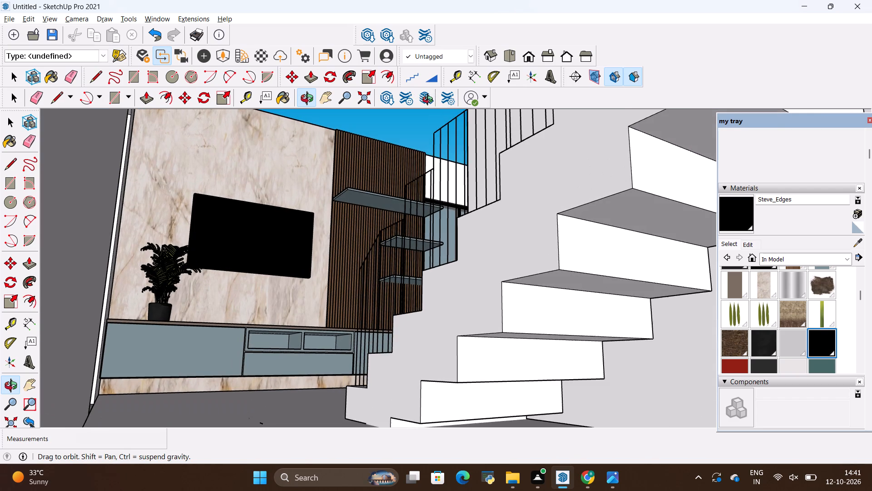
pyautogui.moveTo(430, 101); pyautogui.dragTo(430, 102, button='middle')
pyautogui.scroll(2, 286, 265)
pyautogui.keyDown('shift'); pyautogui.moveTo(292, 259); pyautogui.dragTo(297, 286, button='middle'); pyautogui.keyUp('shift')
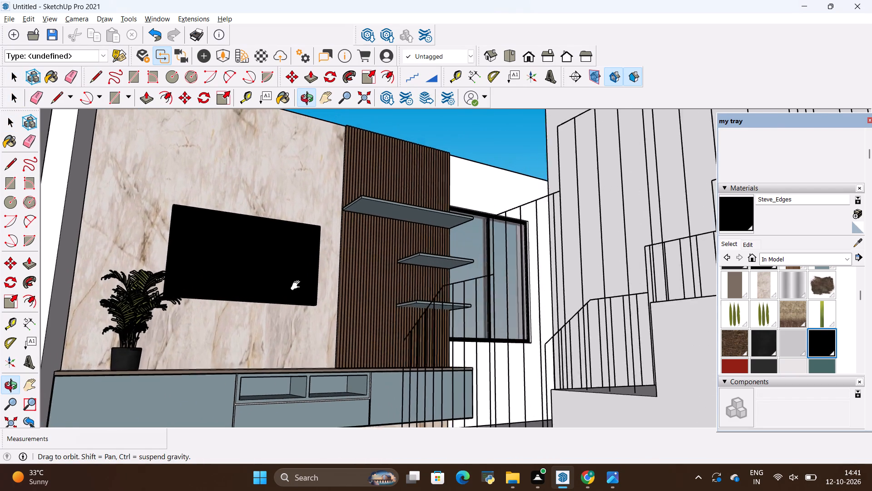
pyautogui.keyDown('shift'); pyautogui.moveTo(297, 286); pyautogui.dragTo(323, 279, button='middle'); pyautogui.keyUp('shift')
pyautogui.moveTo(310, 283); pyautogui.dragTo(285, 321, button='middle')
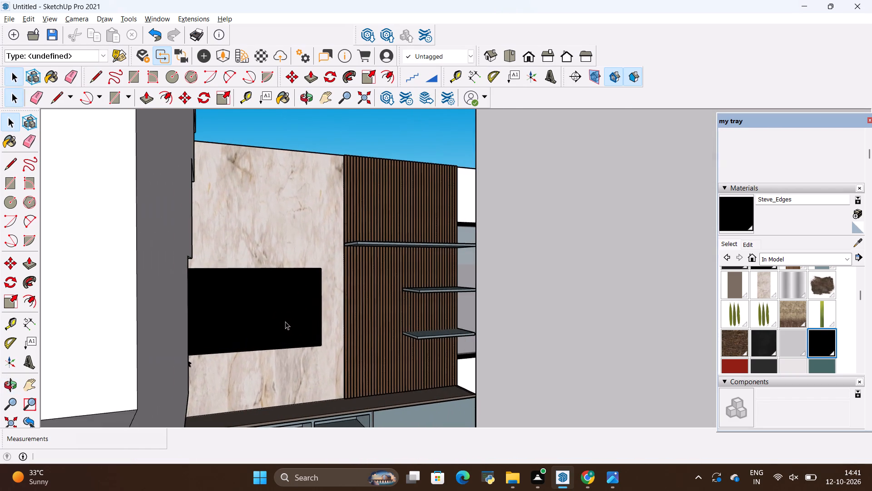
pyautogui.keyDown('shift'); pyautogui.moveTo(291, 329); pyautogui.dragTo(282, 283, button='middle'); pyautogui.keyUp('shift')
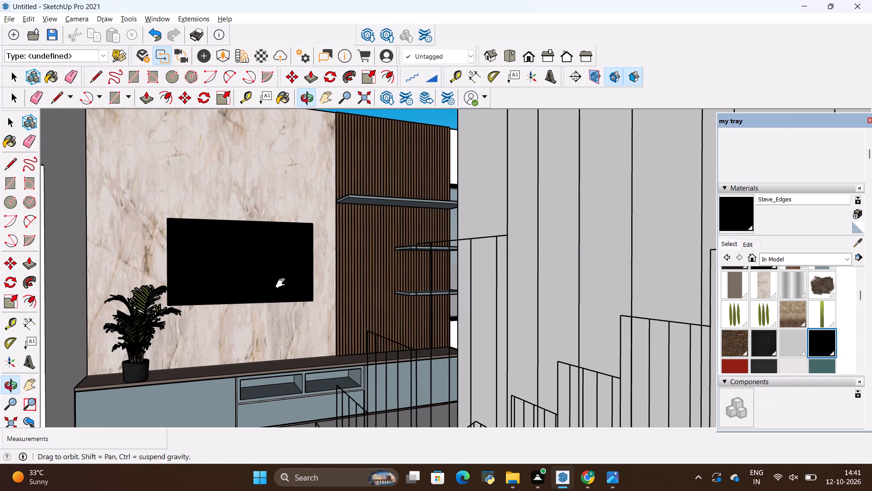
pyautogui.keyDown('shift'); pyautogui.moveTo(282, 283); pyautogui.dragTo(282, 284, button='middle'); pyautogui.keyUp('shift')
pyautogui.keyDown('shift'); pyautogui.moveTo(377, 171); pyautogui.dragTo(318, 429, button='middle'); pyautogui.keyUp('shift')
pyautogui.press('space')
pyautogui.click(333, 326)
pyautogui.scroll(-10, 332, 294)
pyautogui.moveTo(367, 281); pyautogui.dragTo(245, 421, button='middle')
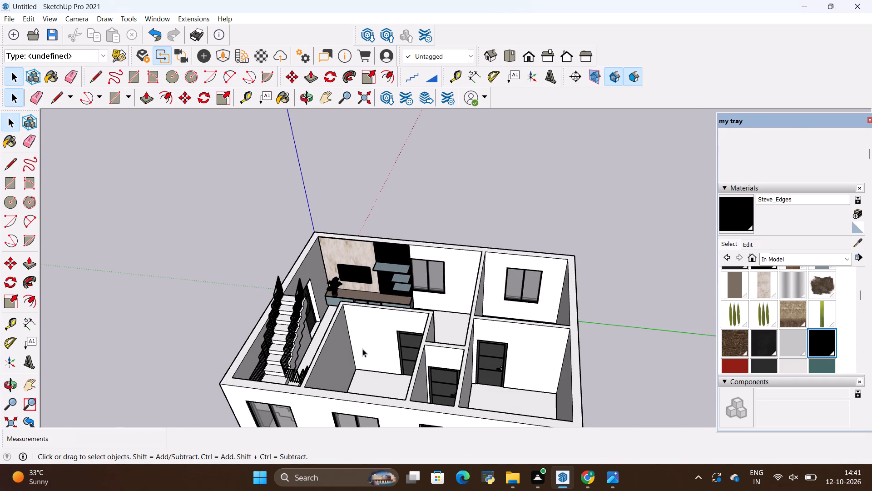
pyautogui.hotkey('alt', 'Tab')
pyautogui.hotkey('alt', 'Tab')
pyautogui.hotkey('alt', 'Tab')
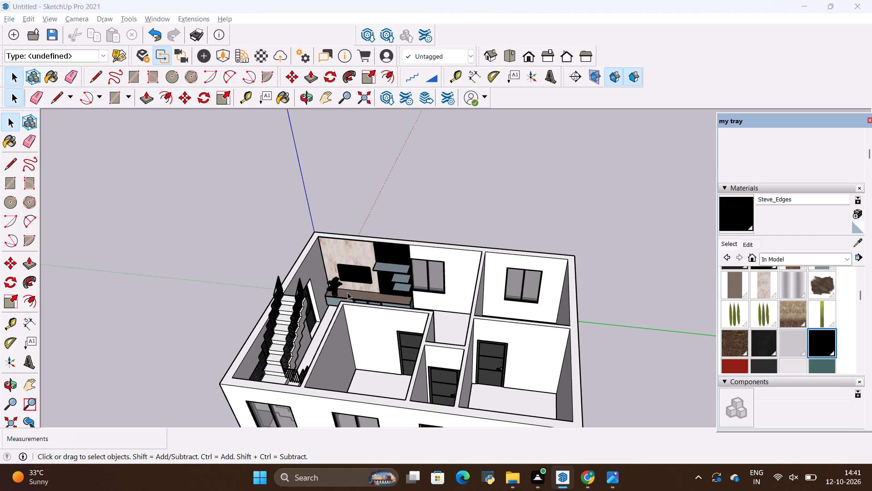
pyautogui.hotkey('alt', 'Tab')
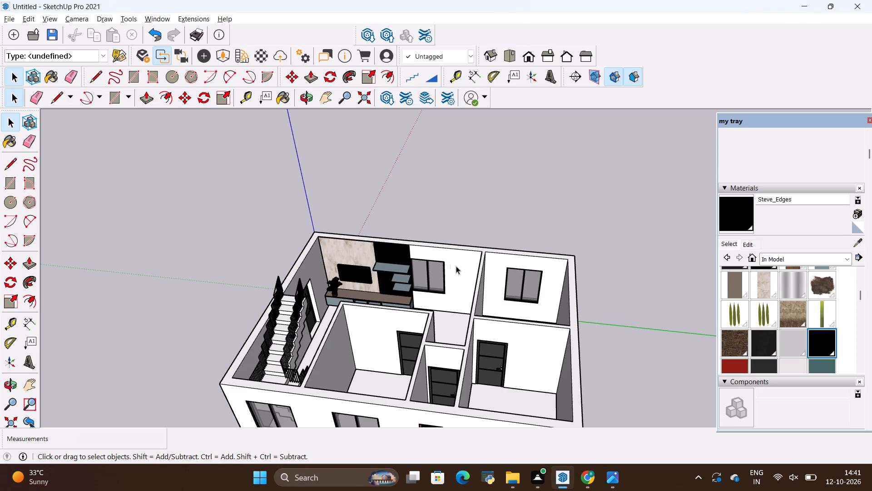
# Examine the house layout from above and the windows in the TV room and the adjoining room.
pyautogui.scroll(1, 431, 274)
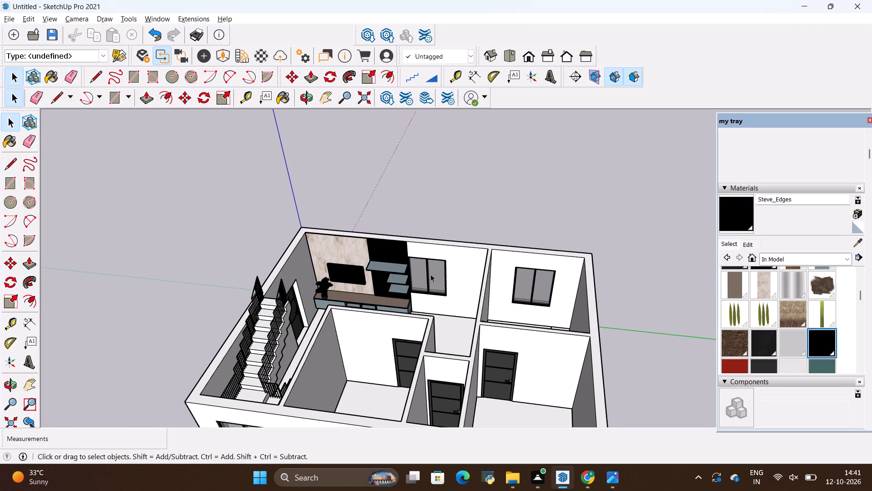
pyautogui.moveTo(333, 332); pyautogui.dragTo(672, 417, button='middle')
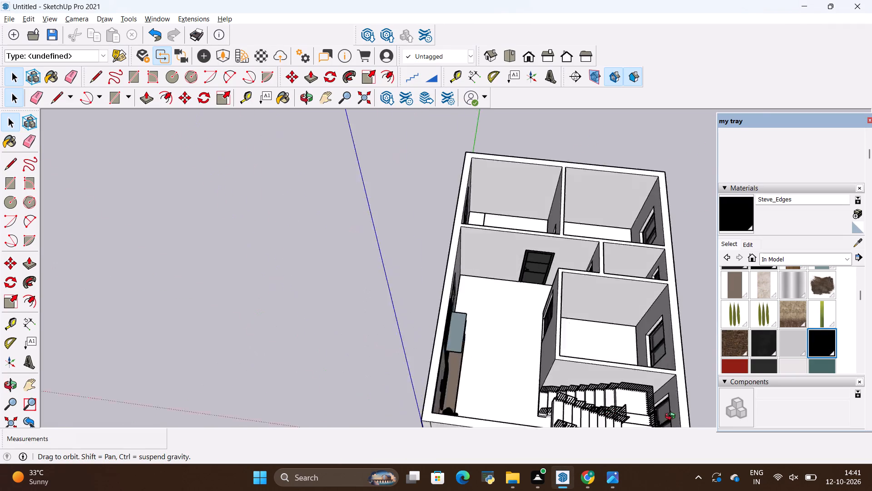
pyautogui.moveTo(672, 417); pyautogui.dragTo(689, 411, button='middle')
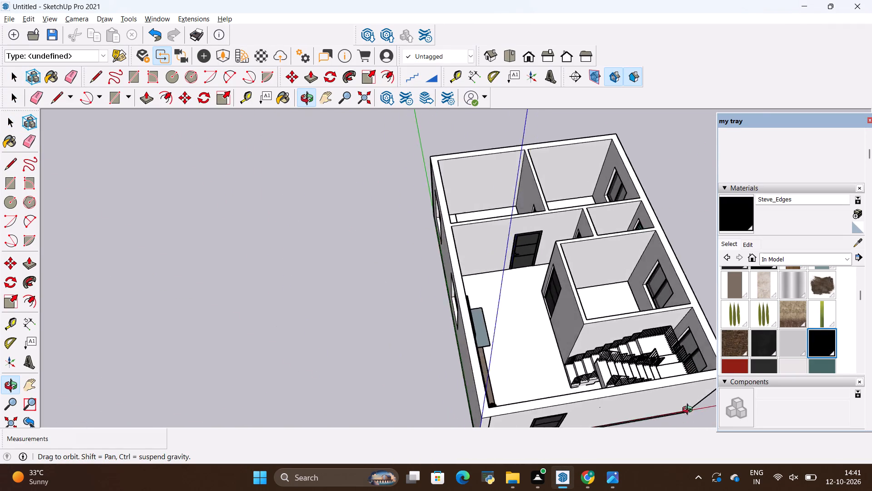
pyautogui.moveTo(689, 411); pyautogui.dragTo(649, 340, button='middle')
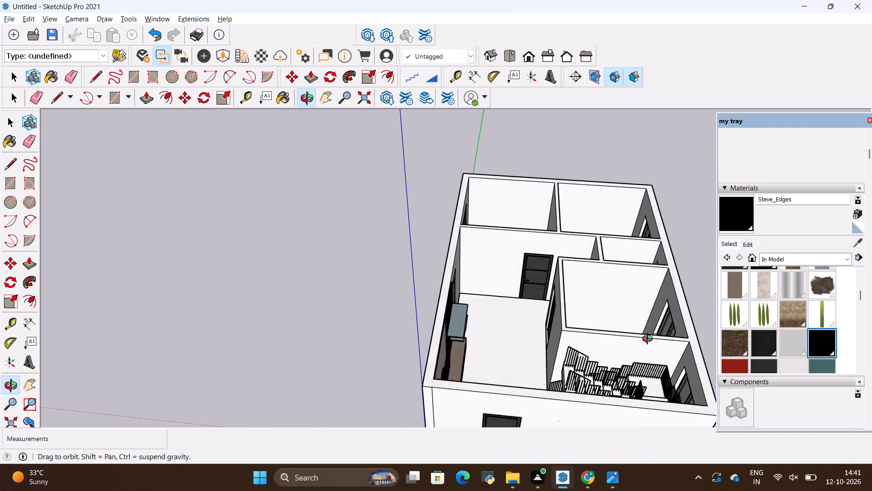
pyautogui.moveTo(649, 340); pyautogui.dragTo(365, 402, button='middle')
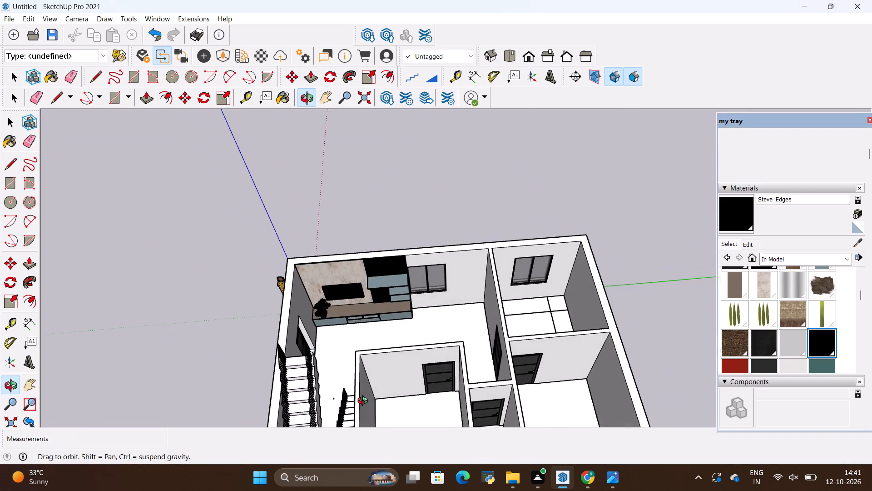
pyautogui.moveTo(365, 402); pyautogui.dragTo(364, 401, button='middle')
pyautogui.scroll(11, 456, 263)
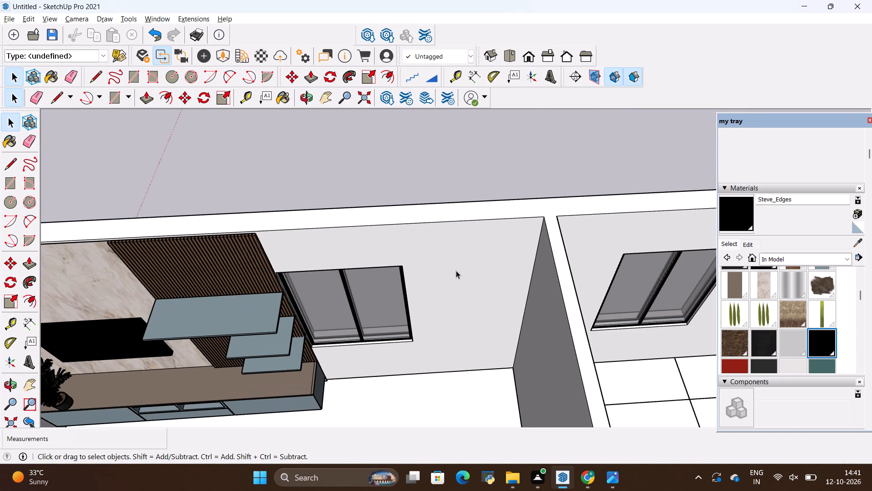
pyautogui.scroll(-2, 451, 274)
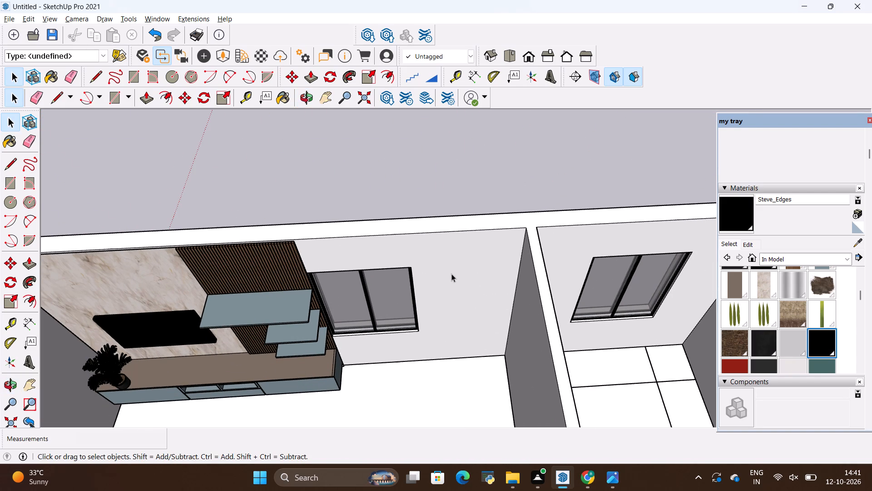
pyautogui.scroll(-5, 448, 275)
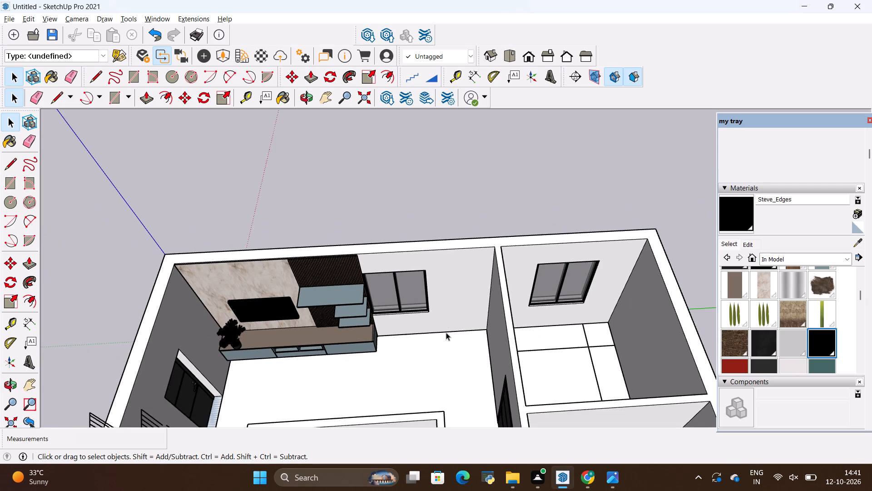
pyautogui.moveTo(446, 332); pyautogui.dragTo(464, 296, button='middle')
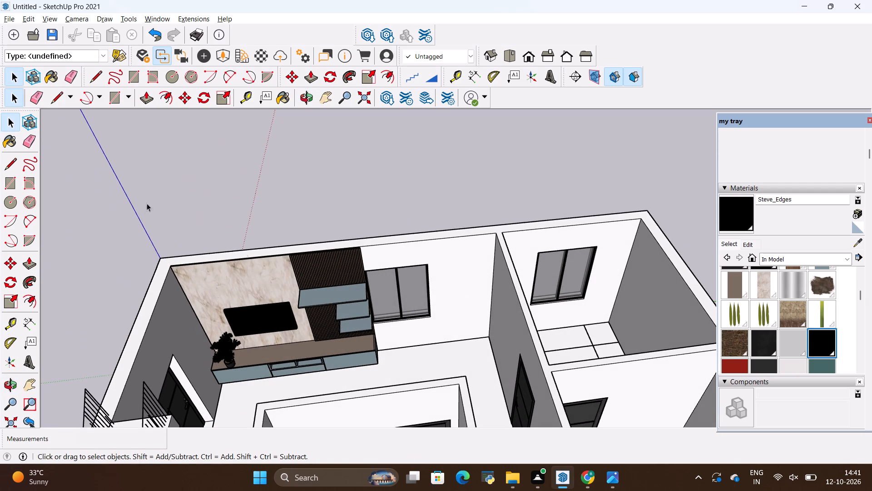
pyautogui.scroll(-4, 333, 251)
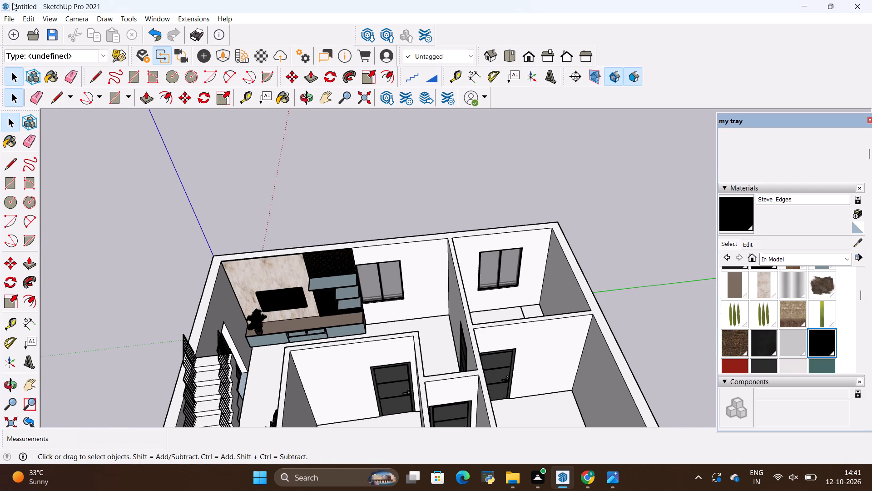
# Import the Group_55 curtain model from the ALL 3D WAREHOUSE ITEMS folder and place it in the open space outside the house.
pyautogui.click(9, 21)
pyautogui.click(50, 208)
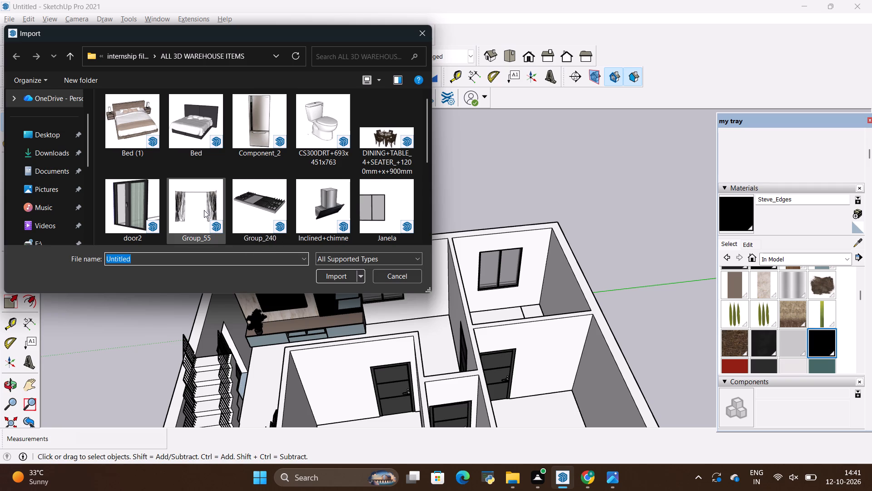
pyautogui.click(204, 210)
pyautogui.click(332, 277)
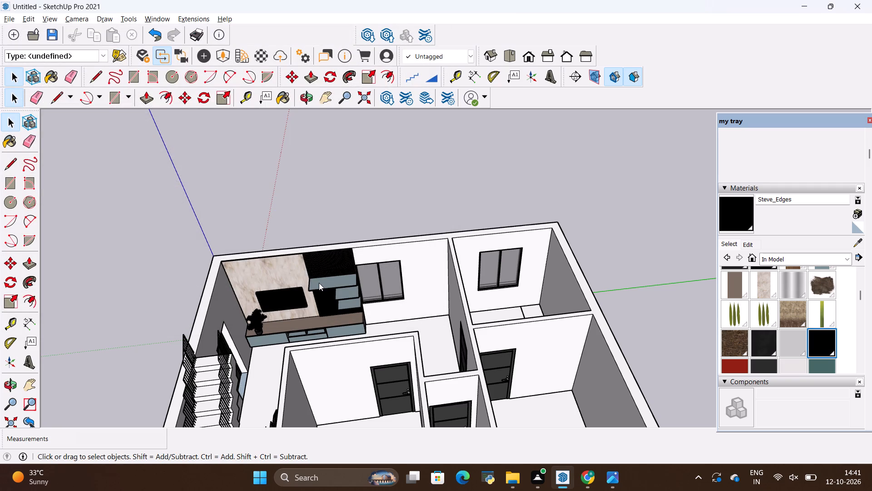
pyautogui.scroll(-5, 331, 296)
pyautogui.scroll(-18, 349, 262)
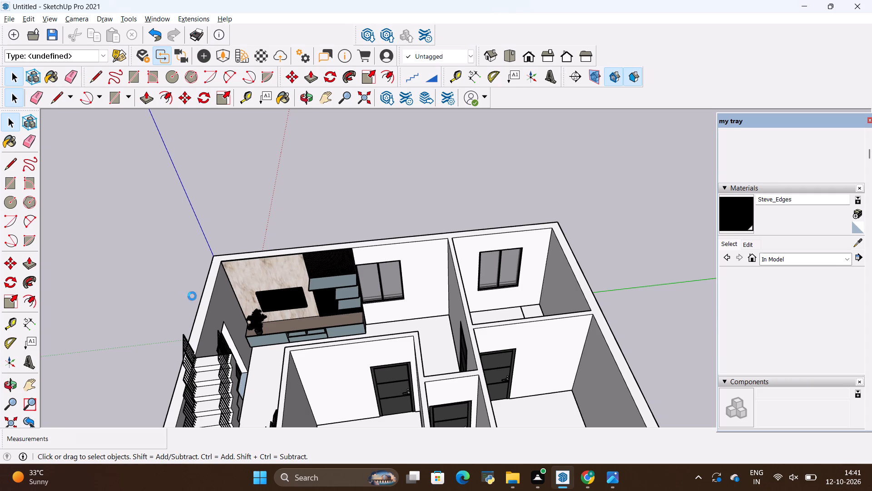
pyautogui.click(534, 281)
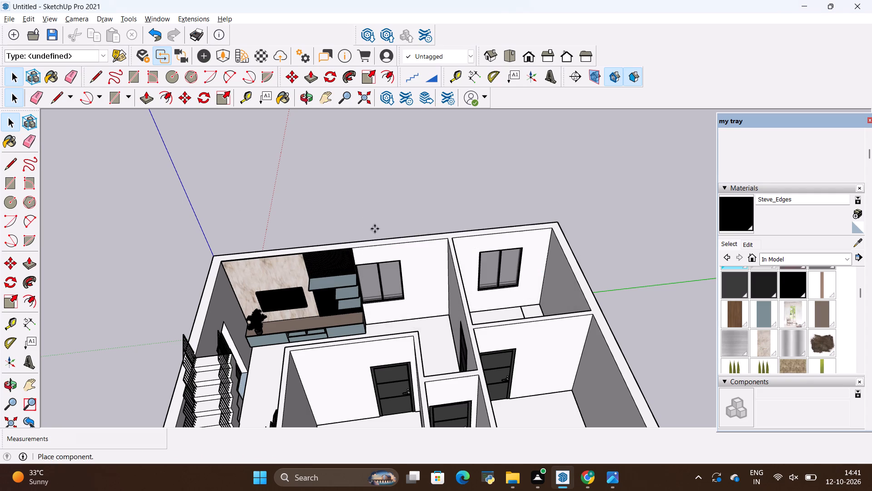
pyautogui.click(293, 181)
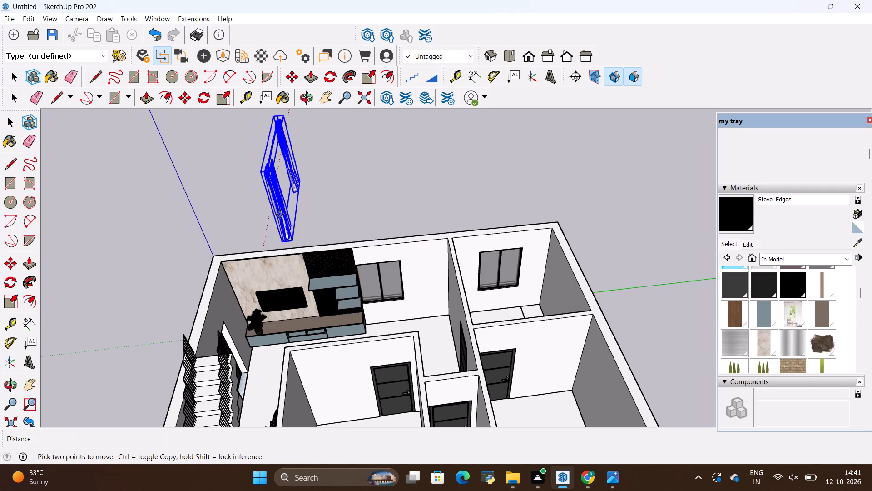
pyautogui.scroll(8, 301, 192)
pyautogui.moveTo(373, 273); pyautogui.dragTo(238, 307, button='middle')
pyautogui.scroll(-10, 261, 306)
pyautogui.moveTo(283, 263); pyautogui.dragTo(283, 262, button='middle')
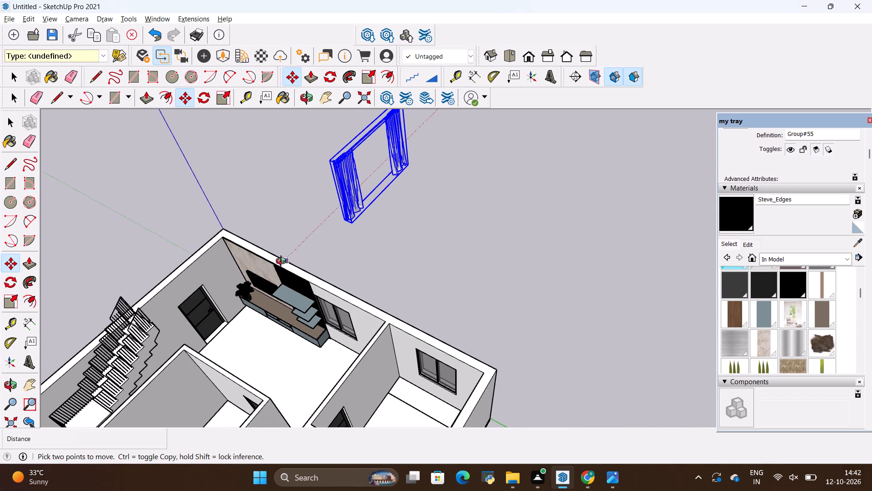
pyautogui.moveTo(283, 262); pyautogui.dragTo(648, 173, button='middle')
pyautogui.scroll(-5, 538, 225)
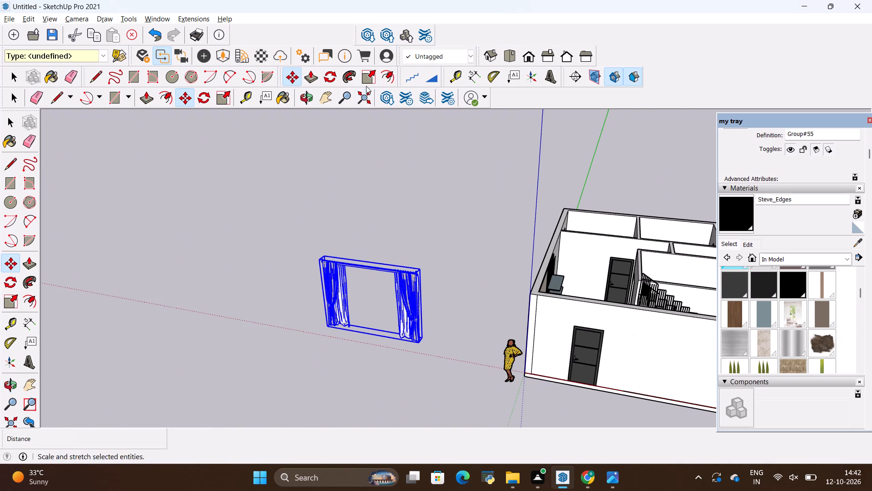
pyautogui.click(169, 266)
pyautogui.press('space')
pyautogui.click(184, 262)
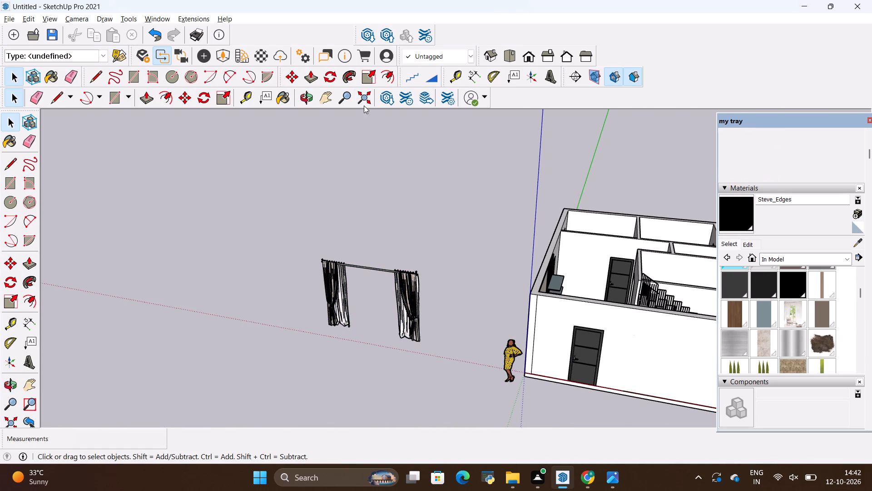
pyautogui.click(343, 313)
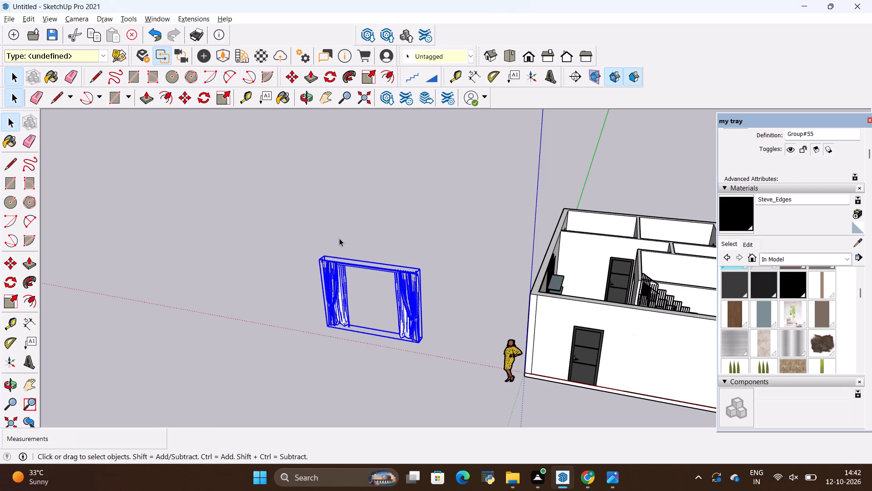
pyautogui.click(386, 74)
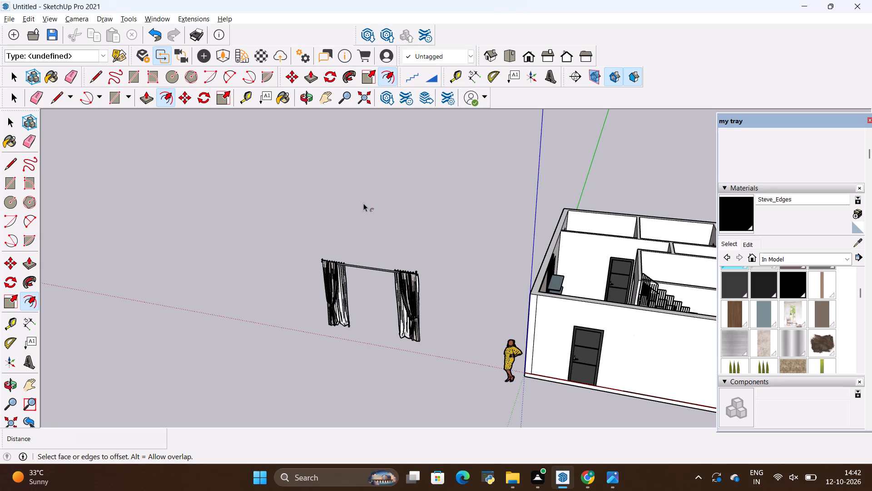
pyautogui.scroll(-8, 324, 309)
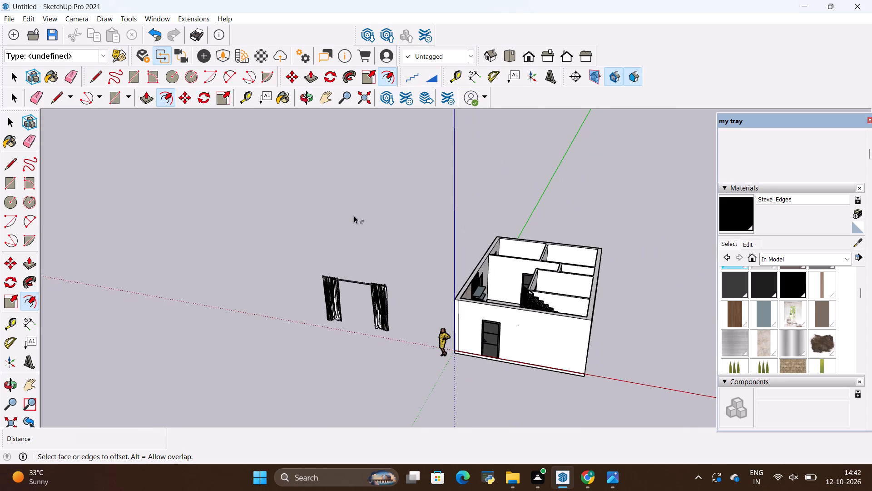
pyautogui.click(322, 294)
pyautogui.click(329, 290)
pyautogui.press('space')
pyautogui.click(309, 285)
# Rotate the curtain group 90° about the vertical axis so its rod runs parallel to the green axis.
pyautogui.click(336, 305)
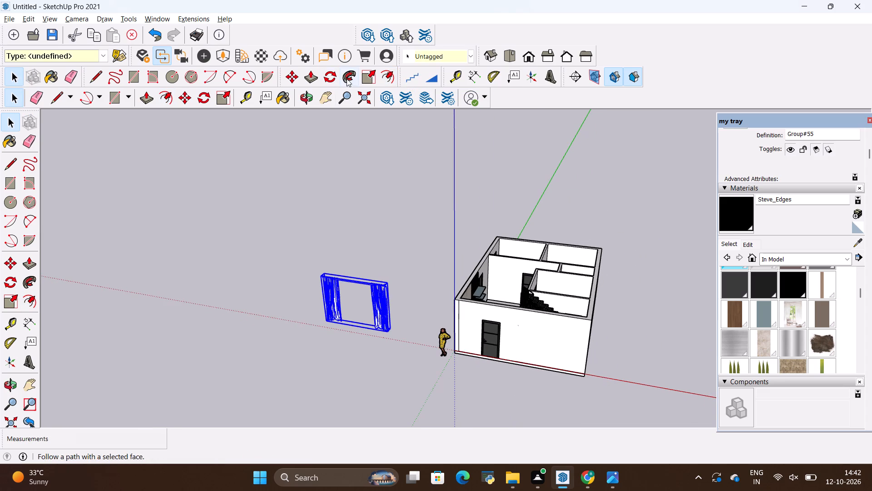
pyautogui.click(323, 73)
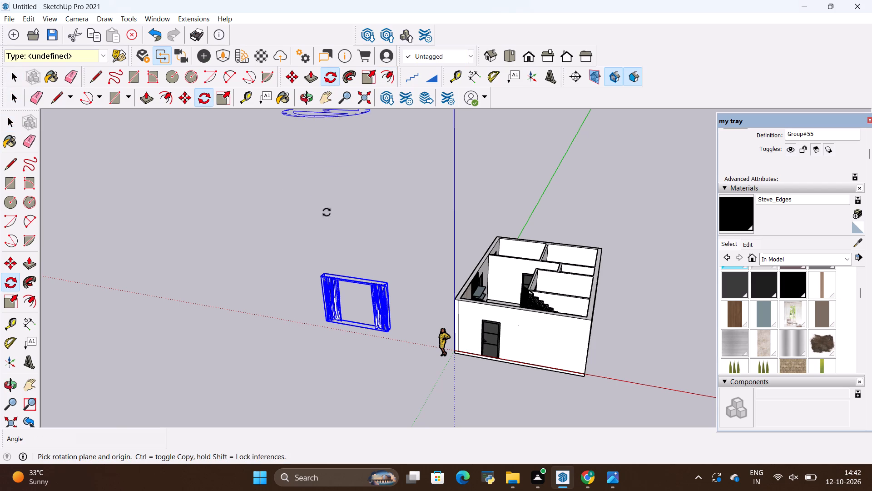
pyautogui.click(300, 347)
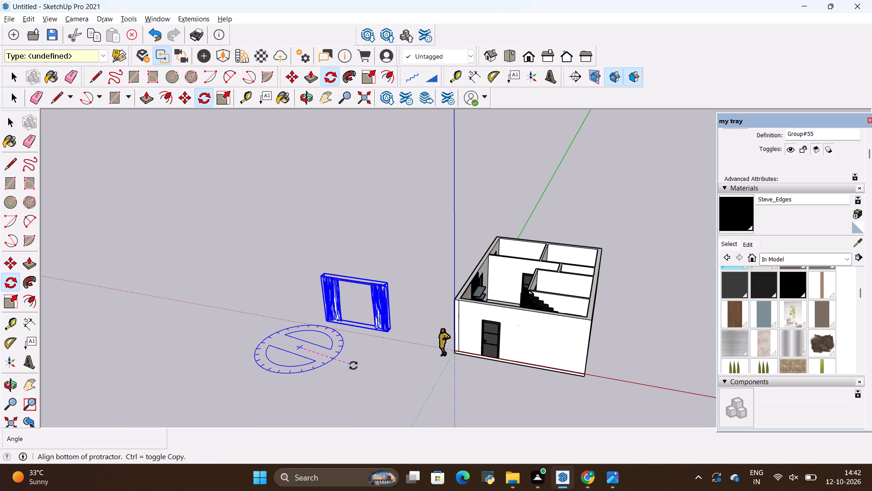
pyautogui.click(396, 369)
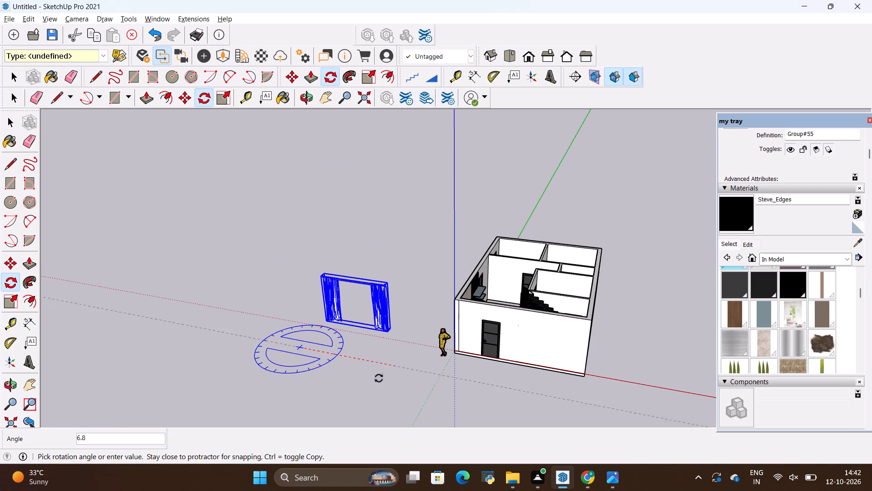
pyautogui.click(244, 397)
pyautogui.scroll(-6, 301, 360)
pyautogui.press('space')
pyautogui.click(270, 324)
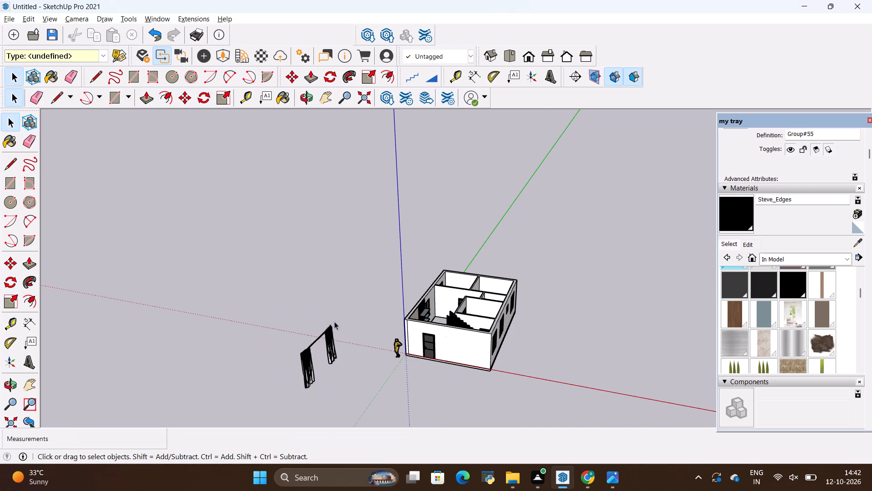
# Rotate the curtain group 180° about the vertical axis to reverse the direction its front faces.
pyautogui.moveTo(336, 323); pyautogui.dragTo(609, 367, button='middle')
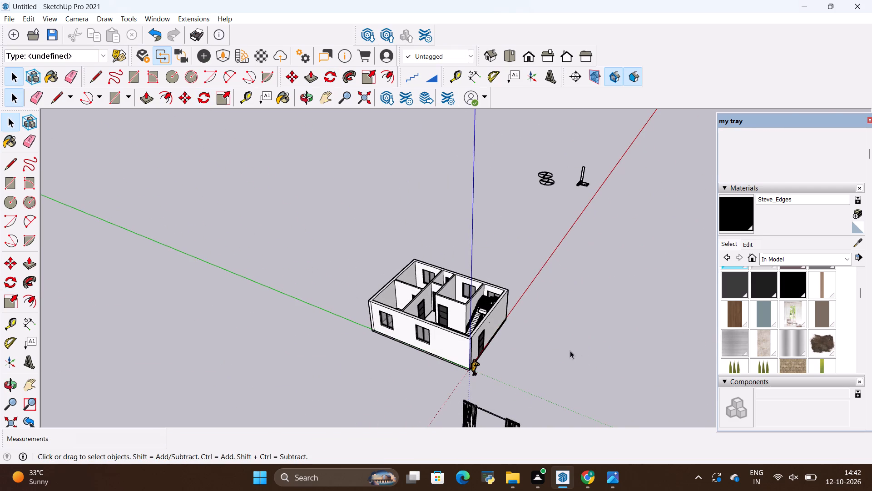
pyautogui.scroll(-5, 570, 351)
pyautogui.scroll(11, 545, 454)
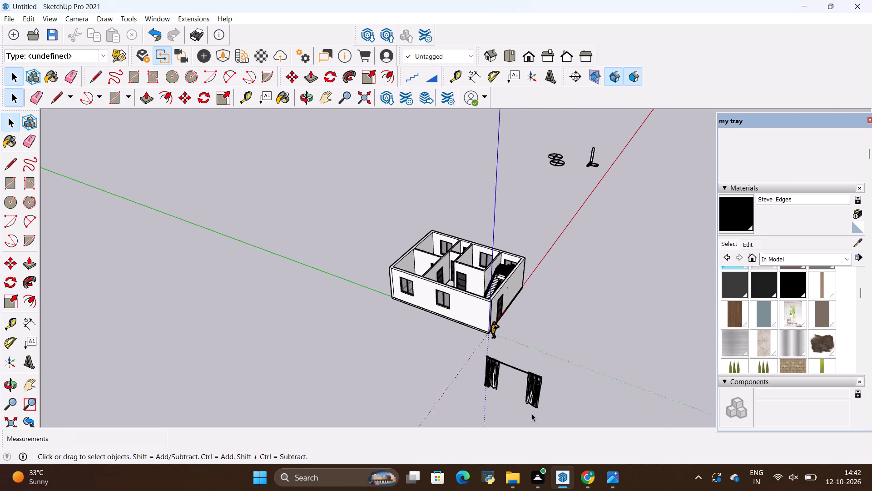
pyautogui.scroll(7, 531, 413)
pyautogui.scroll(-5, 540, 335)
pyautogui.click(536, 344)
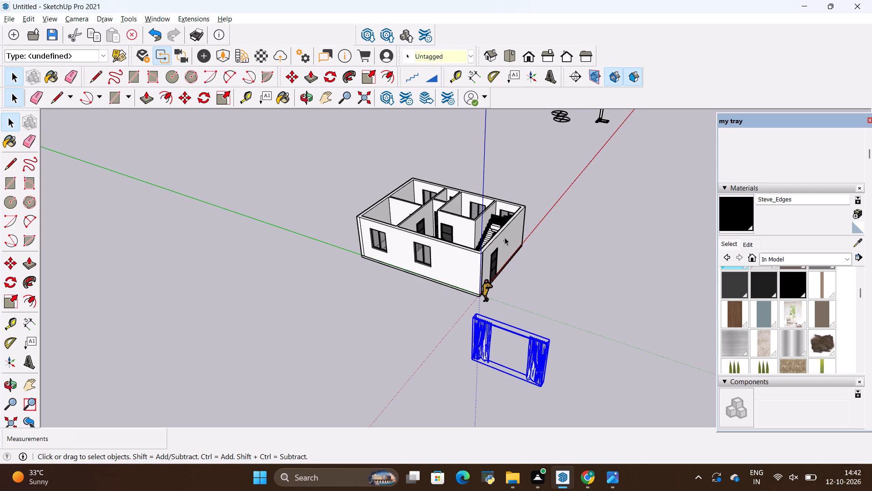
pyautogui.click(334, 75)
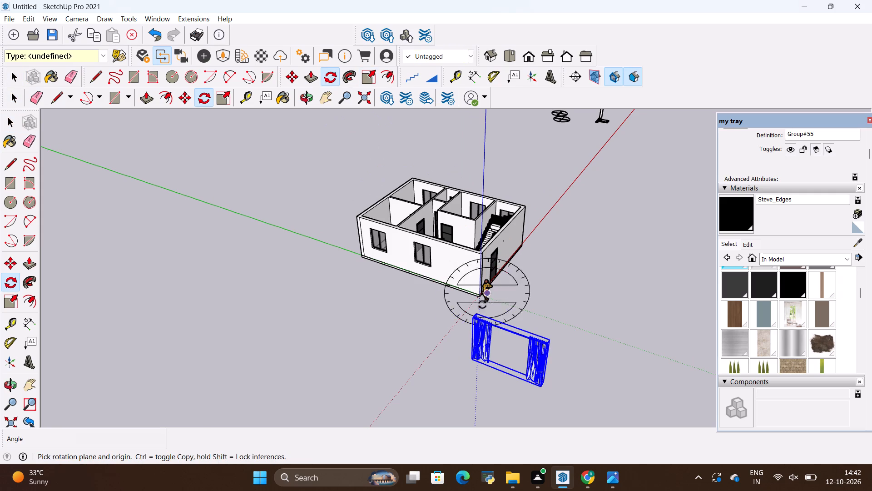
pyautogui.click(446, 365)
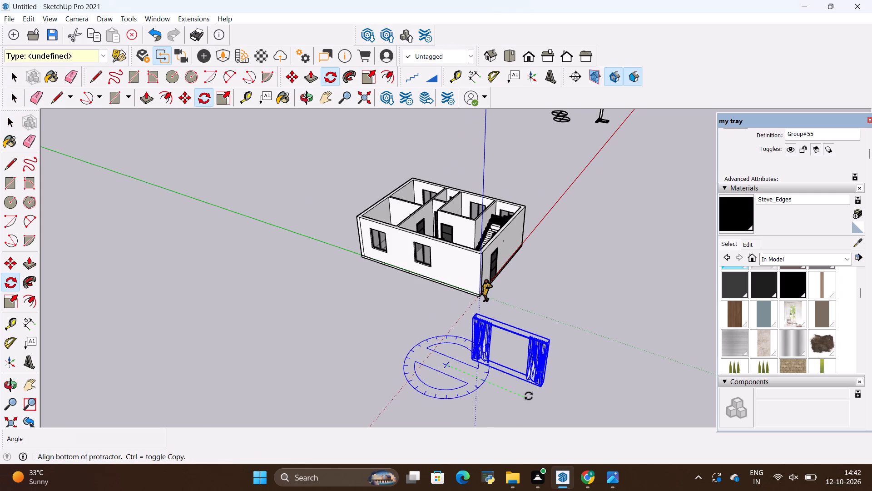
pyautogui.click(529, 396)
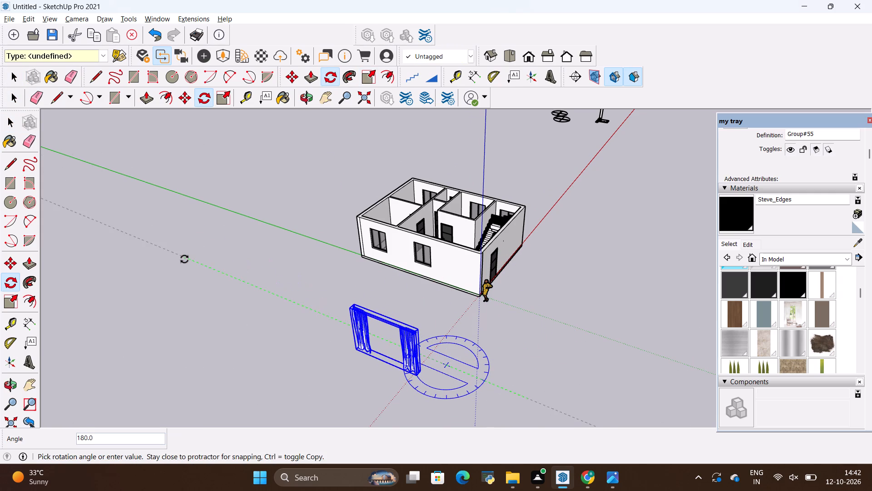
pyautogui.click(193, 265)
pyautogui.press('space')
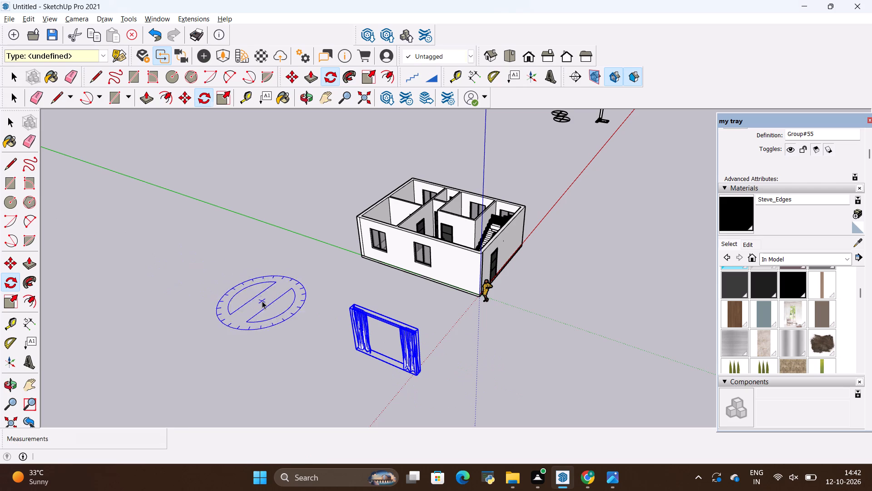
pyautogui.click(262, 301)
pyautogui.scroll(-5, 263, 297)
# Move the curtain group by its top corner about 28' 1" onto the TV room's window wall, beside the TV unit.
pyautogui.click(339, 328)
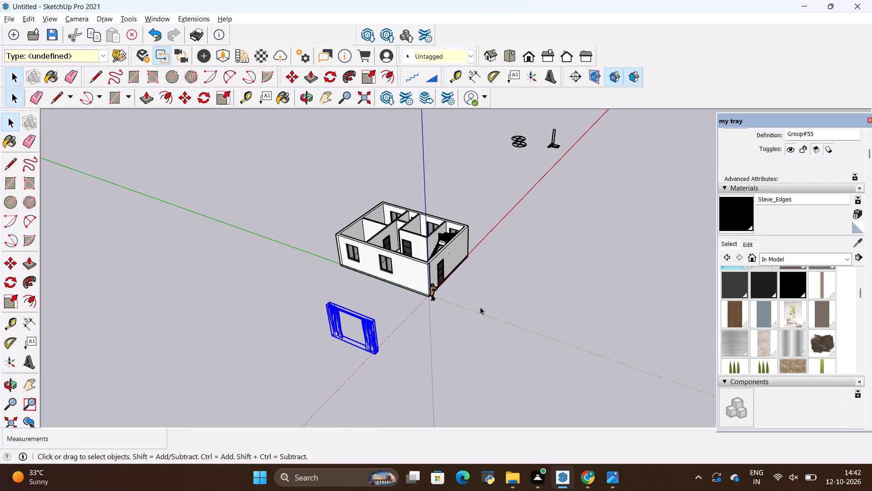
pyautogui.moveTo(500, 301); pyautogui.dragTo(294, 357, button='middle')
pyautogui.scroll(-1, 294, 357)
pyautogui.scroll(-5, 382, 358)
pyautogui.scroll(5, 236, 241)
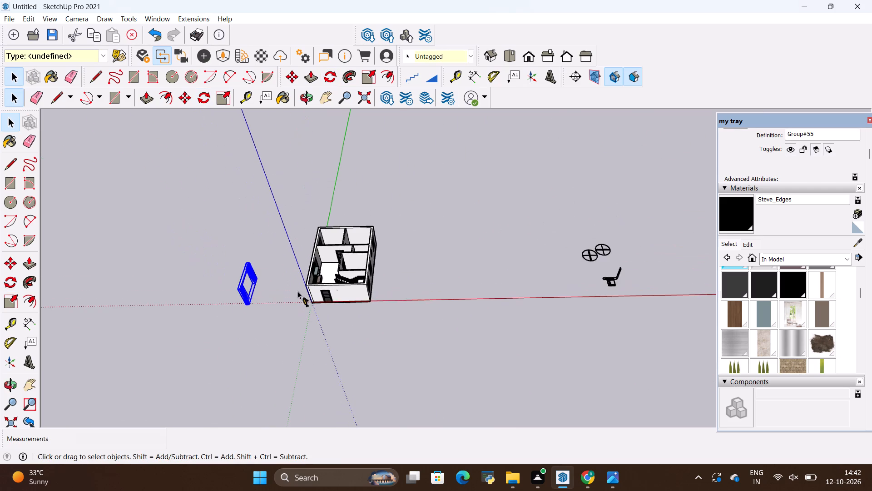
pyautogui.moveTo(398, 336); pyautogui.dragTo(150, 334, button='middle')
pyautogui.scroll(7, 391, 120)
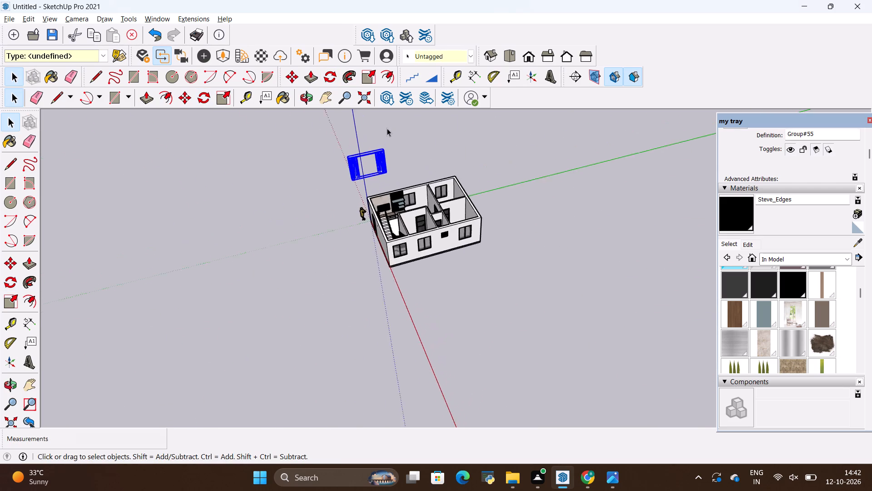
pyautogui.scroll(18, 387, 128)
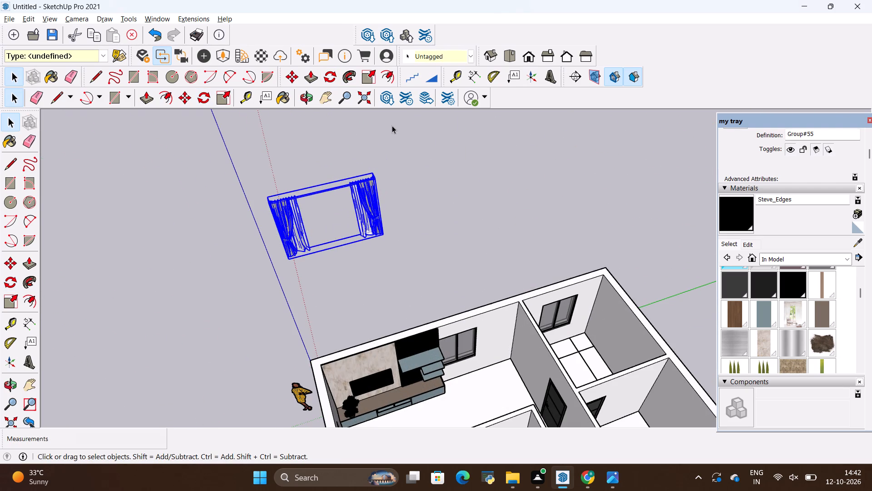
pyautogui.press('m')
pyautogui.click(374, 168)
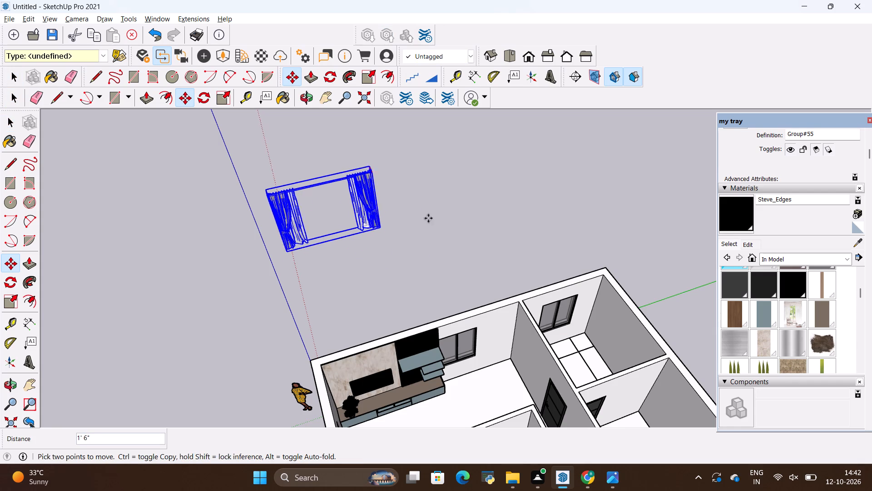
pyautogui.click(557, 286)
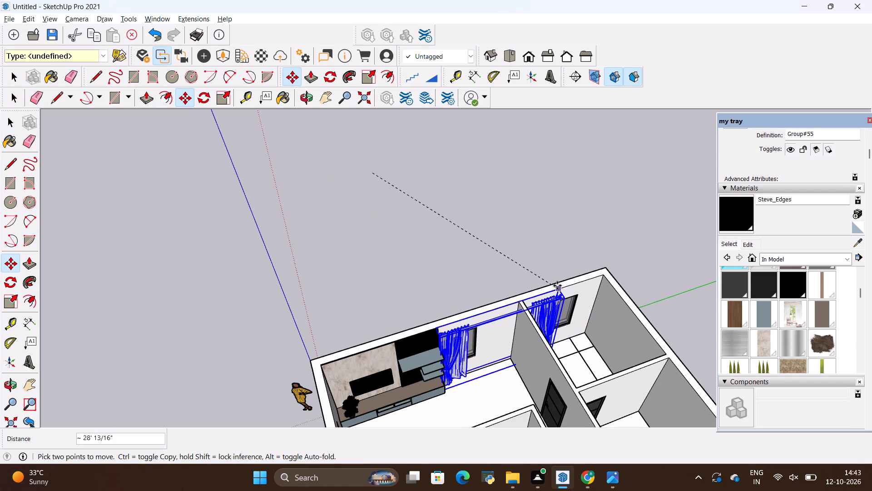
# Shift the curtain group about 3 7/16" along the window wall, away from the TV unit's wooden slatted panel.
pyautogui.scroll(20, 495, 327)
pyautogui.scroll(6, 495, 327)
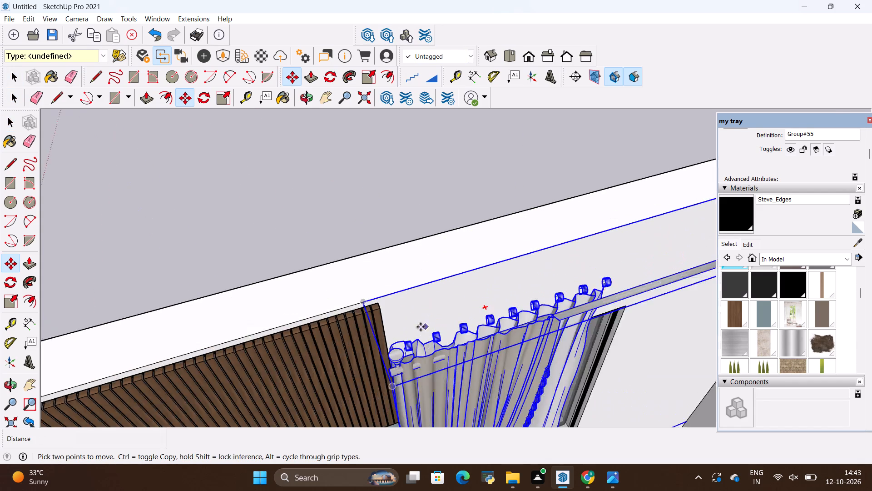
pyautogui.scroll(3, 421, 327)
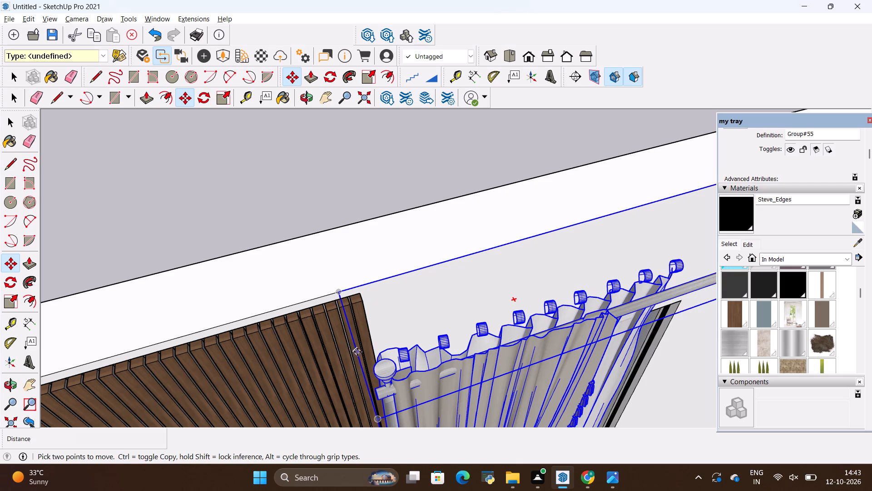
pyautogui.click(357, 351)
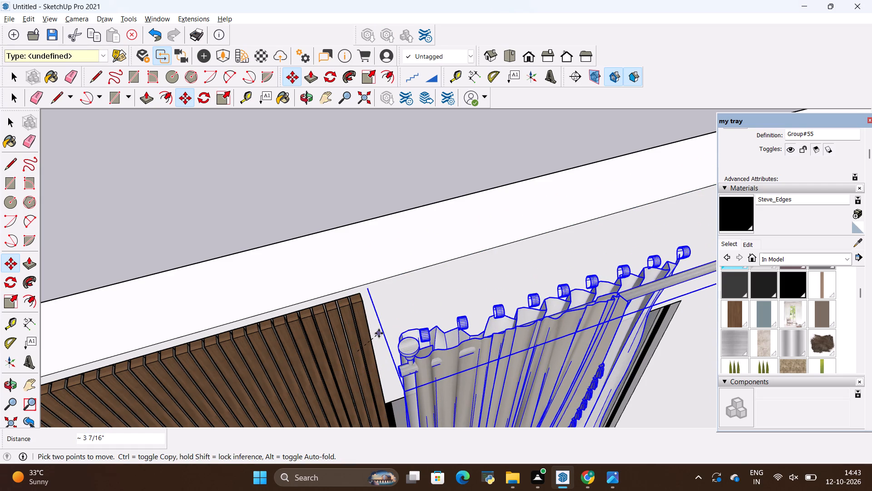
pyautogui.click(379, 333)
pyautogui.scroll(-5, 373, 308)
pyautogui.scroll(1, 422, 358)
pyautogui.moveTo(422, 358); pyautogui.dragTo(573, 208, button='middle')
pyautogui.moveTo(417, 351); pyautogui.dragTo(441, 386, button='middle')
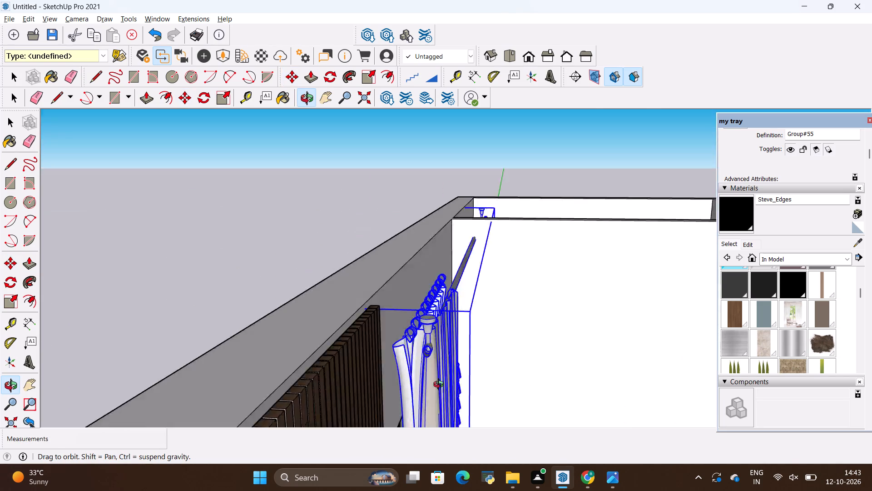
# Scale the curtain group to about 0.62 in red and 1.01 in blue so it ends at the partition wall.
pyautogui.moveTo(441, 386); pyautogui.dragTo(352, 386, button='middle')
pyautogui.scroll(-20, 326, 306)
pyautogui.scroll(-2, 326, 306)
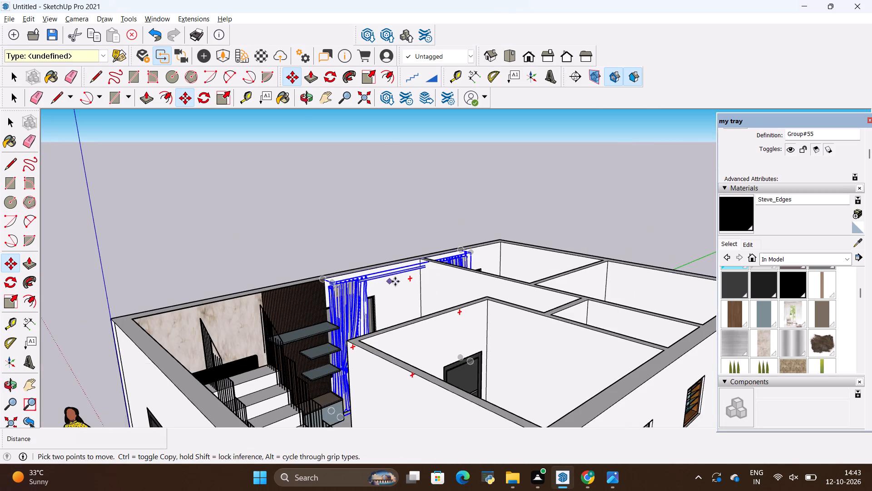
pyautogui.moveTo(396, 283); pyautogui.dragTo(238, 391, button='middle')
pyautogui.scroll(9, 561, 240)
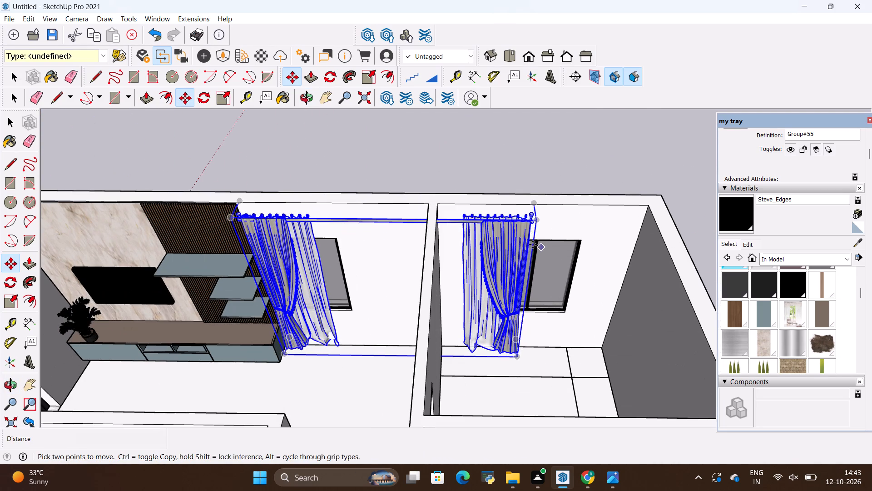
pyautogui.press('s')
pyautogui.scroll(6, 525, 217)
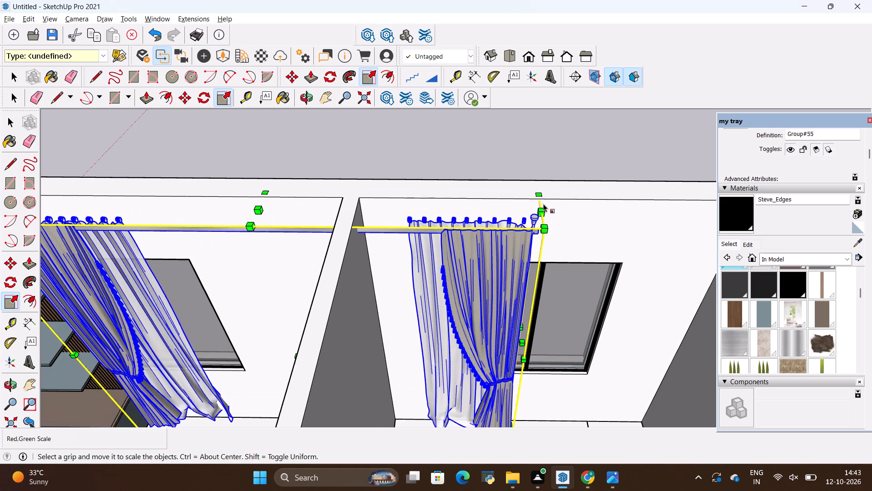
pyautogui.click(543, 210)
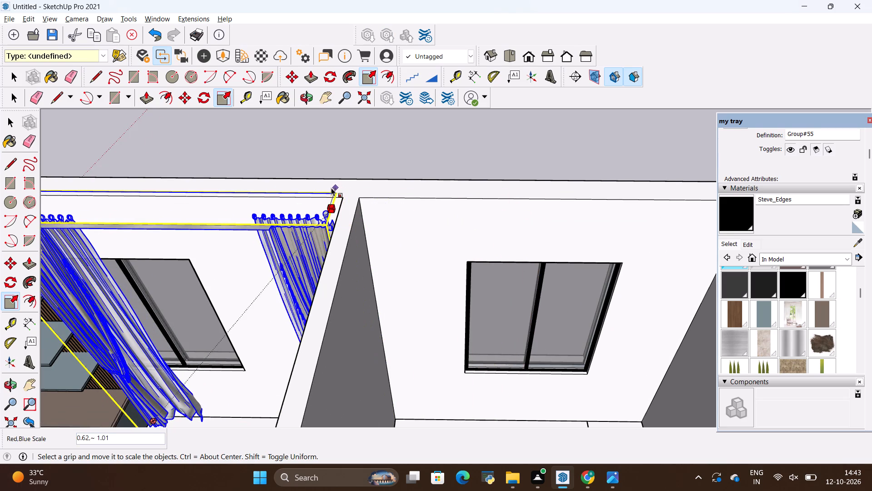
pyautogui.click(333, 194)
pyautogui.press('space')
pyautogui.click(388, 160)
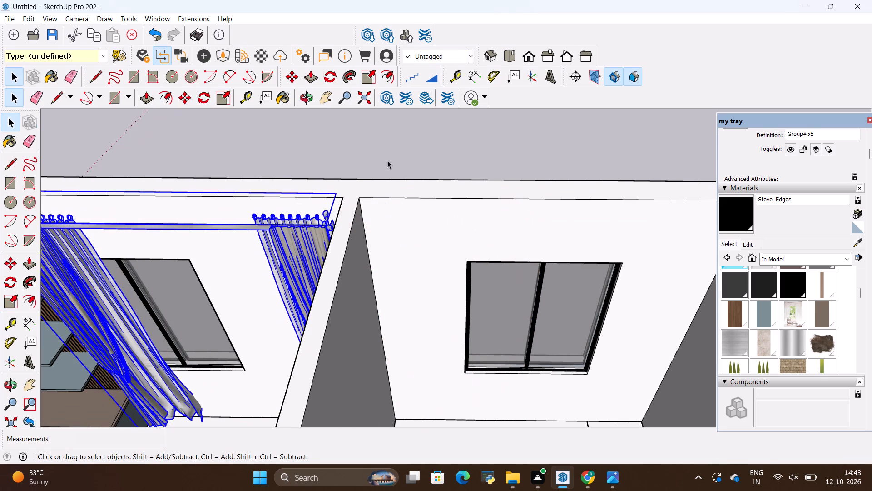
# Inside the curtain group, scale the white sheer panel beside the partition wall to 2.32 along red, towards the window.
pyautogui.scroll(-5, 384, 164)
pyautogui.moveTo(300, 263); pyautogui.dragTo(390, 226, button='middle')
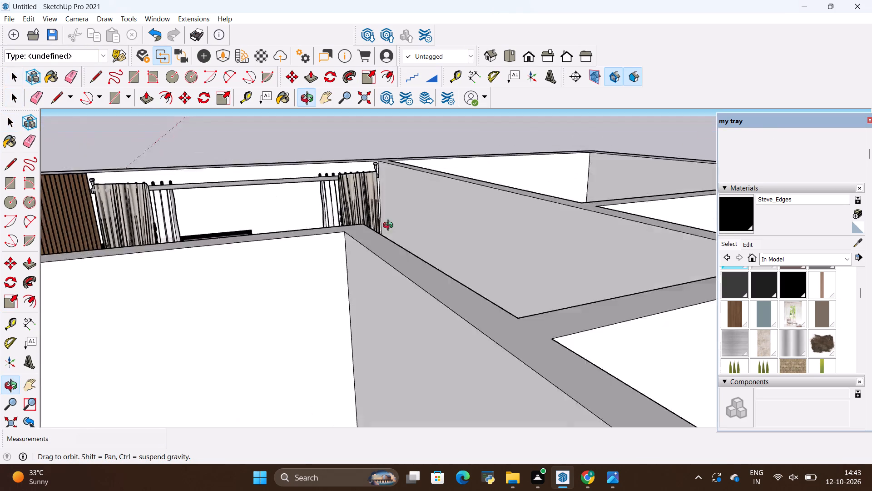
pyautogui.moveTo(390, 226); pyautogui.dragTo(390, 237, button='middle')
pyautogui.doubleClick(335, 278)
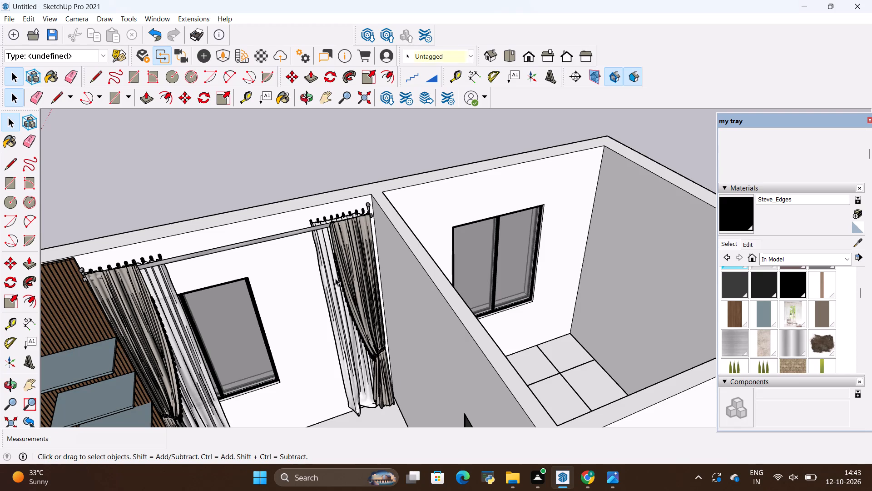
pyautogui.click(335, 278)
pyautogui.click(335, 278)
pyautogui.click(335, 278)
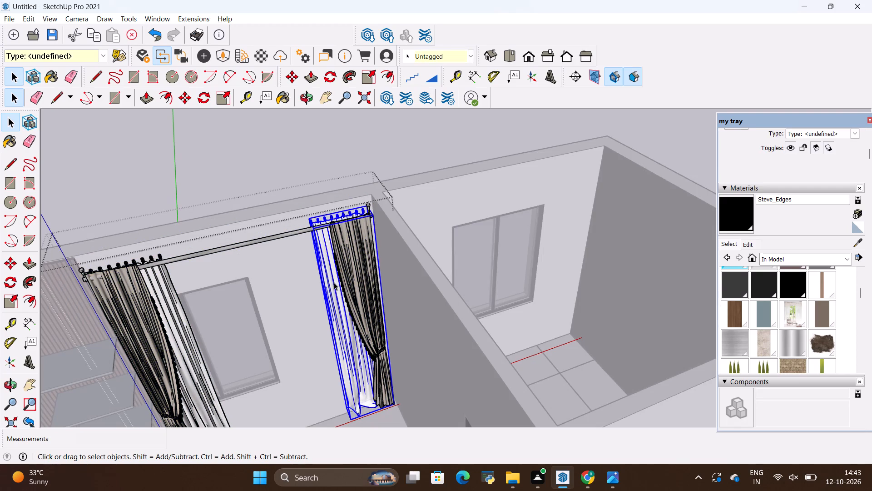
pyautogui.press('s')
pyautogui.scroll(3, 307, 307)
pyautogui.click(344, 339)
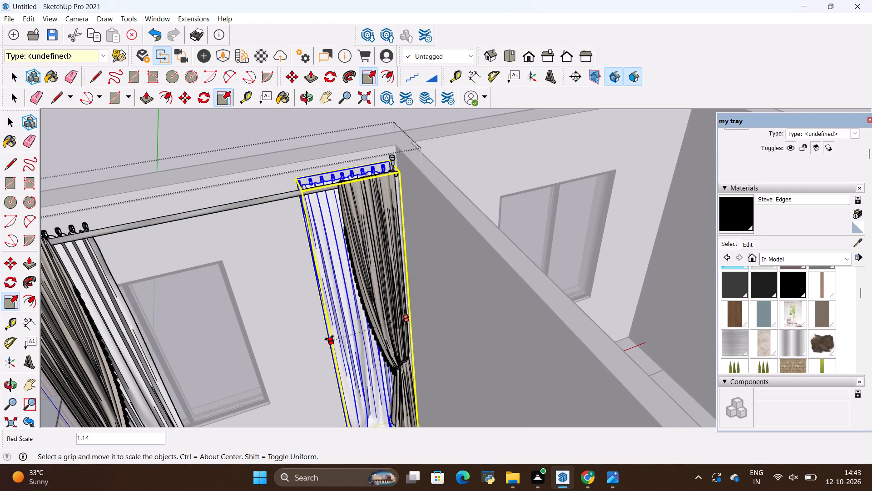
pyautogui.click(239, 350)
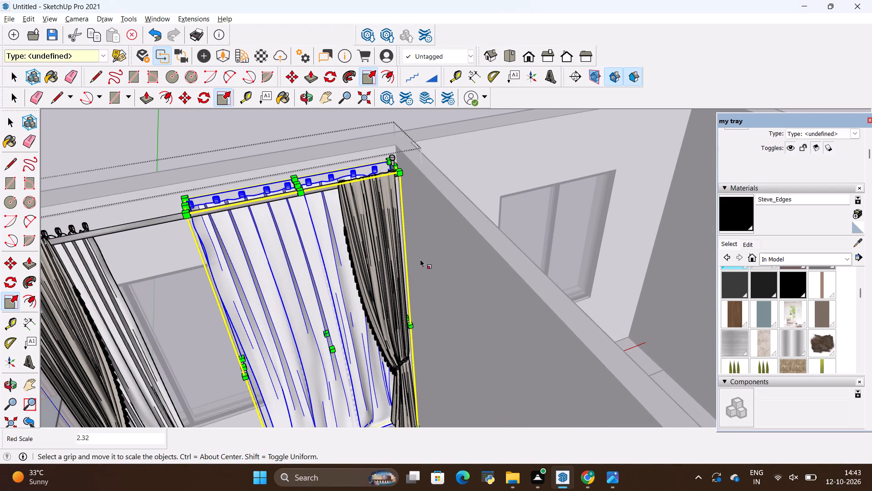
pyautogui.press('space')
# Scale the beige tied-back drape beside the partition wall to about 2.94 along red, and close the nested curtain groups.
pyautogui.tripleClick(387, 262)
pyautogui.doubleClick(387, 262)
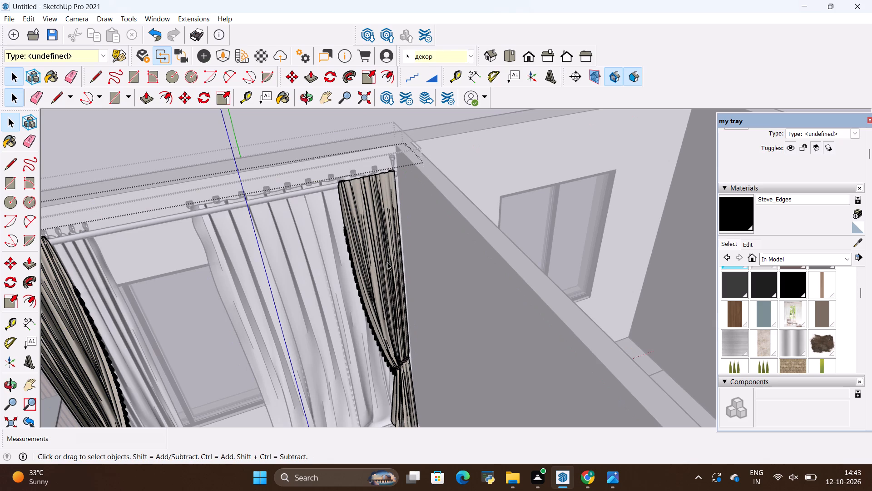
pyautogui.press('s')
pyautogui.scroll(4, 347, 338)
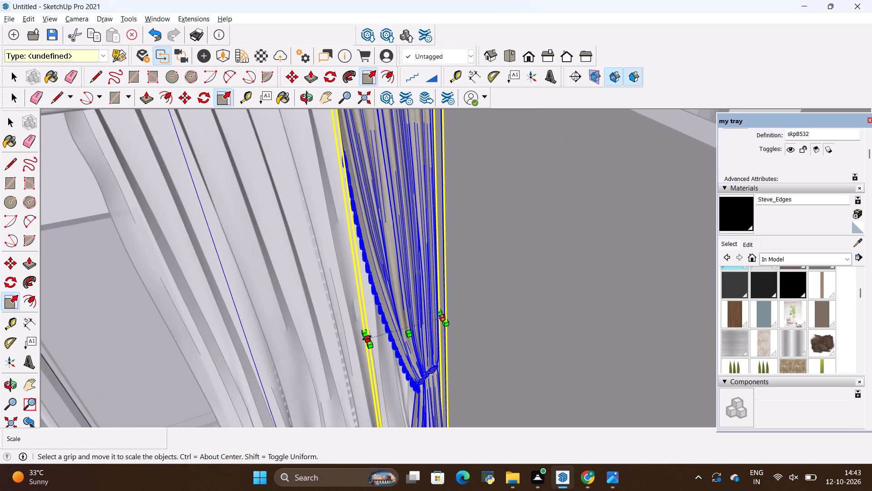
pyautogui.click(367, 338)
pyautogui.click(186, 341)
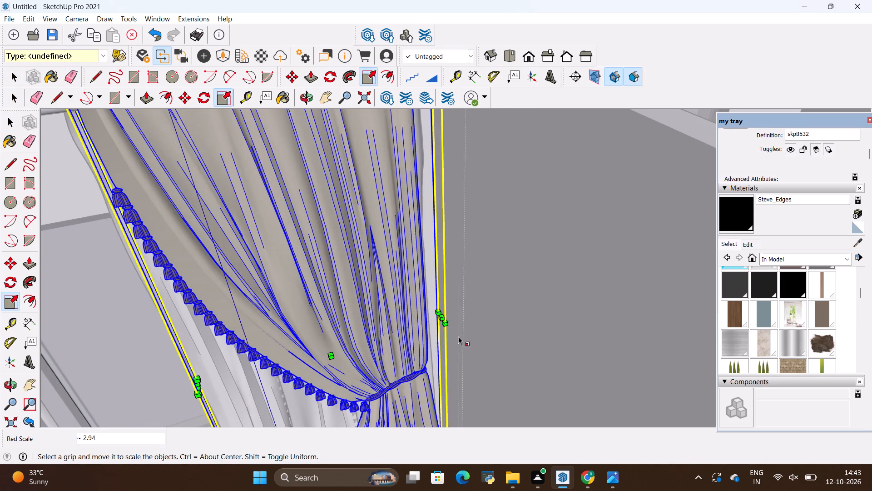
pyautogui.scroll(-11, 458, 336)
pyautogui.press('space')
pyautogui.click(451, 130)
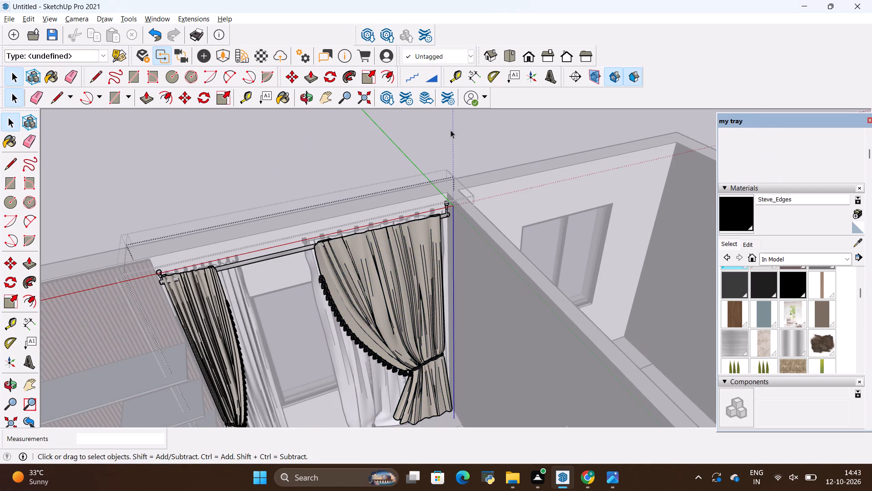
pyautogui.scroll(-5, 451, 130)
pyautogui.scroll(-5, 368, 345)
pyautogui.moveTo(465, 386); pyautogui.dragTo(450, 396, button='middle')
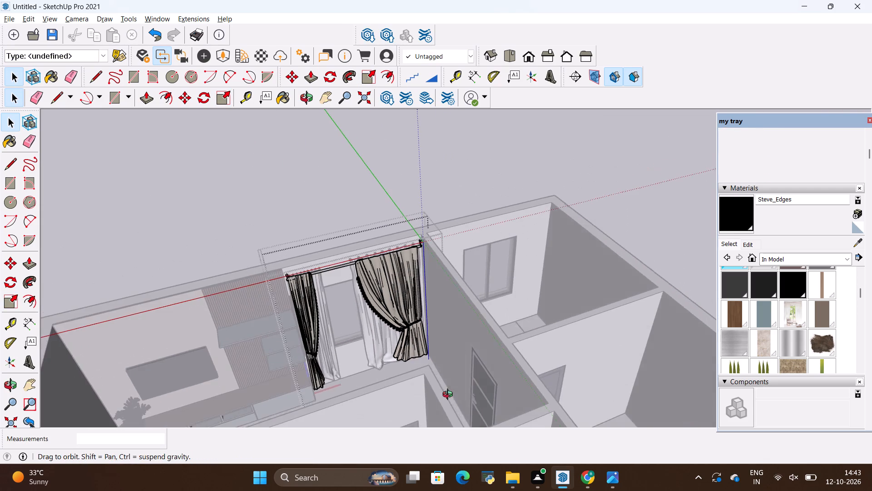
pyautogui.moveTo(450, 396); pyautogui.dragTo(414, 385, button='middle')
pyautogui.press('space')
pyautogui.click(381, 178)
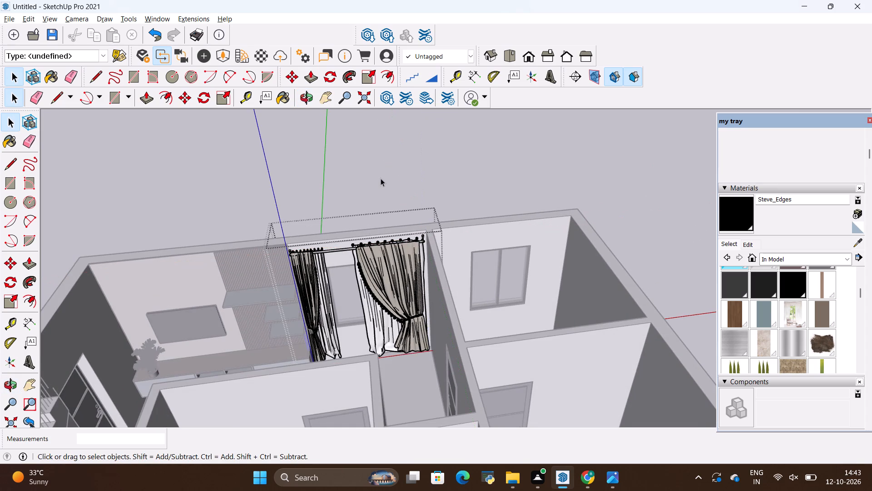
pyautogui.scroll(-4, 381, 178)
pyautogui.press('space')
pyautogui.click(454, 142)
pyautogui.click(454, 142)
# Examine the fitted curtains, the window and the TV wall from several angles around the house.
pyautogui.scroll(-2, 453, 179)
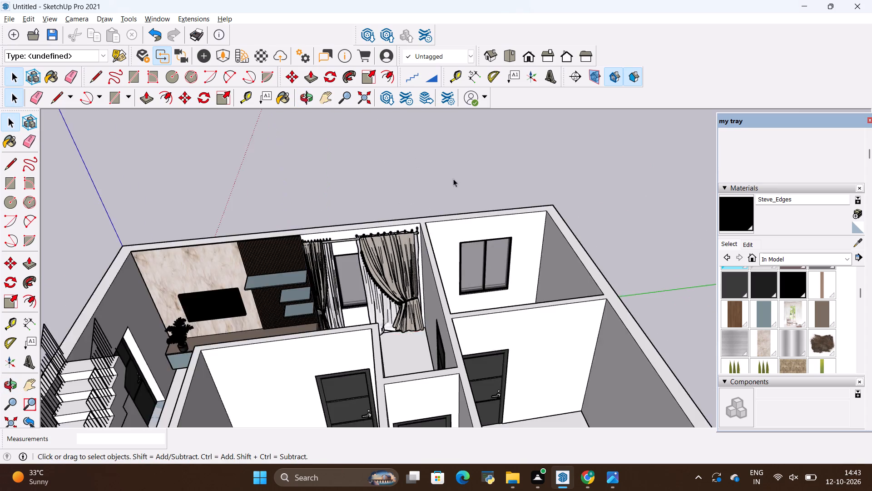
pyautogui.scroll(-2, 453, 179)
pyautogui.moveTo(367, 253); pyautogui.dragTo(477, 287, button='middle')
pyautogui.scroll(3, 387, 292)
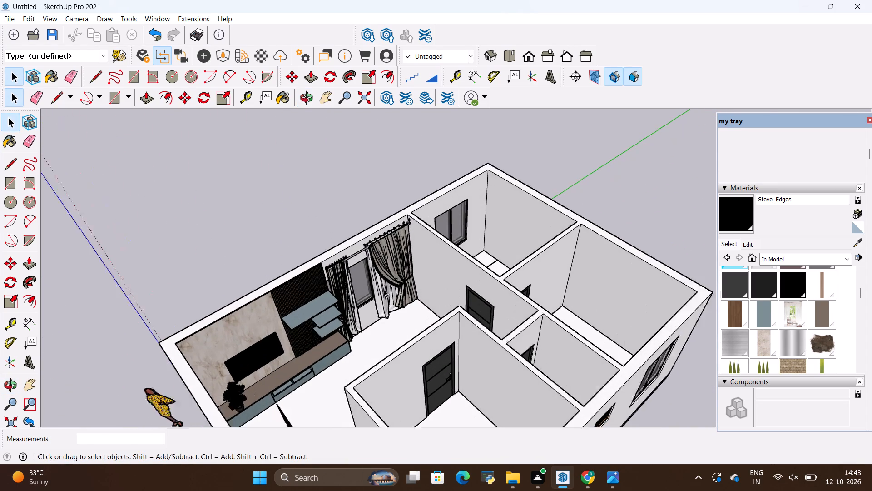
pyautogui.scroll(1, 326, 315)
pyautogui.moveTo(325, 315); pyautogui.dragTo(232, 306, button='middle')
pyautogui.scroll(14, 288, 225)
pyautogui.moveTo(323, 285); pyautogui.dragTo(359, 171, button='middle')
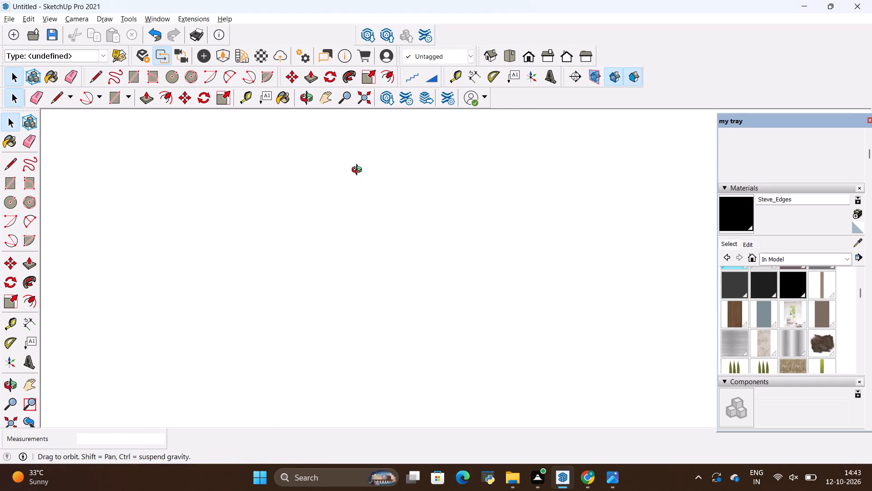
pyautogui.moveTo(359, 171); pyautogui.dragTo(459, 341, button='middle')
pyautogui.scroll(-16, 390, 285)
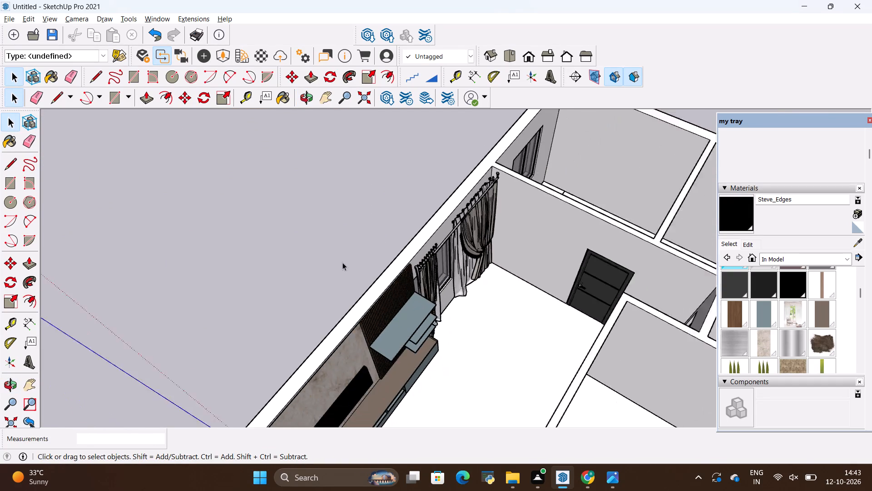
pyautogui.scroll(-9, 342, 262)
pyautogui.moveTo(406, 353); pyautogui.dragTo(177, 253, button='middle')
pyautogui.scroll(2, 358, 258)
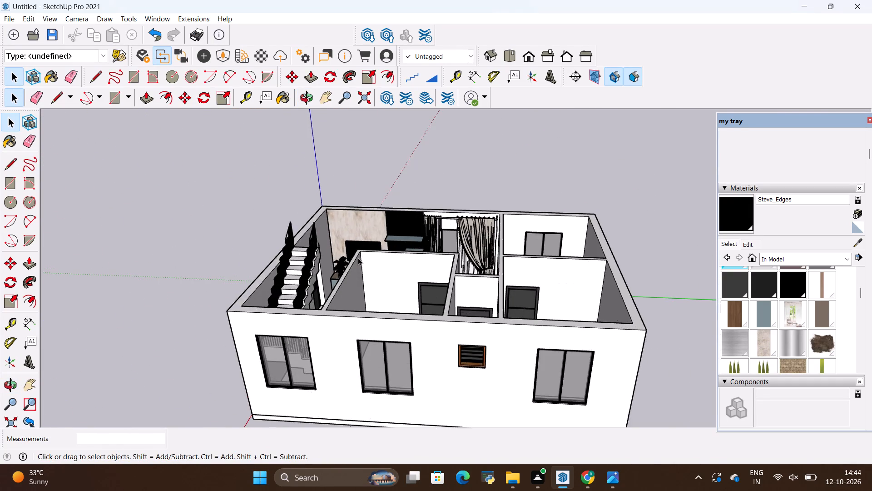
pyautogui.scroll(5, 358, 258)
pyautogui.moveTo(361, 256); pyautogui.dragTo(312, 311, button='middle')
# View the TV unit reference photo in the image viewer and compare it with the modelled TV wall.
pyautogui.hotkey('alt', 'Tab')
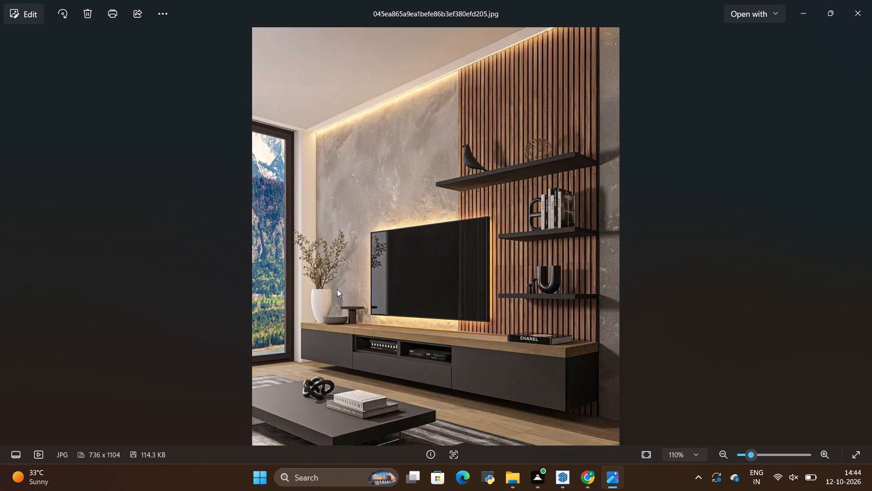
pyautogui.hotkey('alt', 'Tab')
pyautogui.scroll(-4, 563, 203)
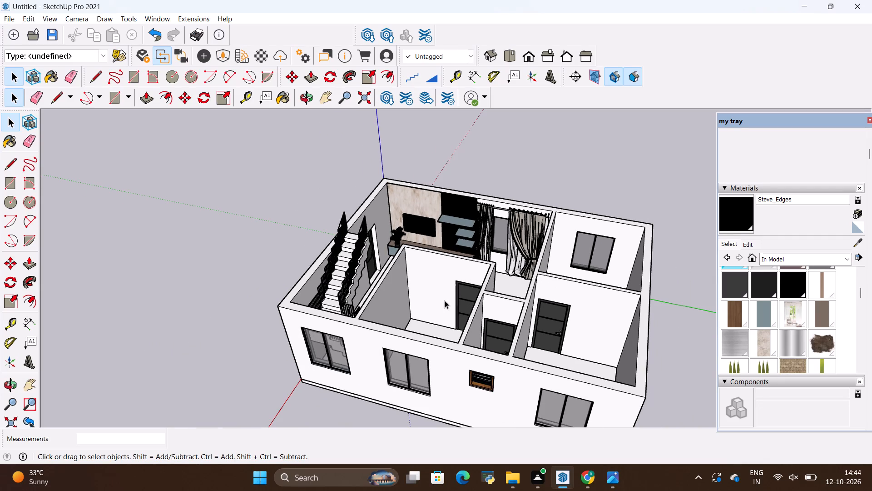
pyautogui.moveTo(371, 257); pyautogui.dragTo(354, 310, button='middle')
pyautogui.scroll(9, 438, 257)
pyautogui.scroll(-11, 462, 245)
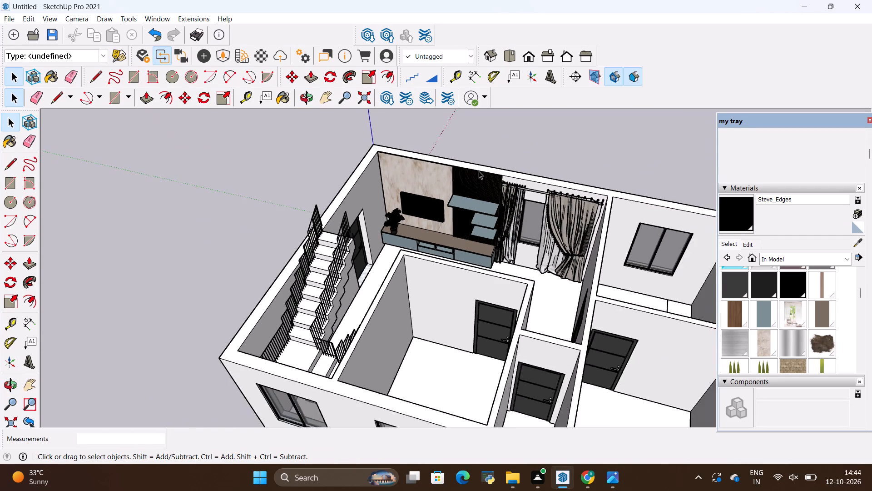
pyautogui.scroll(9, 479, 170)
pyautogui.moveTo(496, 282); pyautogui.dragTo(603, 249, button='middle')
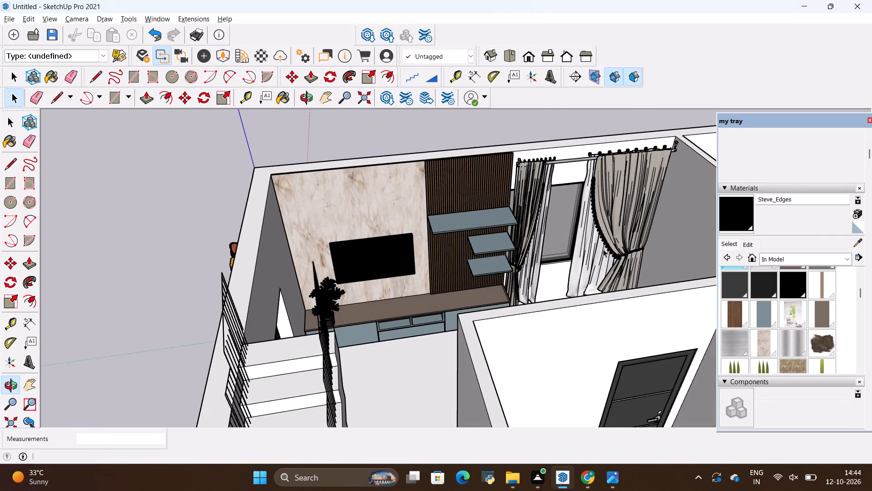
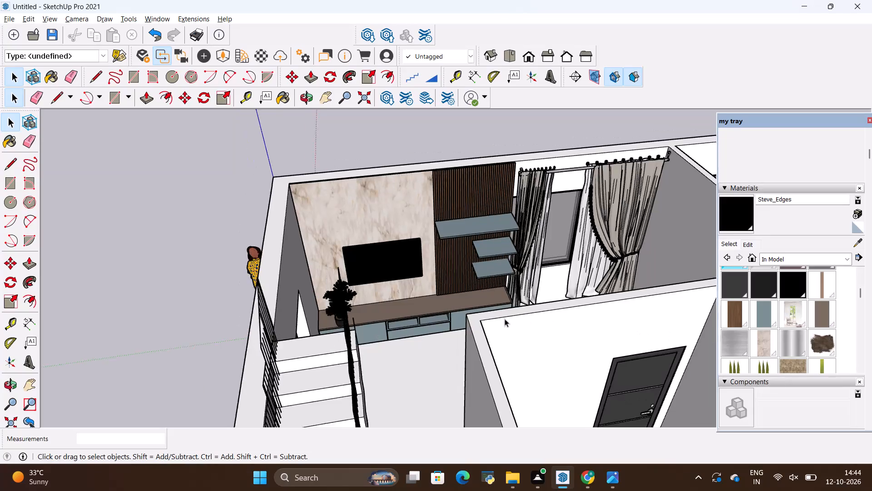
# Examine the living room's curtains, window and TV wall up close and from above the house.
pyautogui.scroll(-6, 428, 308)
pyautogui.press('space')
pyautogui.click(303, 251)
pyautogui.scroll(-3, 368, 260)
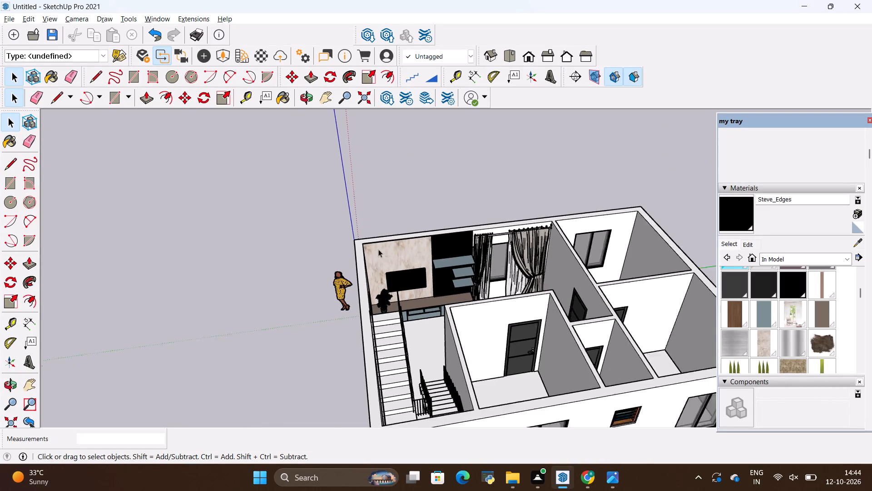
pyautogui.scroll(-7, 378, 249)
pyautogui.scroll(9, 460, 306)
pyautogui.scroll(1, 482, 220)
pyautogui.moveTo(483, 220); pyautogui.dragTo(461, 282, button='middle')
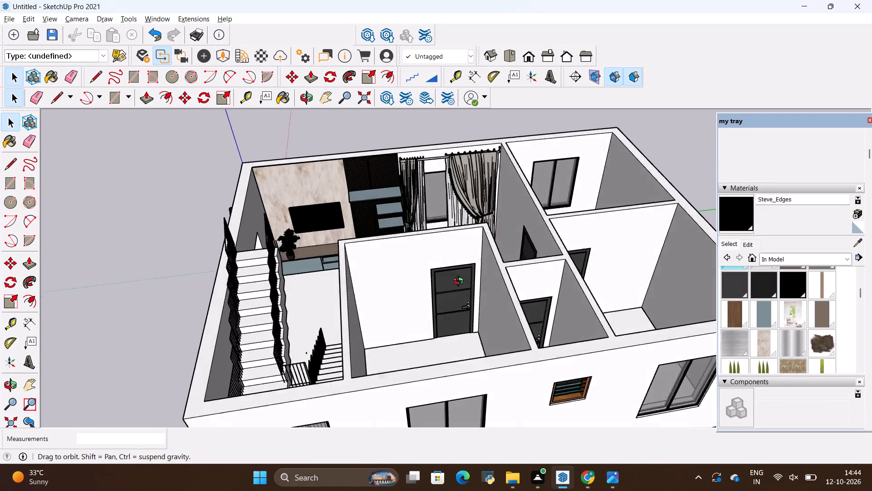
pyautogui.moveTo(461, 282); pyautogui.dragTo(475, 266, button='middle')
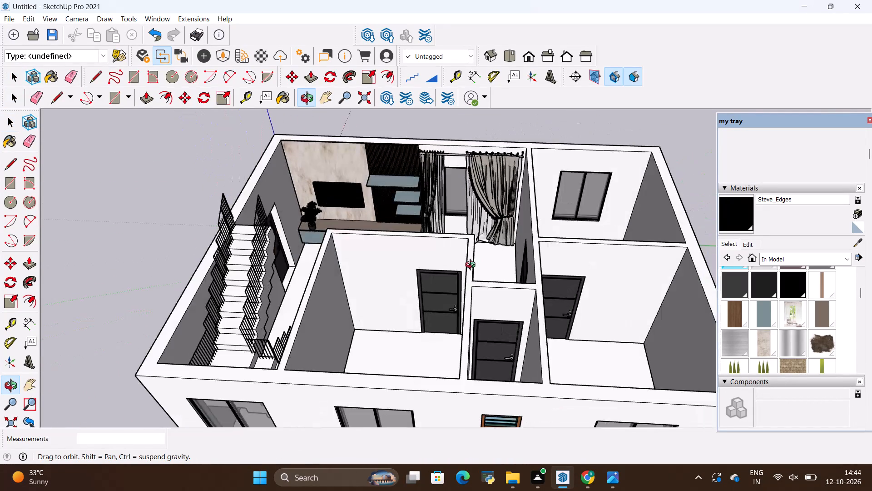
pyautogui.scroll(7, 445, 140)
pyautogui.scroll(5, 467, 310)
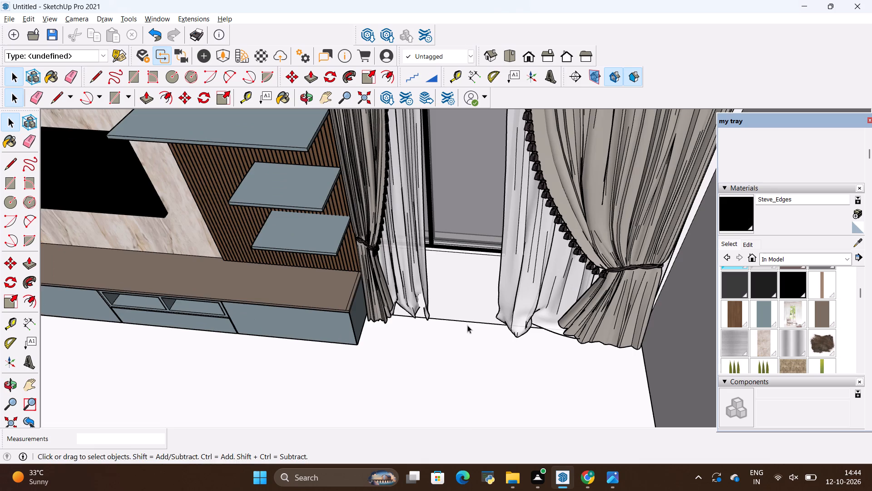
pyautogui.moveTo(478, 336); pyautogui.dragTo(520, 351, button='middle')
pyautogui.scroll(-4, 505, 344)
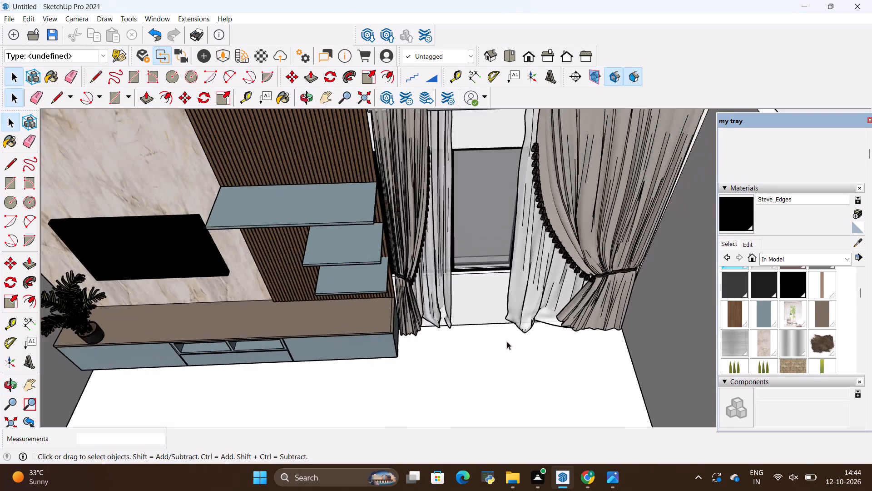
pyautogui.scroll(-10, 507, 341)
pyautogui.scroll(-5, 493, 207)
pyautogui.moveTo(520, 343); pyautogui.dragTo(500, 245, button='middle')
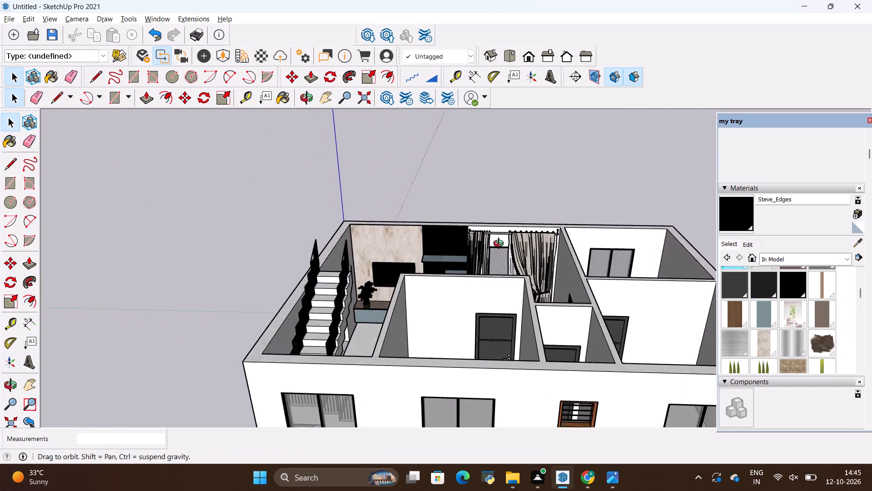
pyautogui.moveTo(500, 245); pyautogui.dragTo(500, 242, button='middle')
pyautogui.scroll(17, 489, 242)
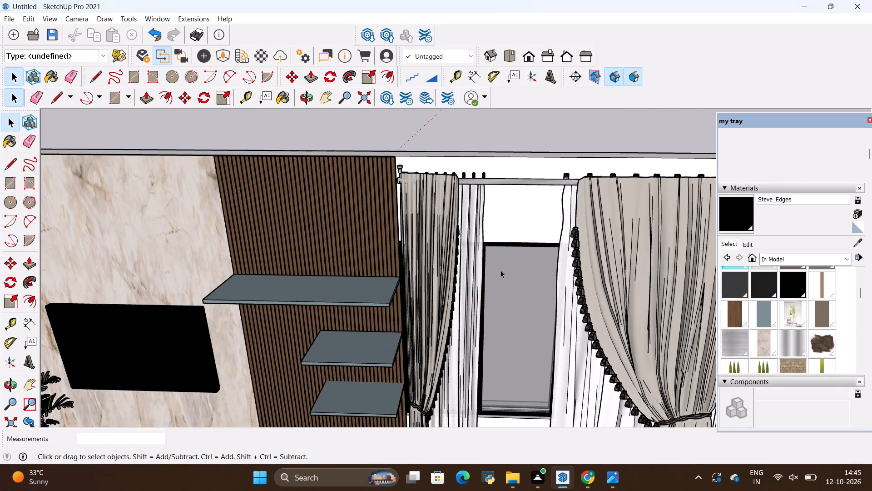
pyautogui.scroll(-12, 500, 270)
pyautogui.scroll(-4, 307, 253)
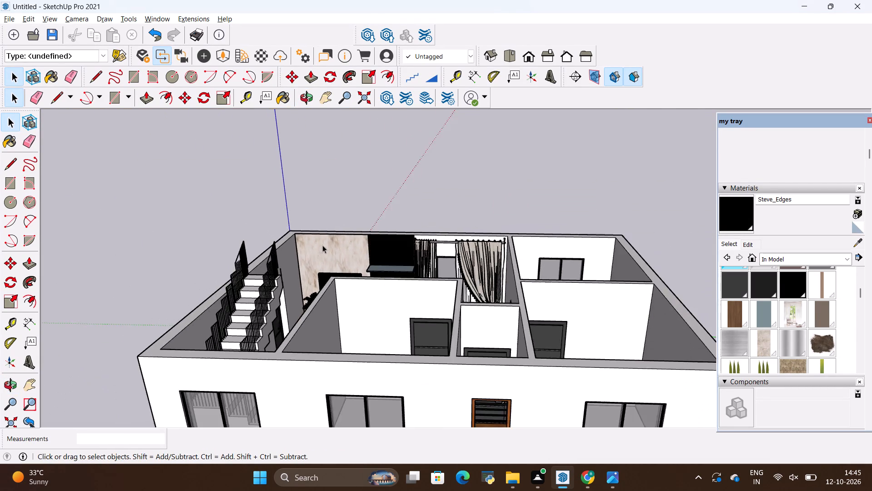
pyautogui.scroll(-4, 322, 245)
# Examine the whole house from the entrance door side, including the room layout and staircase.
pyautogui.moveTo(167, 282); pyautogui.dragTo(549, 346, button='middle')
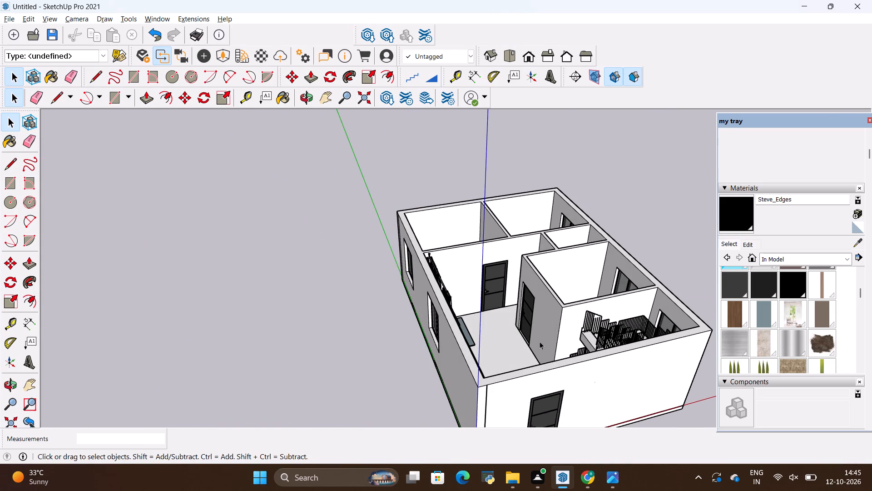
pyautogui.scroll(-8, 382, 337)
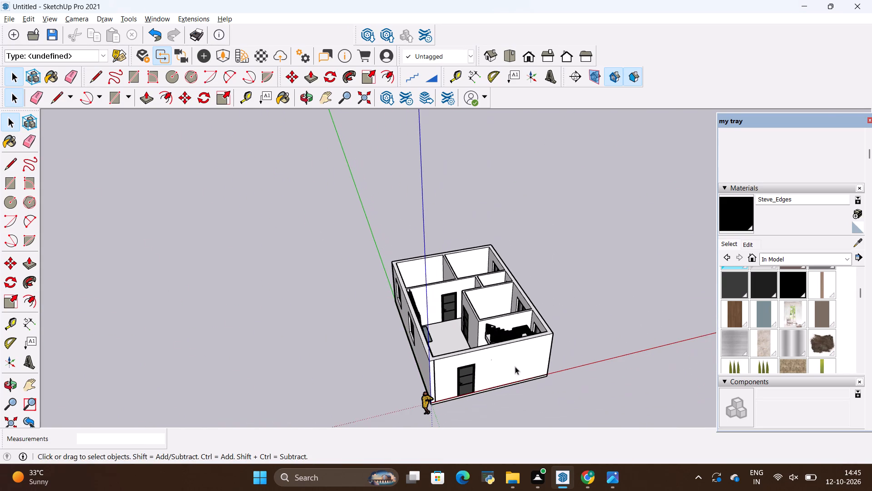
pyautogui.scroll(14, 530, 387)
pyautogui.moveTo(574, 381); pyautogui.dragTo(547, 402, button='middle')
pyautogui.scroll(1, 574, 381)
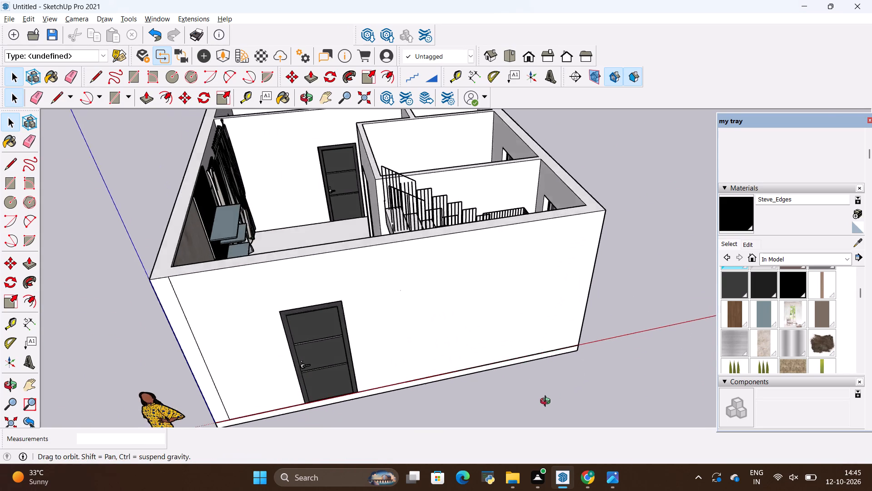
pyautogui.moveTo(547, 402); pyautogui.dragTo(536, 406, button='middle')
pyautogui.scroll(-5, 544, 386)
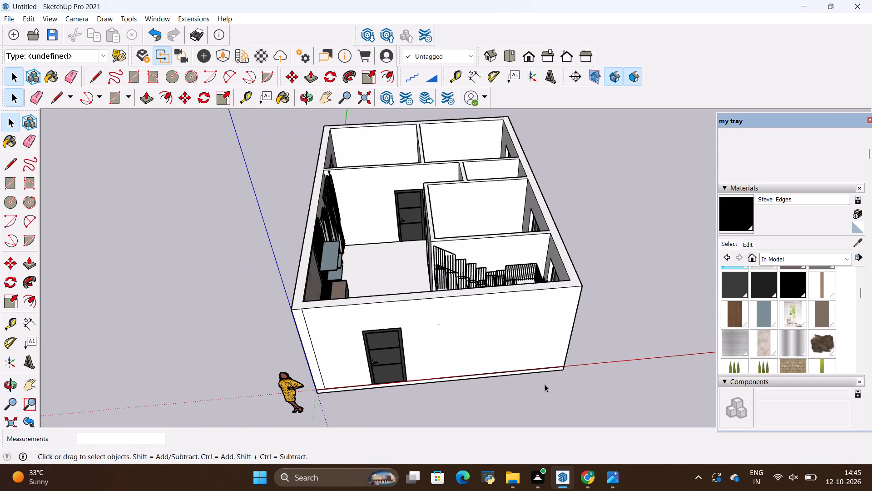
pyautogui.scroll(-4, 545, 384)
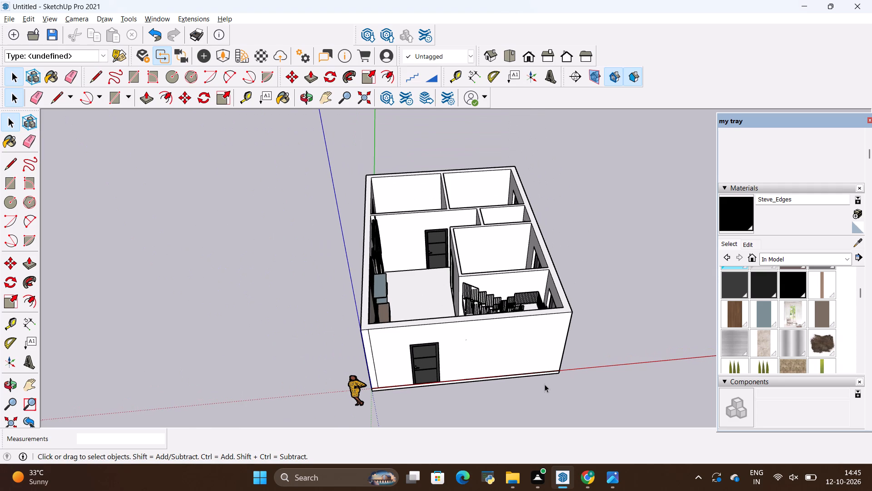
pyautogui.press('space')
pyautogui.click(606, 285)
pyautogui.hotkey('alt', 'Tab')
pyautogui.hotkey('alt', 'Tab')
# Inspect the TV unit and curtains again, along with the adjoining room's window and floor behind the partition wall.
pyautogui.moveTo(587, 283); pyautogui.dragTo(325, 361, button='middle')
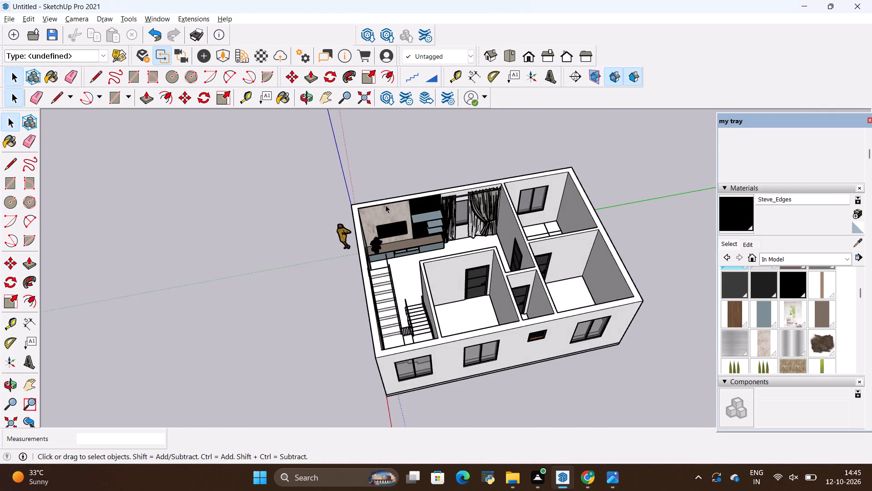
pyautogui.scroll(19, 386, 205)
pyautogui.scroll(1, 451, 313)
pyautogui.moveTo(451, 314); pyautogui.dragTo(419, 176, button='middle')
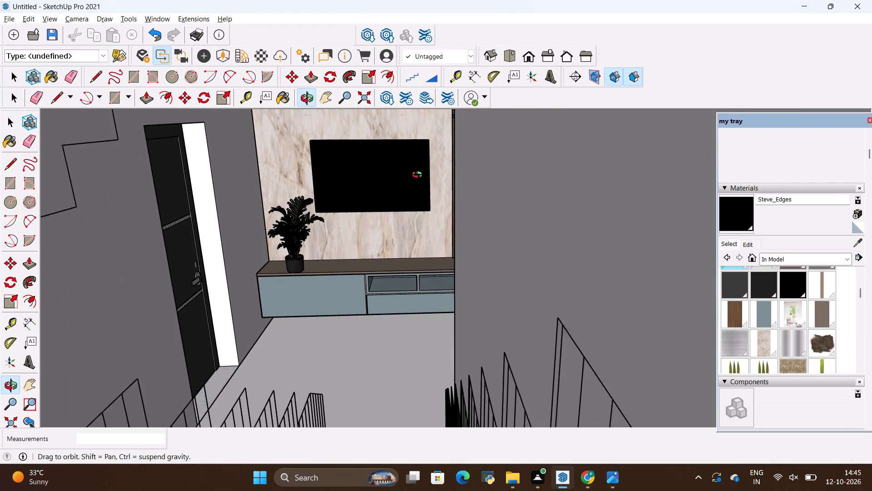
pyautogui.moveTo(419, 176); pyautogui.dragTo(613, 296, button='middle')
pyautogui.scroll(-4, 284, 371)
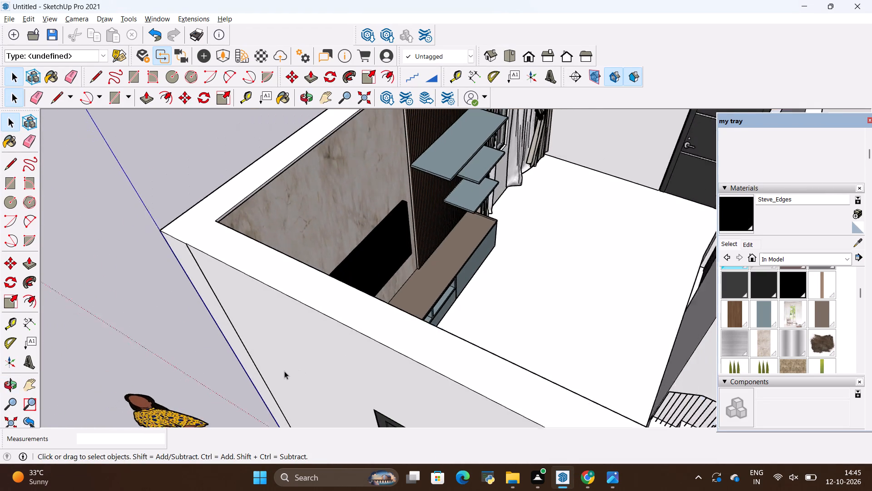
pyautogui.scroll(-14, 284, 371)
pyautogui.moveTo(304, 372); pyautogui.dragTo(445, 316, button='middle')
pyautogui.scroll(-5, 424, 317)
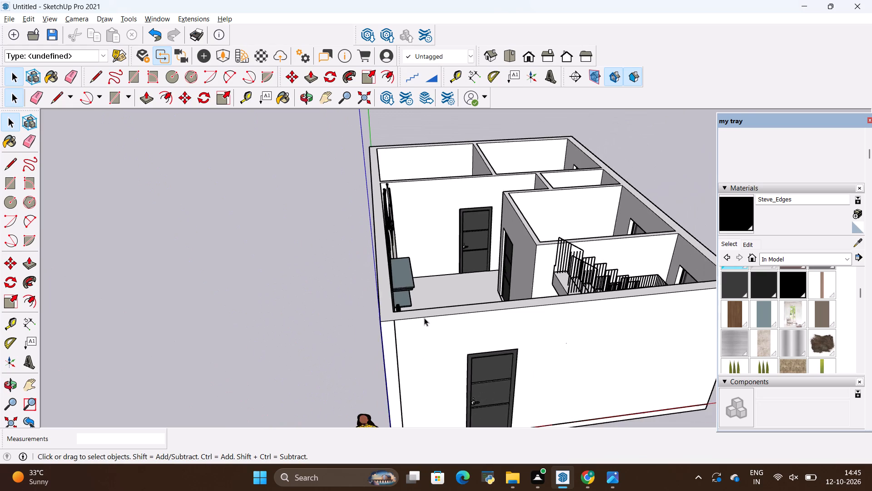
pyautogui.scroll(-5, 424, 318)
pyautogui.scroll(7, 397, 199)
pyautogui.moveTo(488, 245); pyautogui.dragTo(362, 412, button='middle')
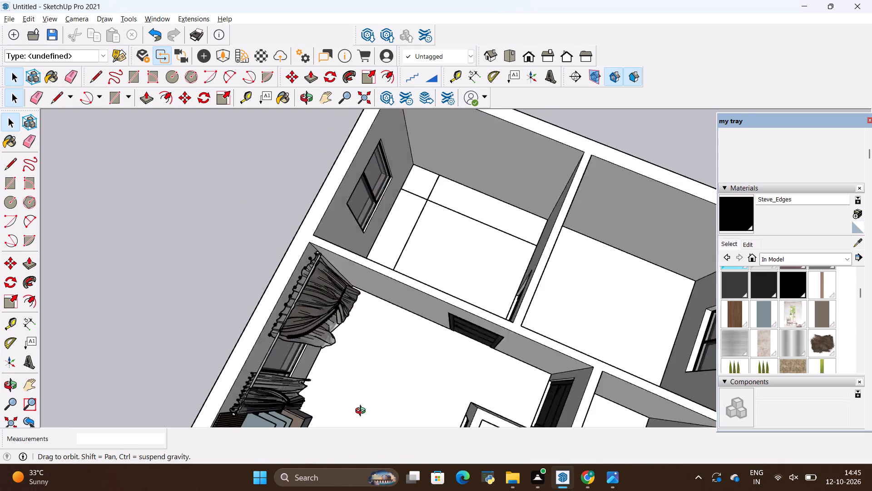
pyautogui.moveTo(362, 412); pyautogui.dragTo(242, 322, button='middle')
pyautogui.scroll(2, 414, 190)
pyautogui.scroll(1, 454, 209)
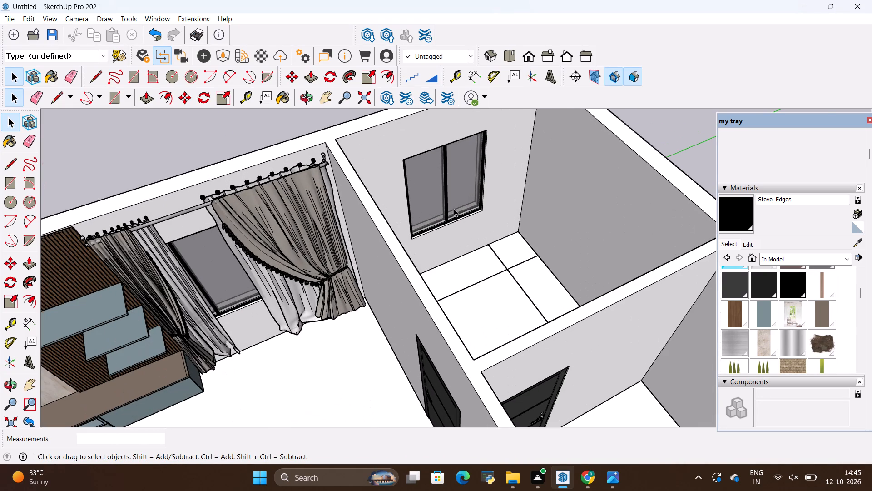
pyautogui.scroll(3, 454, 246)
pyautogui.scroll(-5, 436, 374)
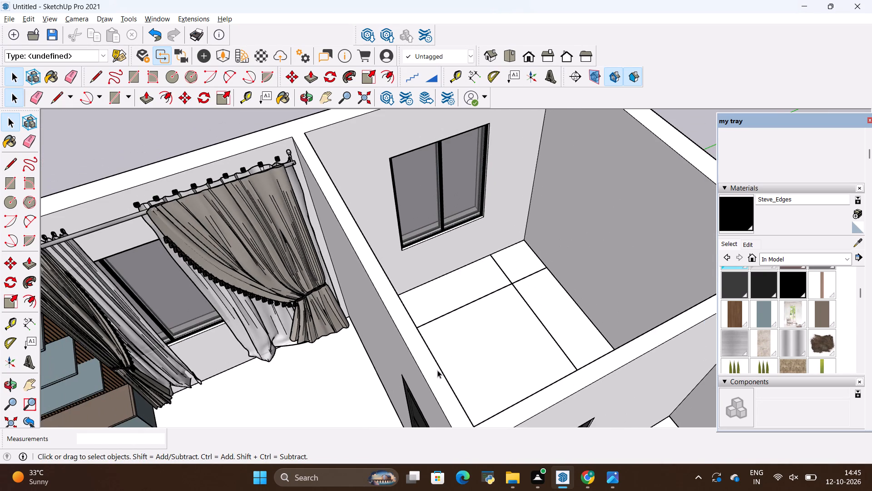
pyautogui.scroll(-8, 435, 371)
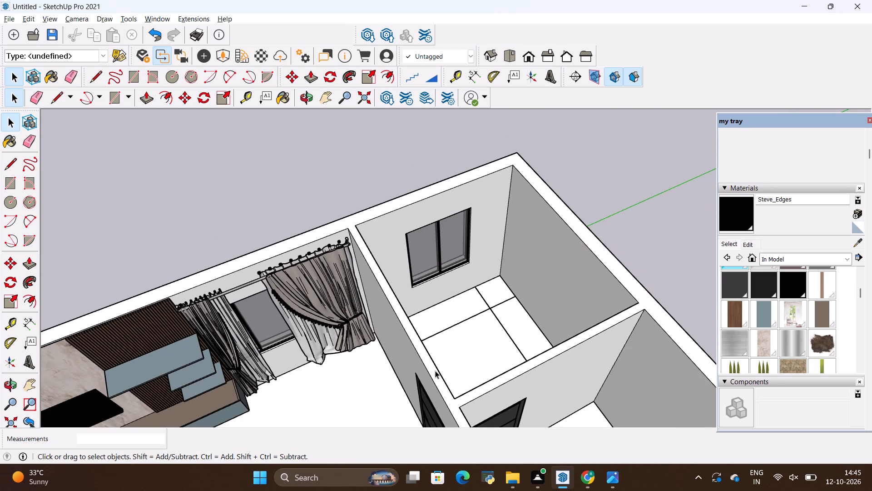
pyautogui.hotkey('alt', 'Tab')
pyautogui.hotkey('alt', 'Tab')
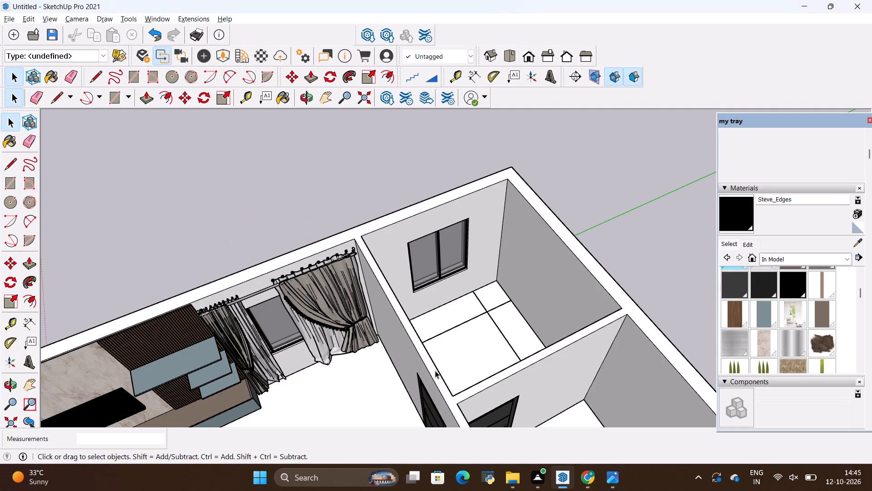
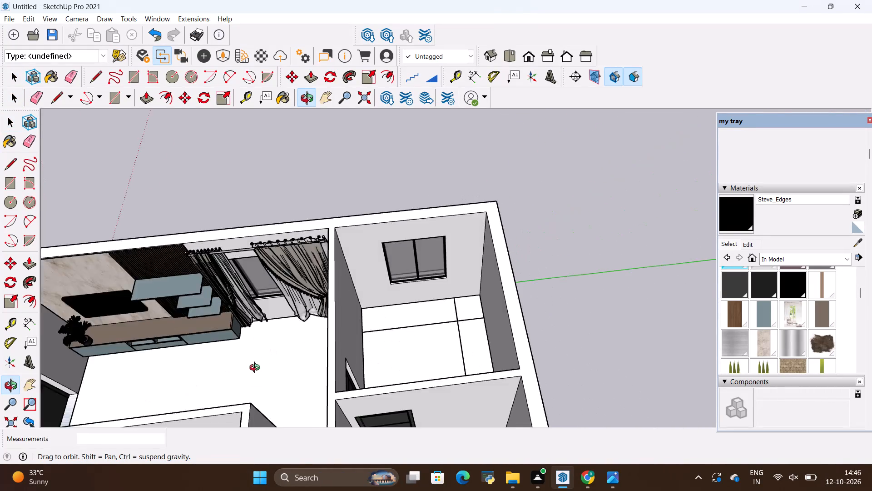
# Open the room's group for editing and place a floor guide 3' from the side wall nearest the curtained room.
pyautogui.scroll(7, 431, 312)
pyautogui.click(445, 311)
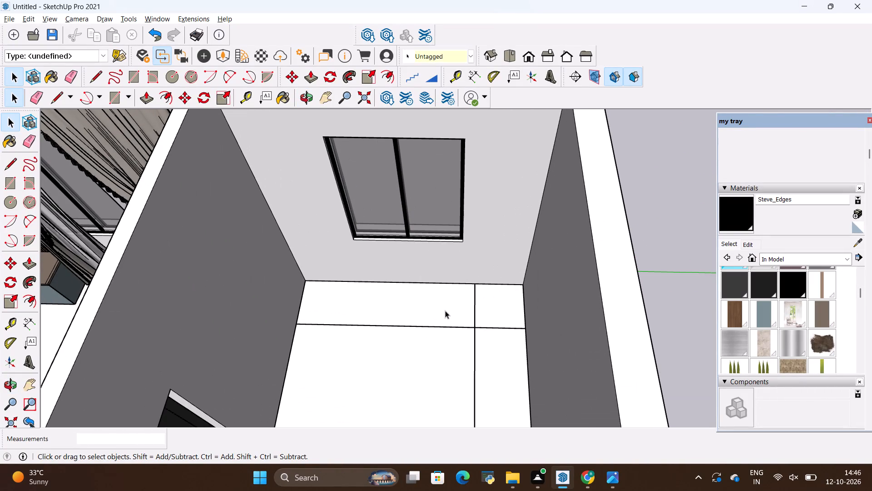
pyautogui.doubleClick(445, 315)
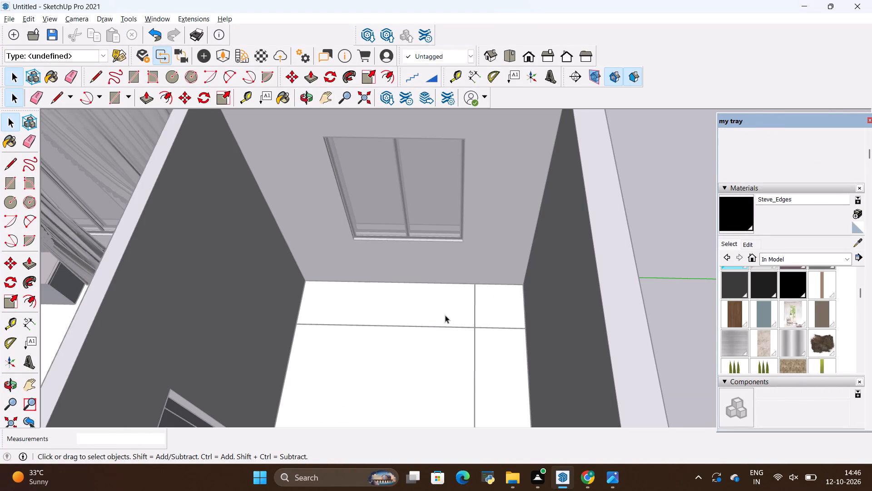
pyautogui.press('r')
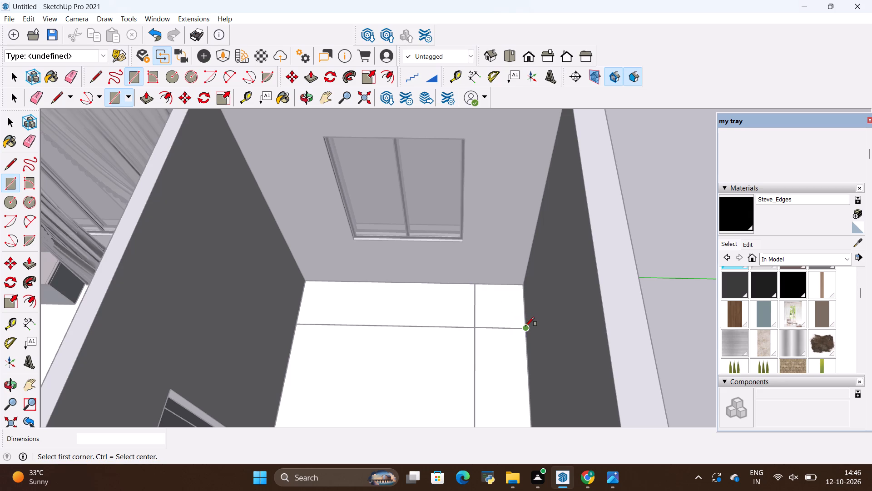
pyautogui.press('t')
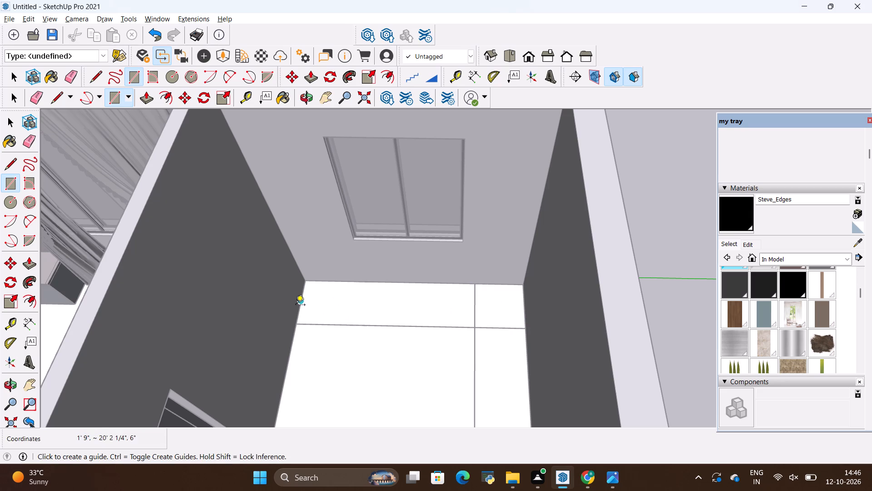
pyautogui.click(298, 313)
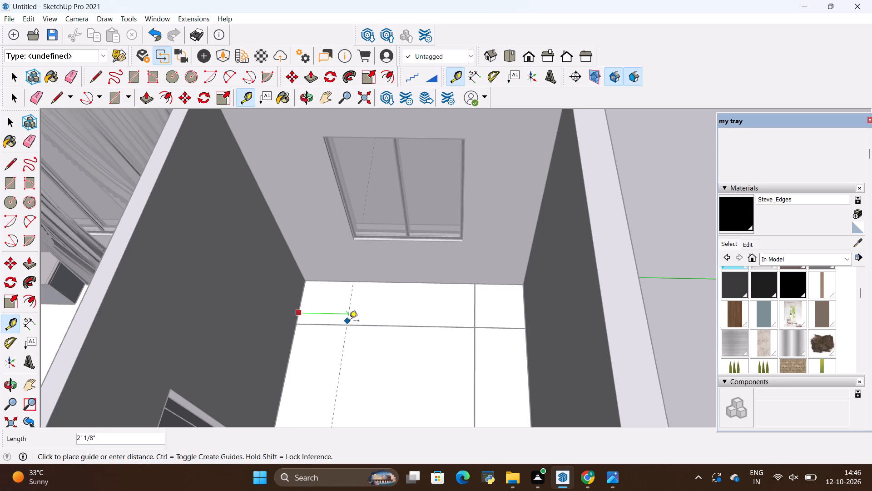
pyautogui.press('BackSpace')
pyautogui.write("3'")
pyautogui.press('Return')
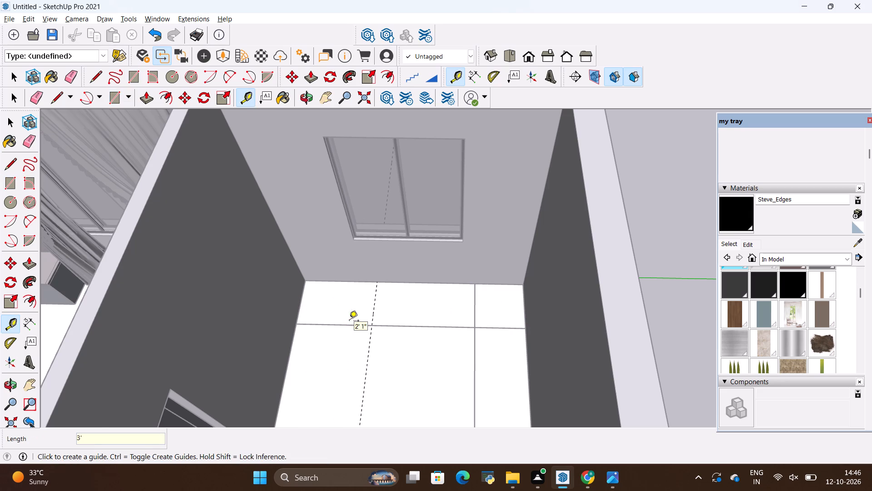
pyautogui.press('Escape')
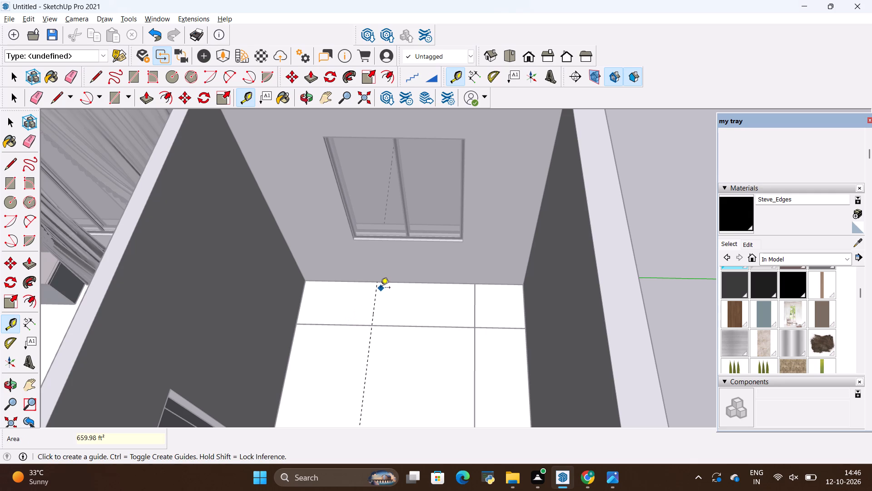
# Draw a 6' 3/4" by 2' rectangle on the floor under the window, from the guide to the opposite side wall.
pyautogui.press('r')
pyautogui.click(374, 281)
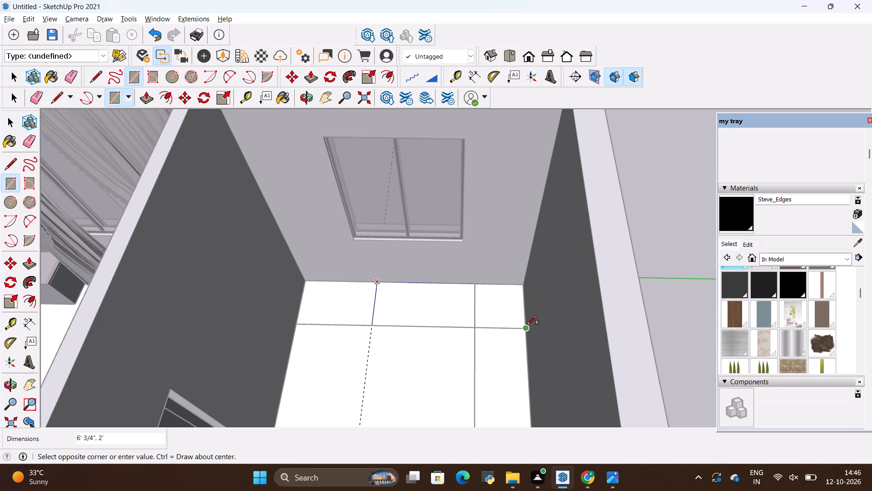
pyautogui.click(527, 325)
# Draw an 8' 3/4" by 2' rectangle on the floor along the adjoining wall, extending from the window strip.
pyautogui.scroll(-10, 471, 331)
pyautogui.moveTo(410, 384); pyautogui.dragTo(512, 421, button='middle')
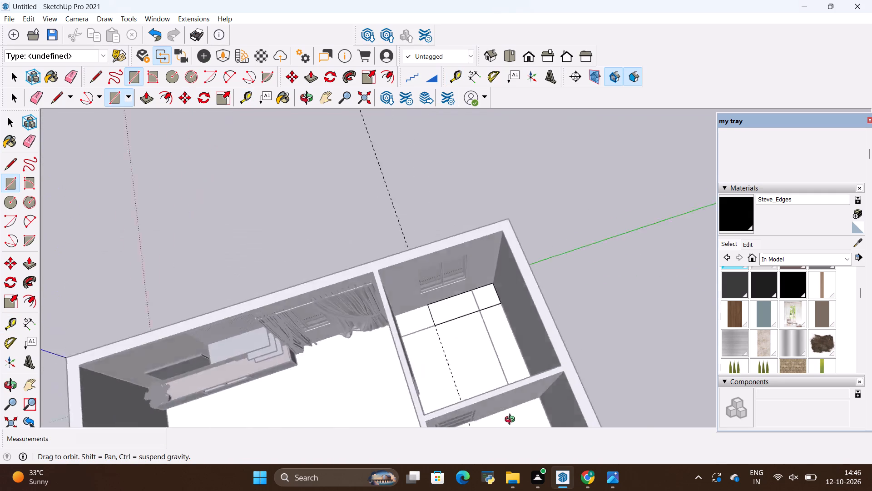
pyautogui.moveTo(512, 421); pyautogui.dragTo(575, 414, button='middle')
pyautogui.scroll(8, 518, 300)
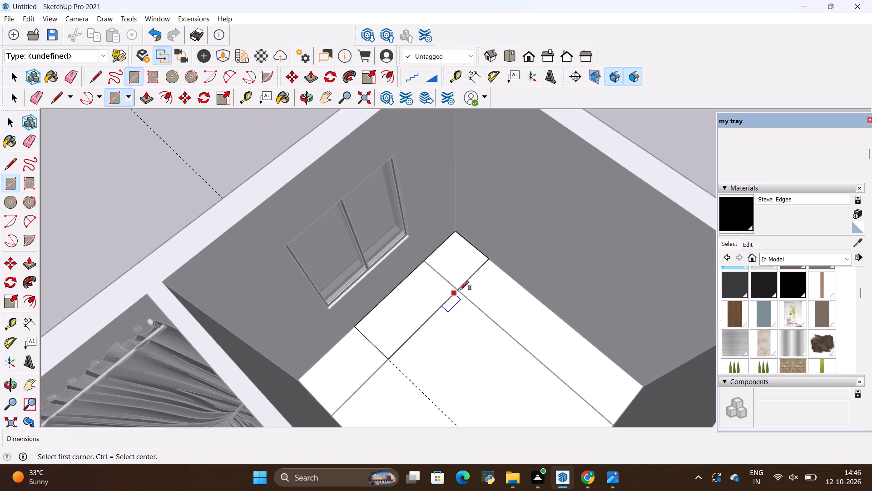
pyautogui.click(456, 292)
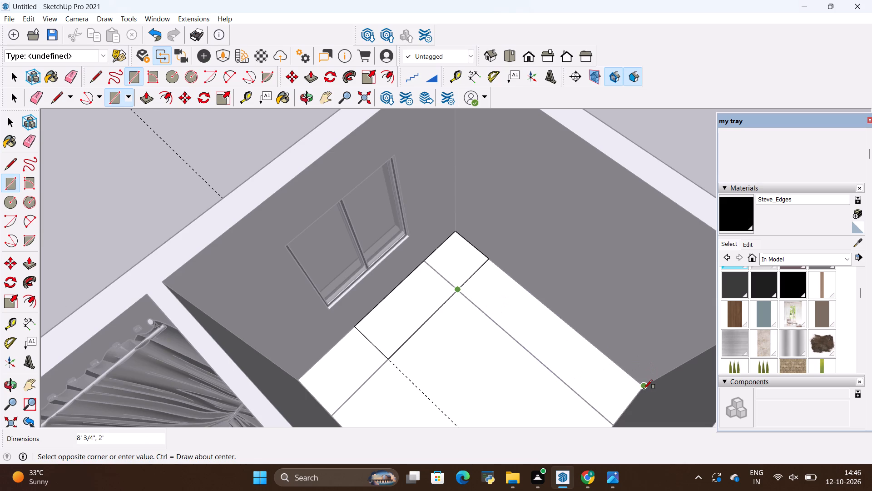
pyautogui.click(644, 389)
pyautogui.press('space')
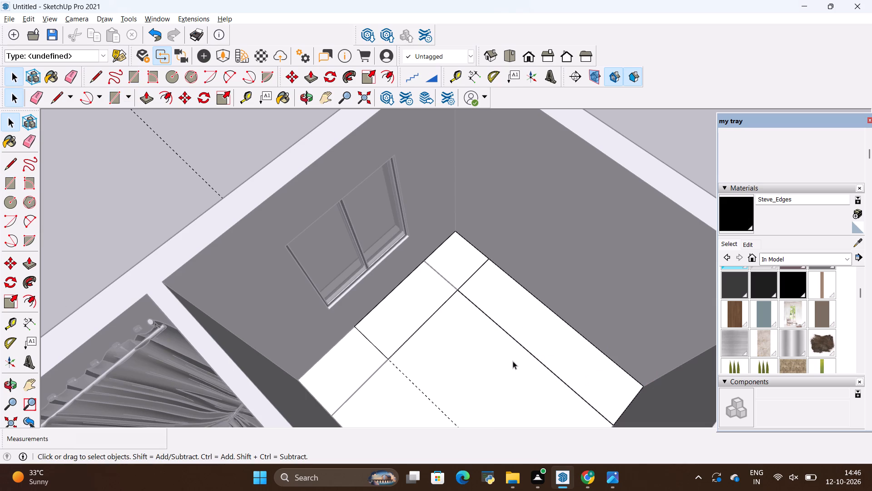
# Push/Pull both floor strips up 3' to form an L-shaped counter block.
pyautogui.press('p')
pyautogui.click(540, 333)
pyautogui.press('BackSpace')
pyautogui.write("3'")
pyautogui.press('Return')
pyautogui.click(415, 286)
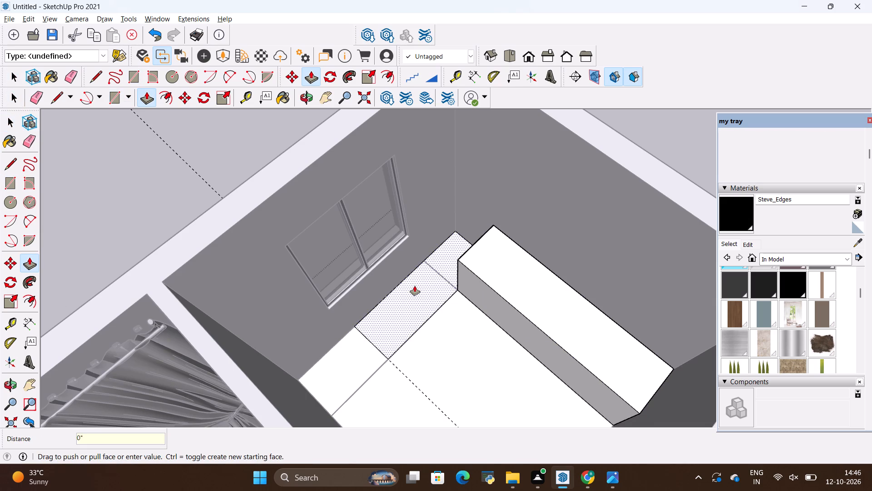
pyautogui.click(472, 258)
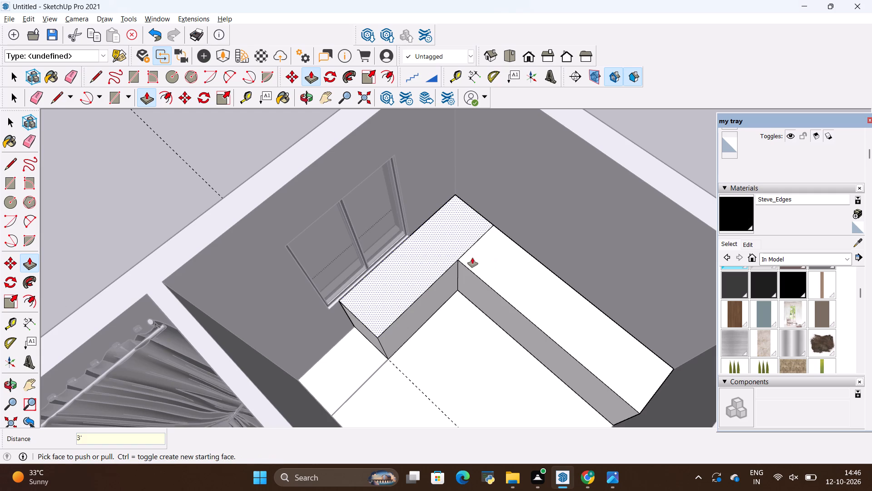
# Erase the edge dividing the two top faces at the counter's inner corner.
pyautogui.press('e')
pyautogui.moveTo(468, 237); pyautogui.dragTo(476, 241)
# Push/Pull the end face of the counter's window-side leg outward 6".
pyautogui.moveTo(432, 364); pyautogui.dragTo(429, 363, button='middle')
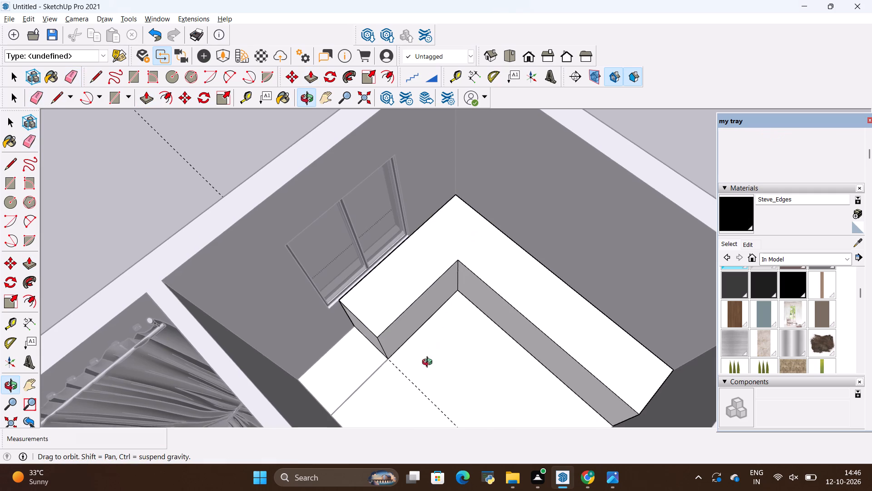
pyautogui.moveTo(429, 363); pyautogui.dragTo(412, 331, button='middle')
pyautogui.scroll(7, 364, 339)
pyautogui.scroll(-11, 361, 341)
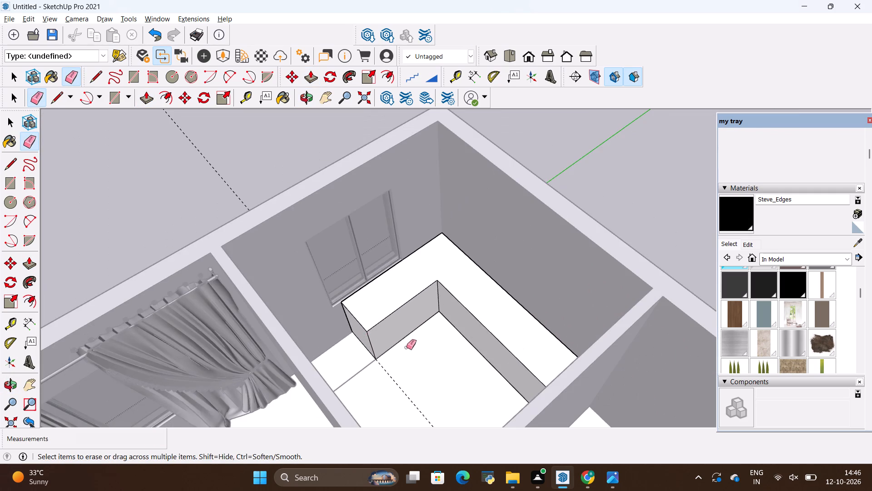
pyautogui.moveTo(409, 348); pyautogui.dragTo(383, 329, button='middle')
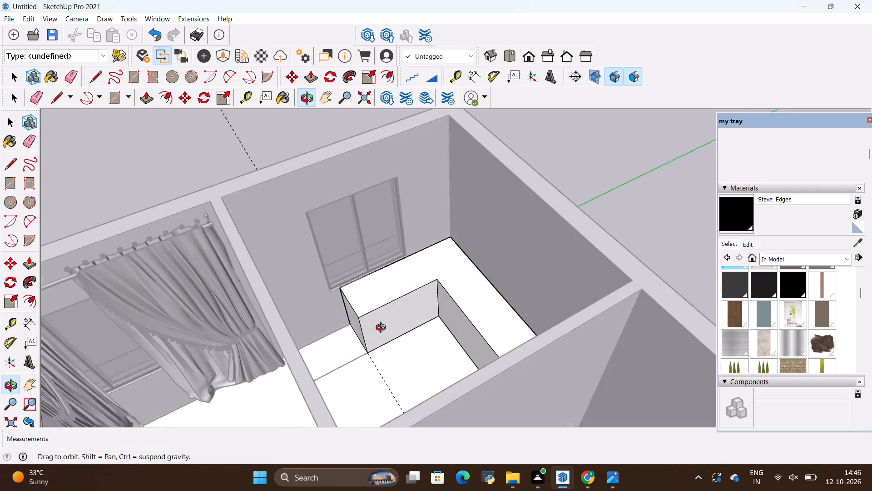
pyautogui.moveTo(383, 329); pyautogui.dragTo(430, 344, button='middle')
pyautogui.scroll(8, 355, 344)
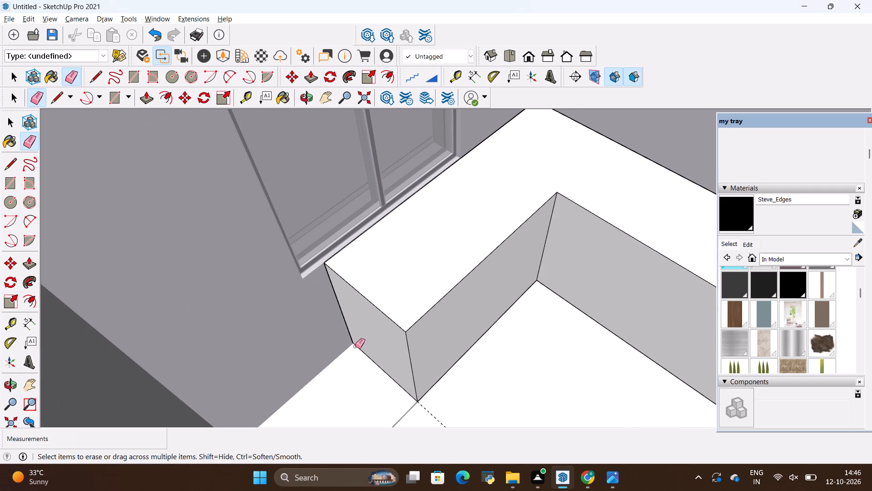
pyautogui.press('space')
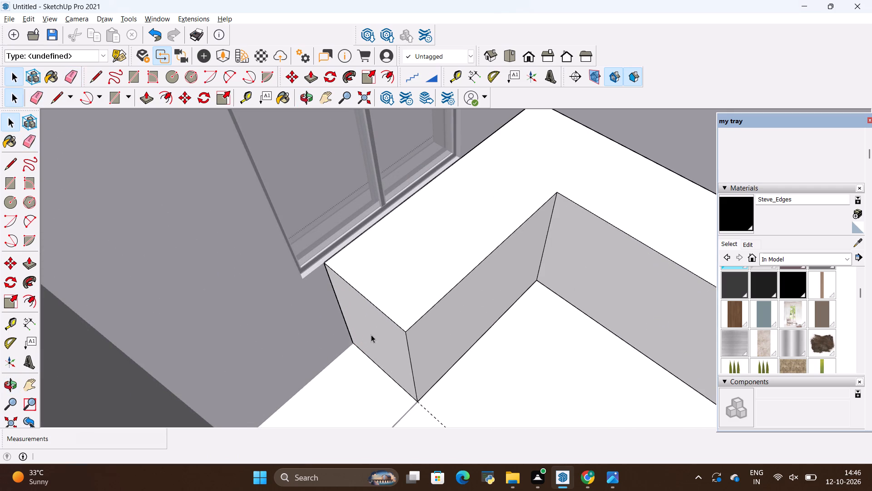
pyautogui.doubleClick(371, 335)
pyautogui.press('p')
pyautogui.click(374, 336)
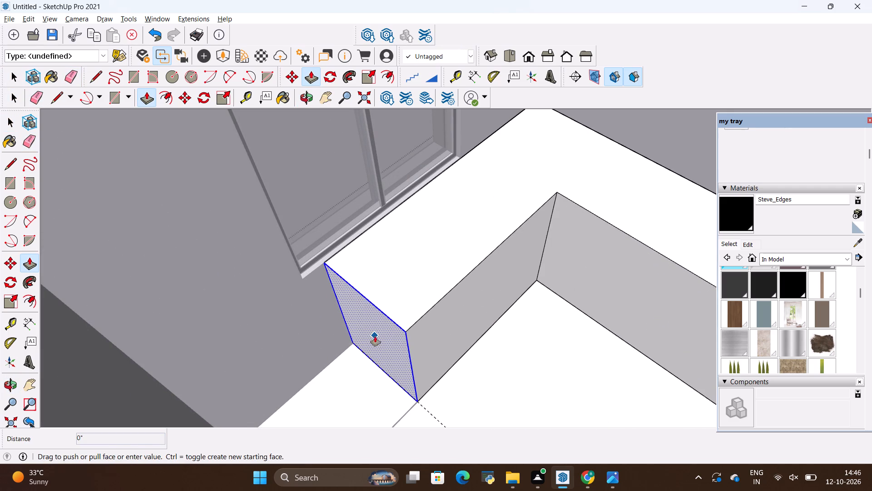
pyautogui.press('BackSpace')
pyautogui.press('3')
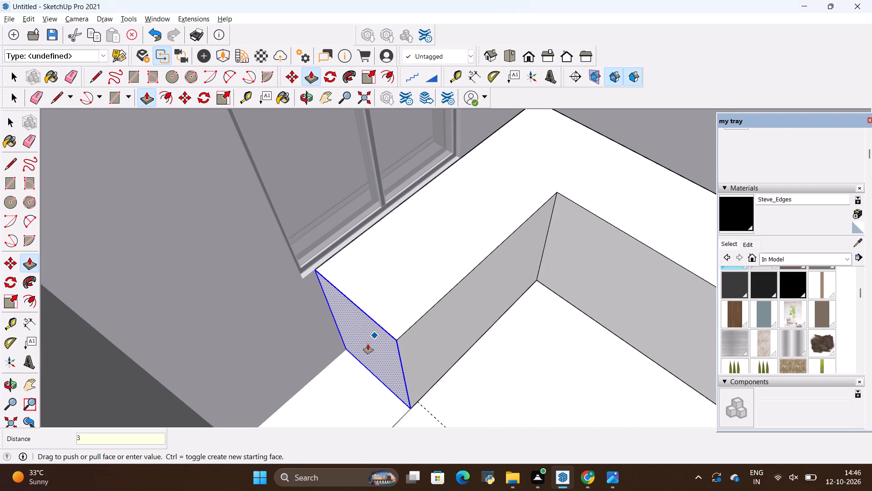
pyautogui.press('BackSpace')
pyautogui.press('6')
pyautogui.hotkey('shift', '"')
pyautogui.press('Return')
pyautogui.press('Escape')
pyautogui.press('space')
# Draw a line from the window's upper corner up to the wall's top edge and along it to the room corner.
pyautogui.click(372, 326)
pyautogui.scroll(-6, 372, 326)
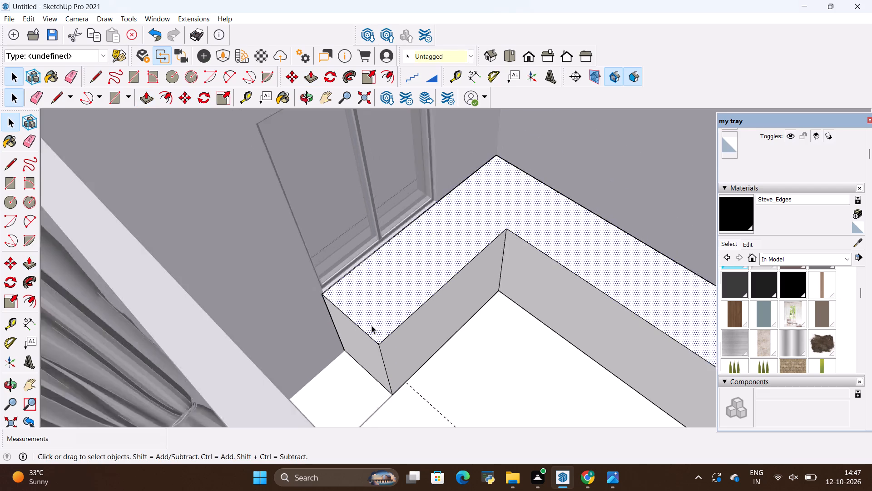
pyautogui.scroll(-5, 372, 325)
pyautogui.moveTo(402, 328); pyautogui.dragTo(305, 325, button='middle')
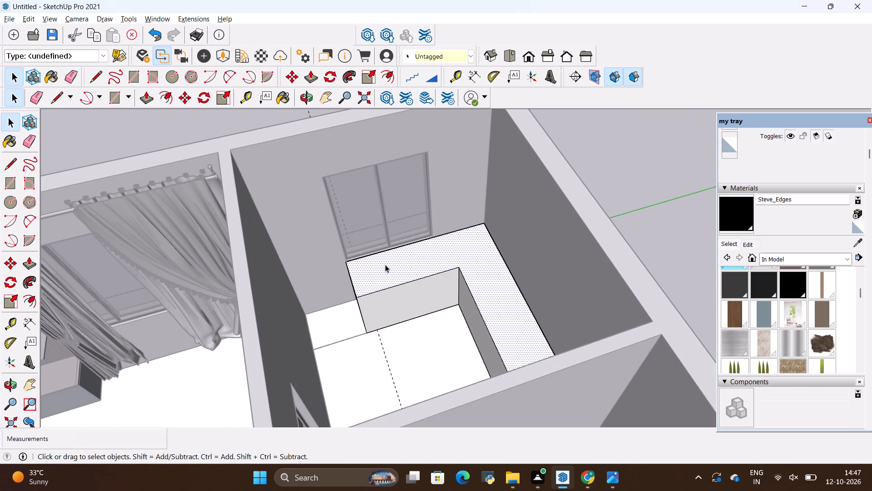
pyautogui.scroll(-5, 385, 266)
pyautogui.scroll(8, 360, 119)
pyautogui.scroll(1, 364, 219)
pyautogui.moveTo(362, 215); pyautogui.dragTo(344, 157, button='middle')
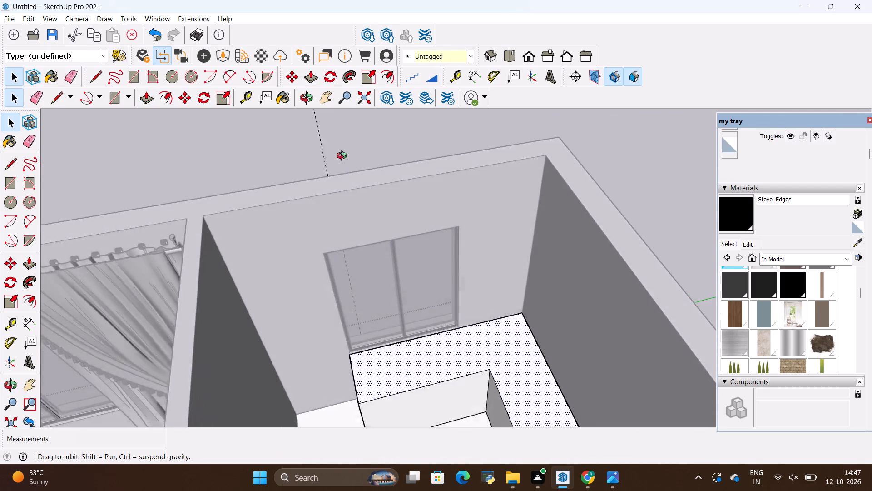
pyautogui.moveTo(344, 157); pyautogui.dragTo(364, 164, button='middle')
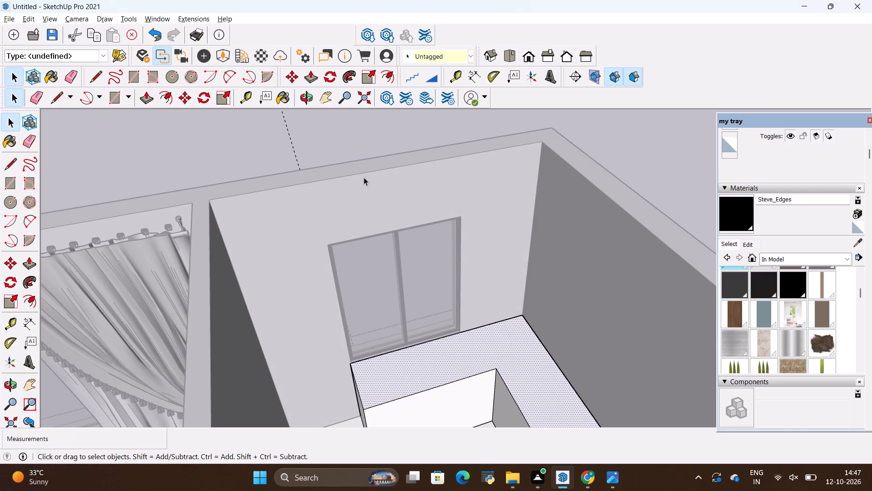
pyautogui.press('l')
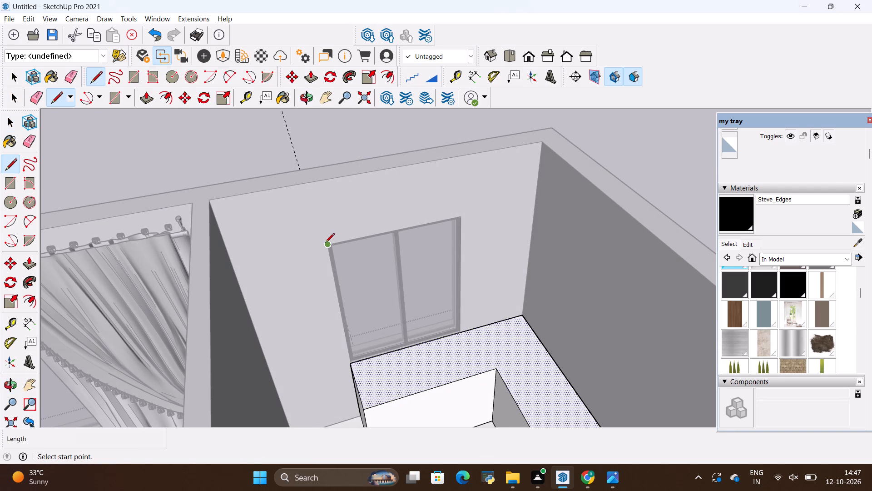
pyautogui.click(325, 244)
pyautogui.click(313, 183)
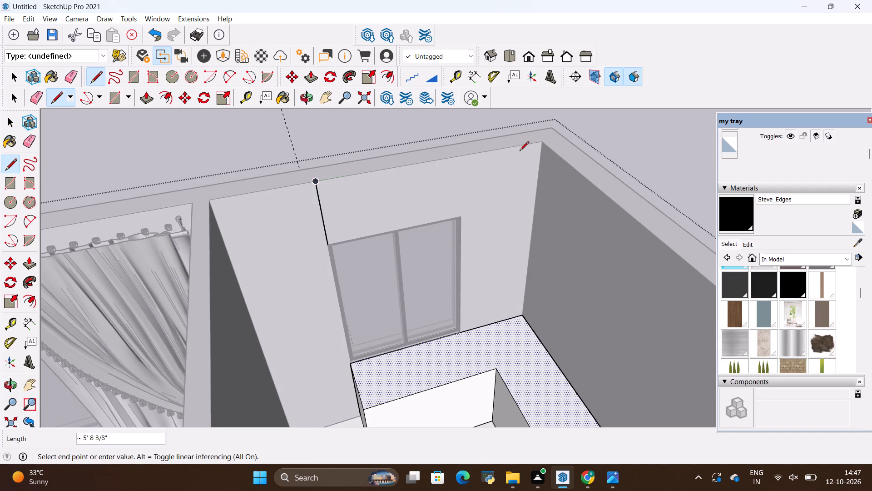
pyautogui.click(540, 145)
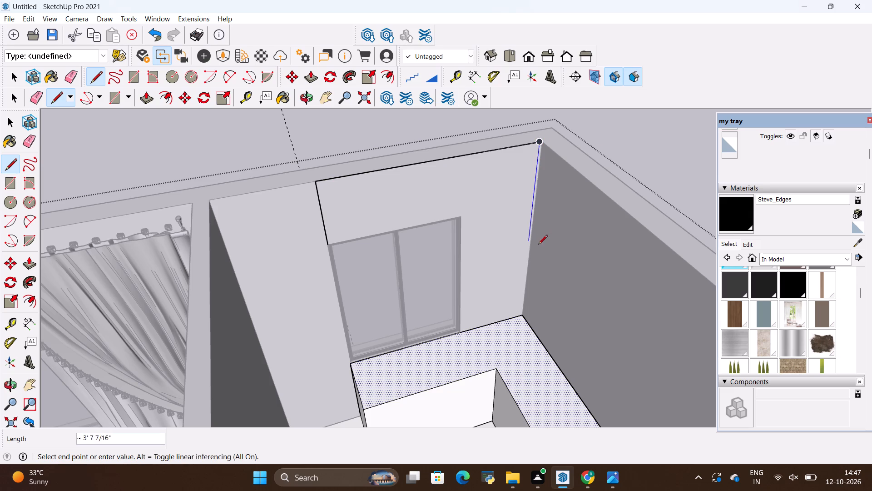
pyautogui.press('Escape')
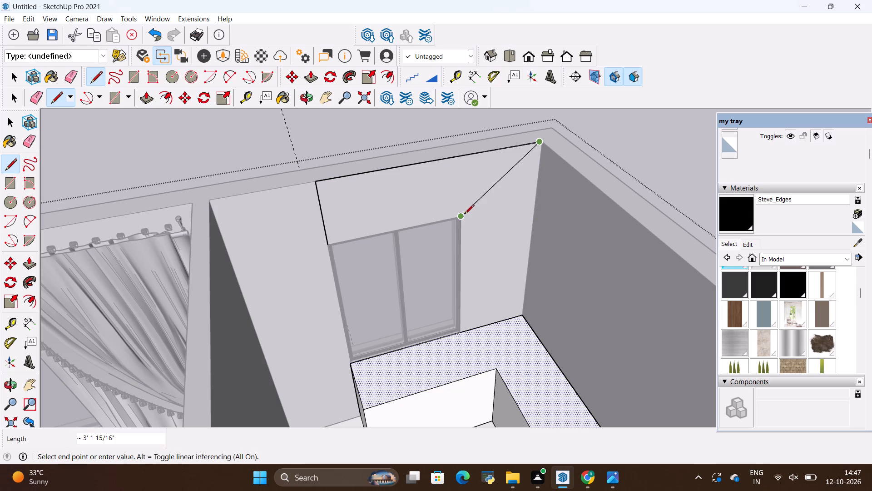
# Draw a horizontal line about 6' 6" long from the window's upper corner to the vertical edge of the room corner.
pyautogui.scroll(10, 327, 244)
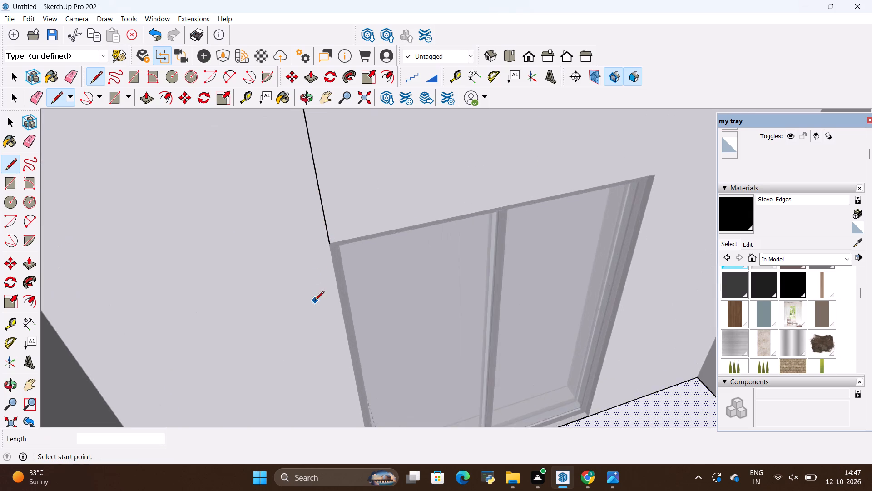
pyautogui.scroll(1, 315, 301)
pyautogui.moveTo(303, 289); pyautogui.dragTo(261, 191, button='middle')
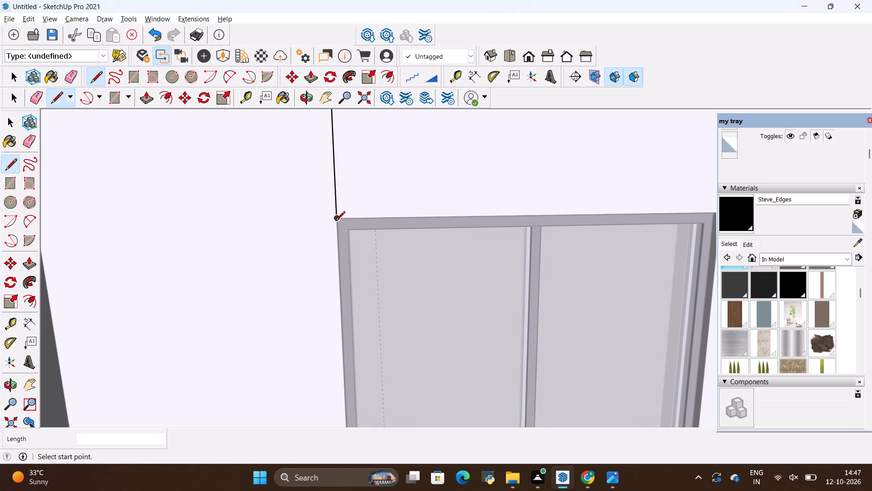
pyautogui.click(336, 221)
pyautogui.scroll(-10, 165, 288)
pyautogui.moveTo(218, 280); pyautogui.dragTo(412, 314, button='middle')
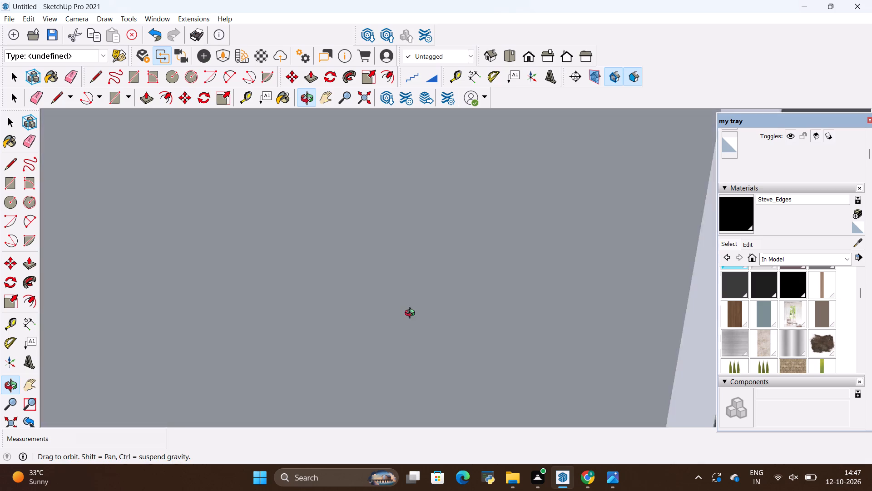
pyautogui.moveTo(412, 314); pyautogui.dragTo(493, 385, button='middle')
pyautogui.scroll(-18, 494, 381)
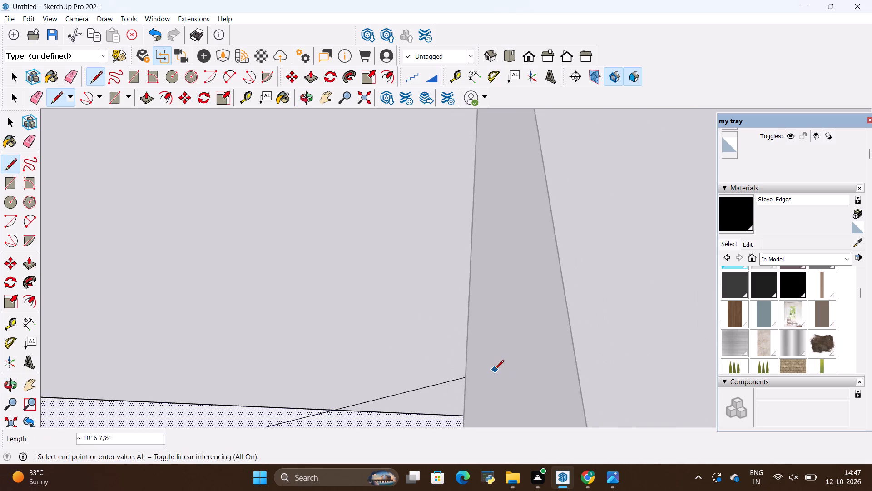
pyautogui.scroll(-14, 495, 370)
pyautogui.scroll(1, 495, 365)
pyautogui.scroll(-17, 495, 365)
pyautogui.scroll(-3, 347, 337)
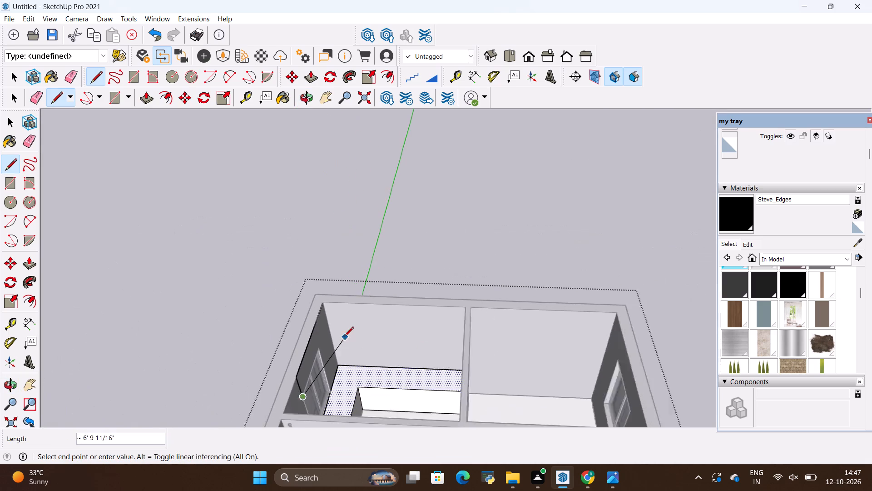
pyautogui.scroll(-2, 344, 337)
pyautogui.moveTo(352, 350); pyautogui.dragTo(198, 340, button='middle')
pyautogui.scroll(6, 357, 250)
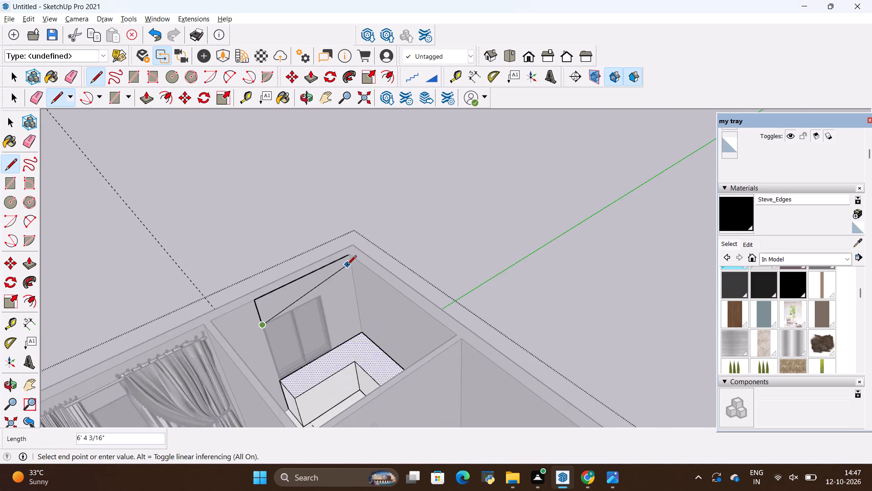
pyautogui.scroll(8, 347, 266)
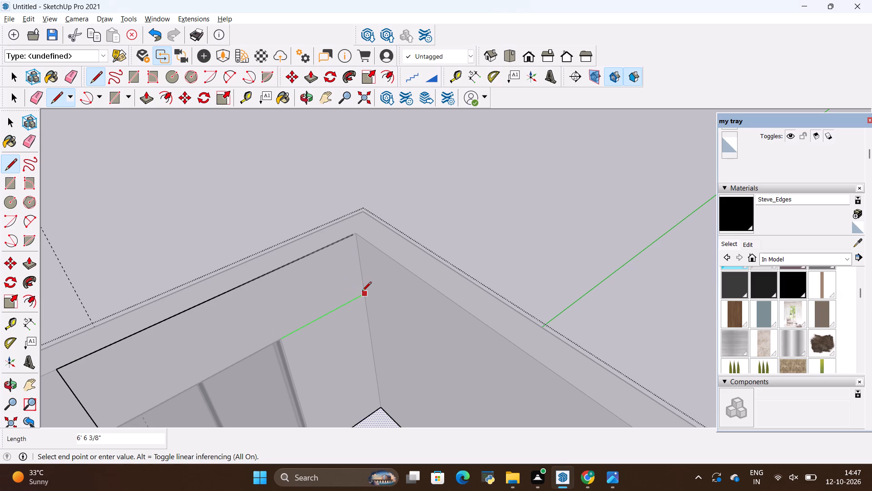
pyautogui.click(362, 292)
# Outline a strip about 10' long and 2' high along the top of the adjacent wall, starting at the room corner.
pyautogui.scroll(-5, 402, 330)
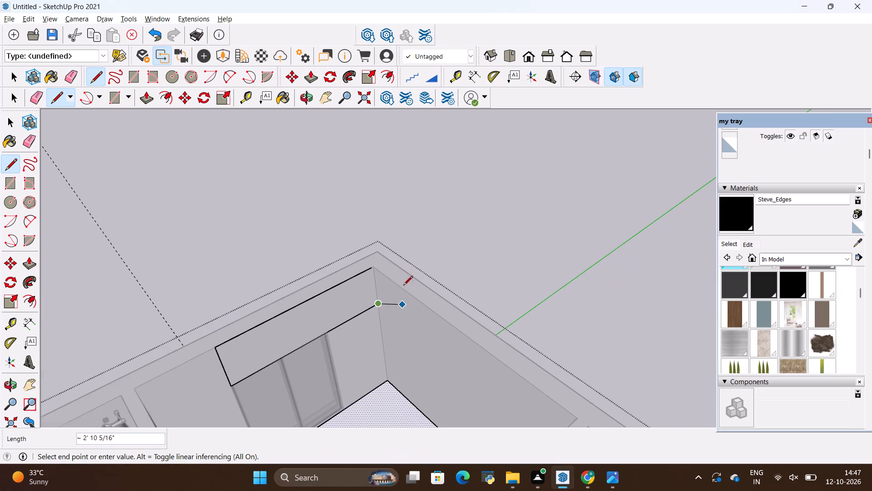
pyautogui.moveTo(370, 404); pyautogui.dragTo(508, 398, button='middle')
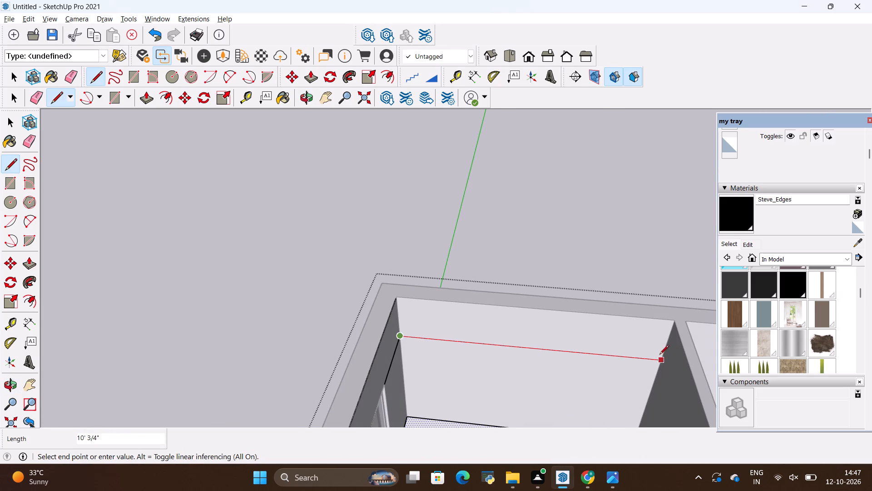
pyautogui.click(660, 359)
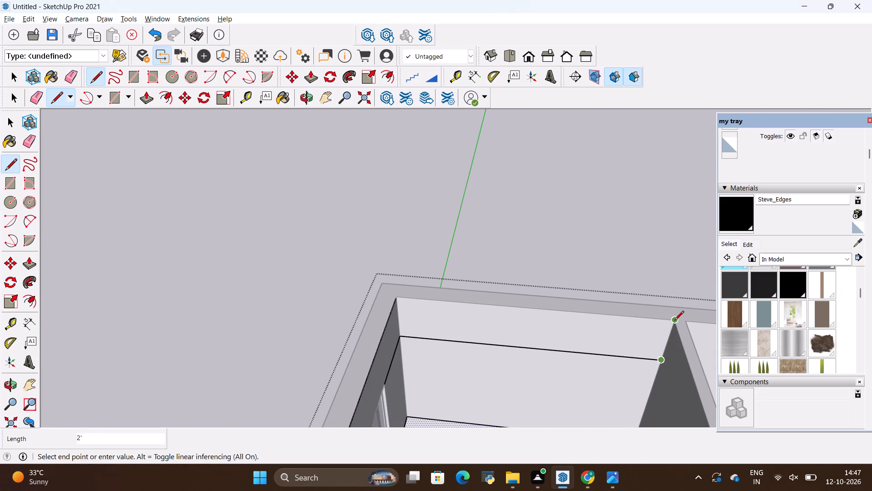
pyautogui.click(674, 321)
pyautogui.click(396, 301)
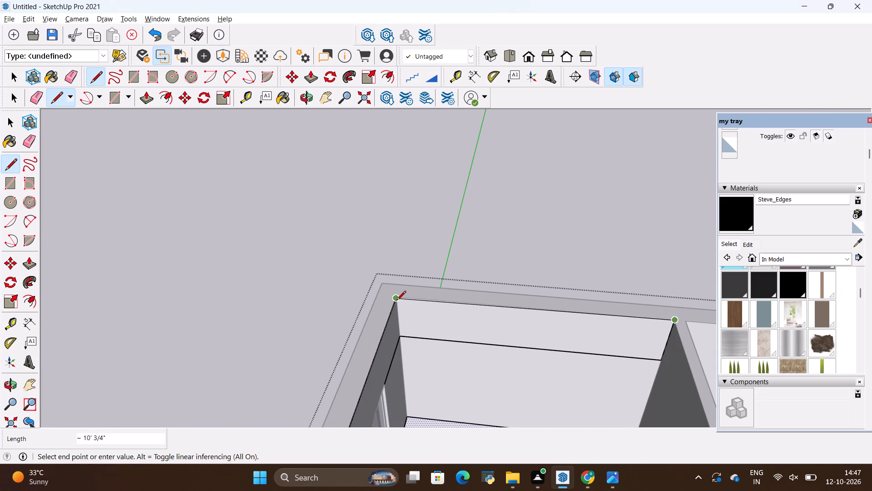
pyautogui.press('v')
pyautogui.press('Escape')
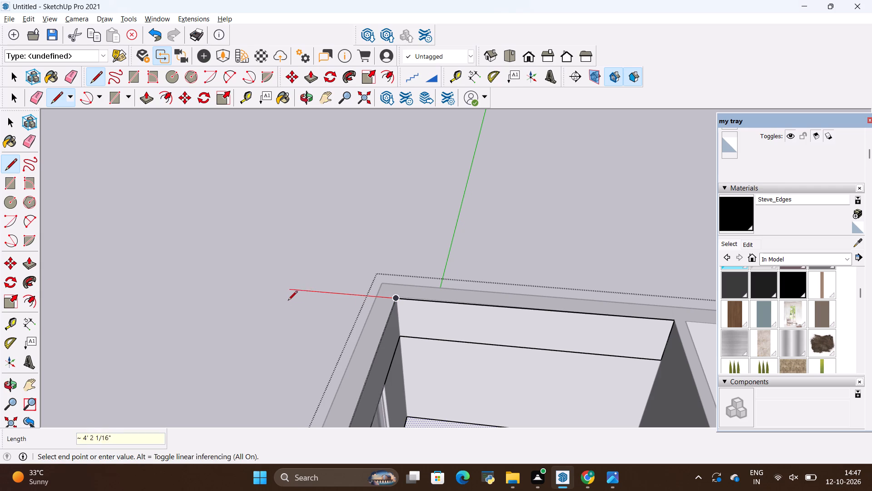
pyautogui.press('Escape')
pyautogui.press('space')
pyautogui.click(418, 324)
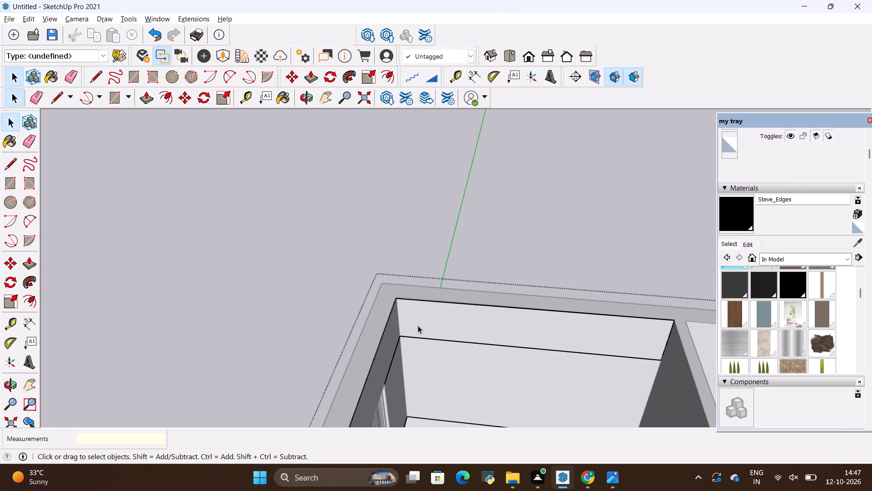
pyautogui.click(388, 335)
# Erase the misaligned top line of the adjacent wall's strip at the room corner.
pyautogui.moveTo(408, 341); pyautogui.dragTo(277, 279, button='middle')
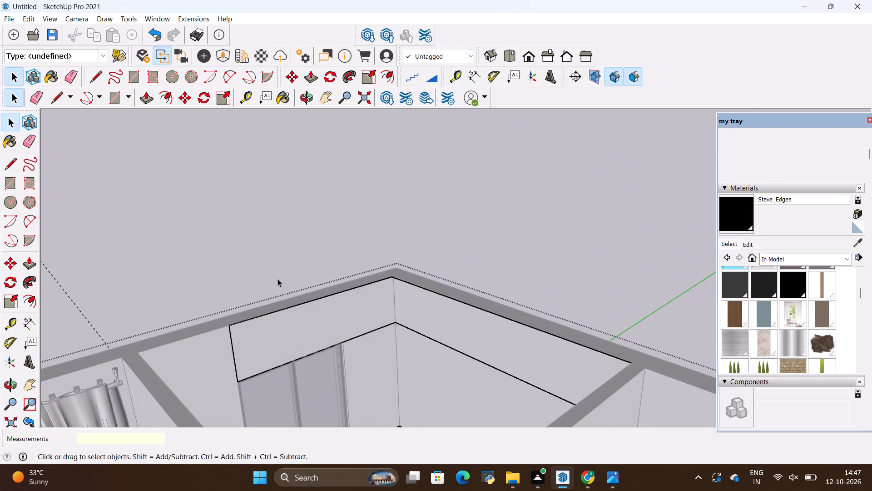
pyautogui.click(341, 329)
pyautogui.scroll(5, 398, 285)
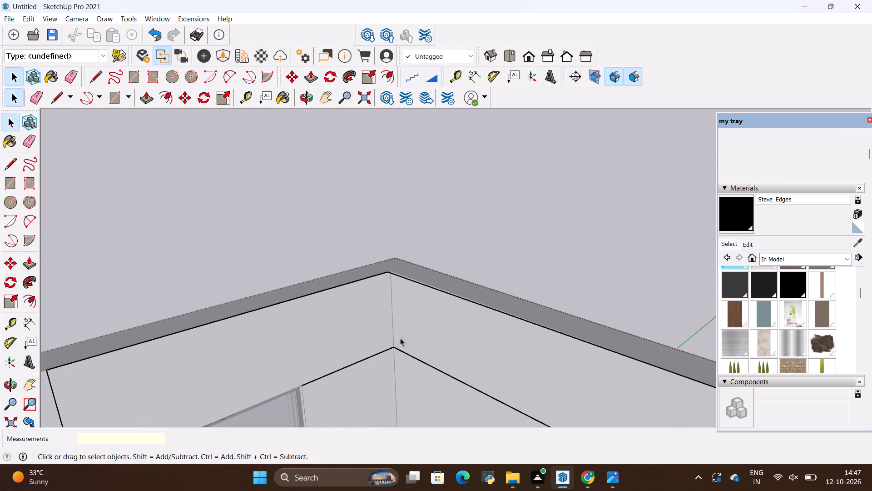
pyautogui.scroll(20, 376, 264)
pyautogui.scroll(7, 376, 264)
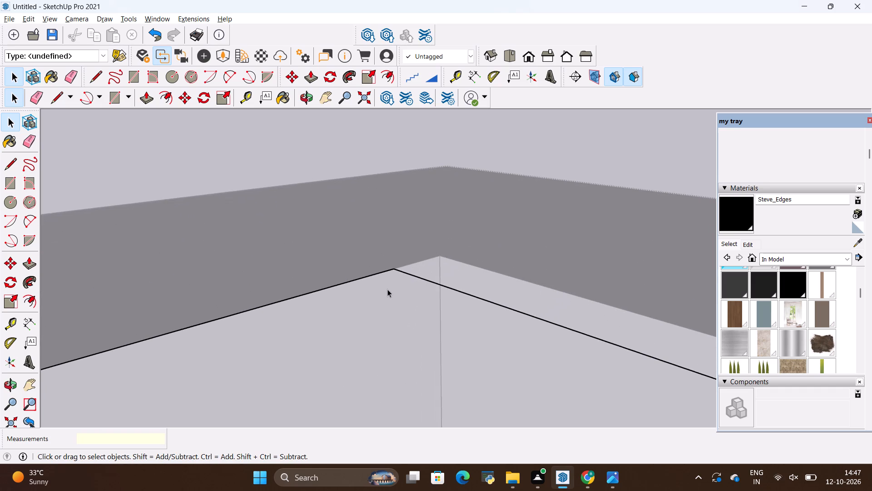
pyautogui.press('e')
pyautogui.moveTo(457, 286); pyautogui.dragTo(462, 302)
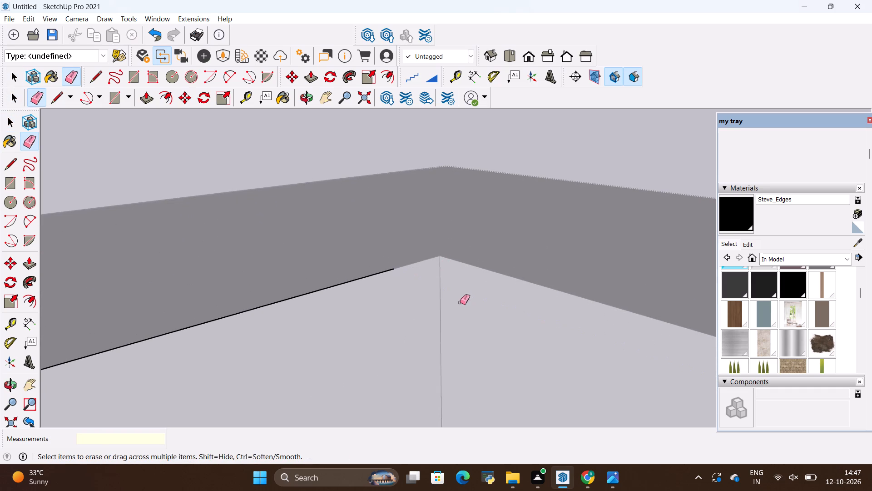
# Extend the window wall's top line to the exact room corner and redraw the adjacent strip's top and far end edges.
pyautogui.press('l')
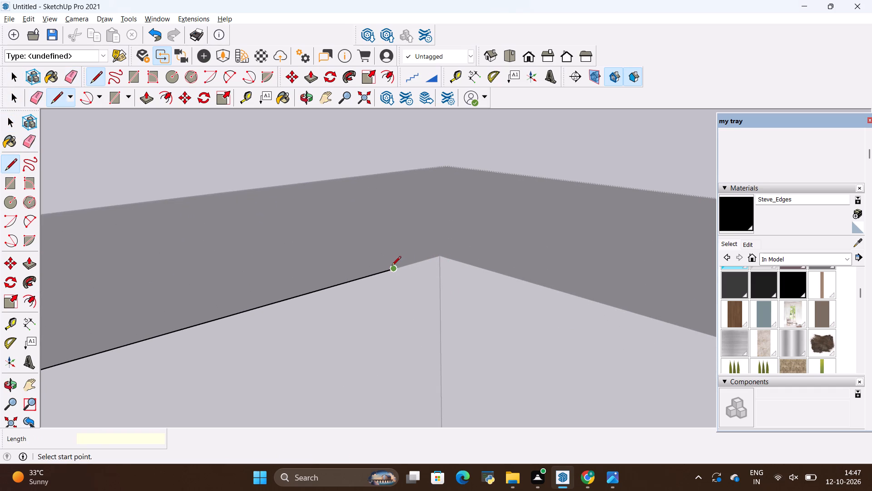
pyautogui.click(391, 266)
pyautogui.click(441, 256)
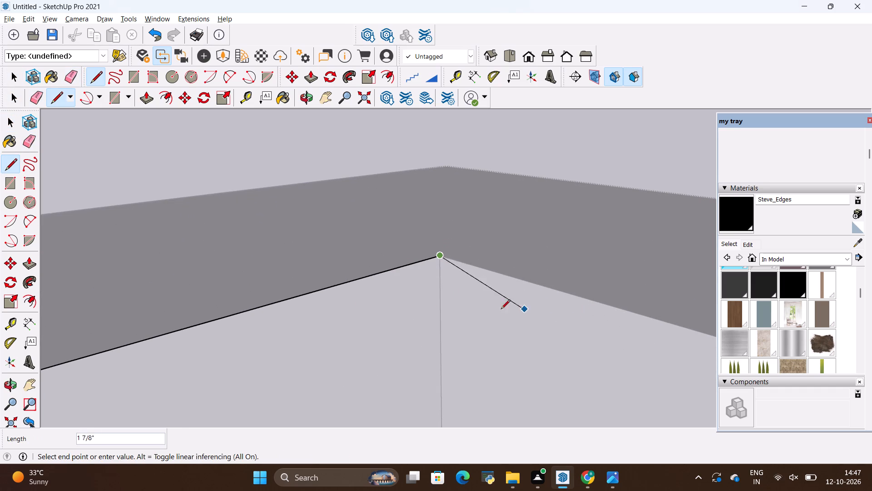
pyautogui.scroll(-20, 346, 312)
pyautogui.scroll(-11, 346, 312)
pyautogui.moveTo(350, 325); pyautogui.dragTo(419, 372, button='middle')
pyautogui.scroll(-6, 251, 290)
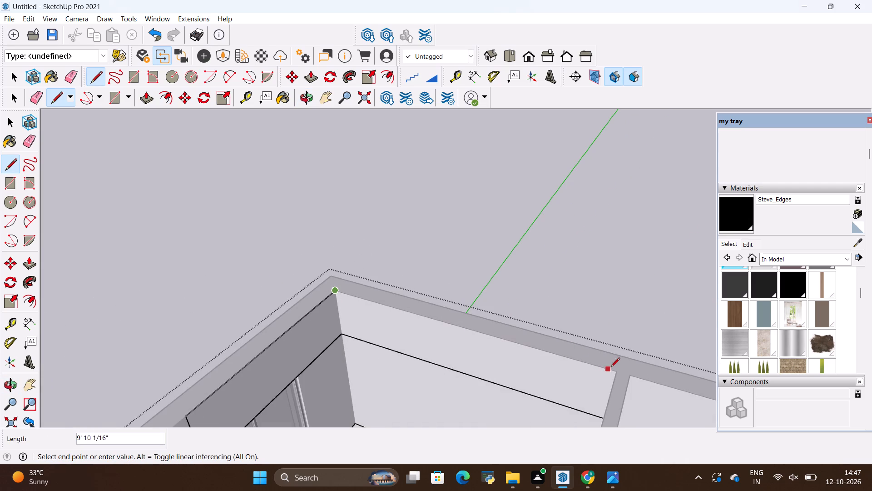
pyautogui.click(617, 371)
pyautogui.moveTo(518, 467); pyautogui.dragTo(518, 461, button='middle')
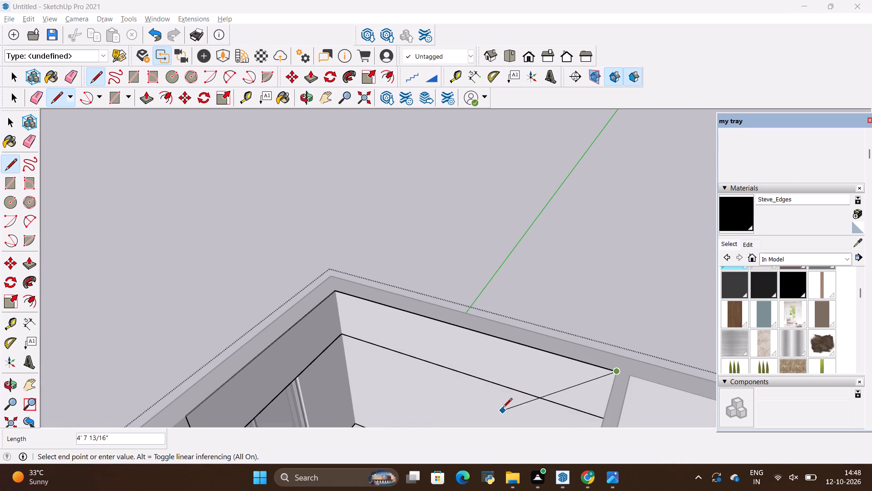
pyautogui.press('Escape')
pyautogui.moveTo(526, 396); pyautogui.dragTo(598, 354, button='middle')
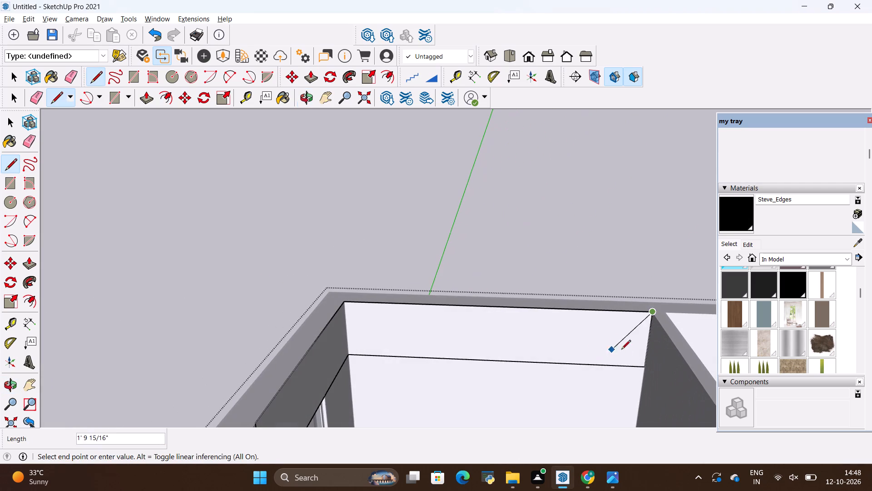
pyautogui.click(643, 369)
pyautogui.press('Escape')
pyautogui.press('space')
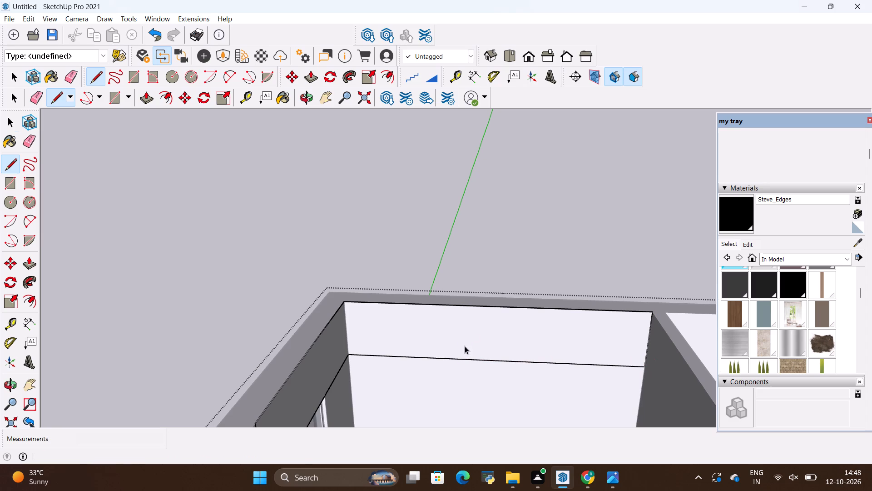
pyautogui.click(465, 345)
pyautogui.click(321, 360)
# Draw a 2' vertical line at the room corner joining the two strips' lower and upper edges, and select the window-side face.
pyautogui.scroll(11, 409, 333)
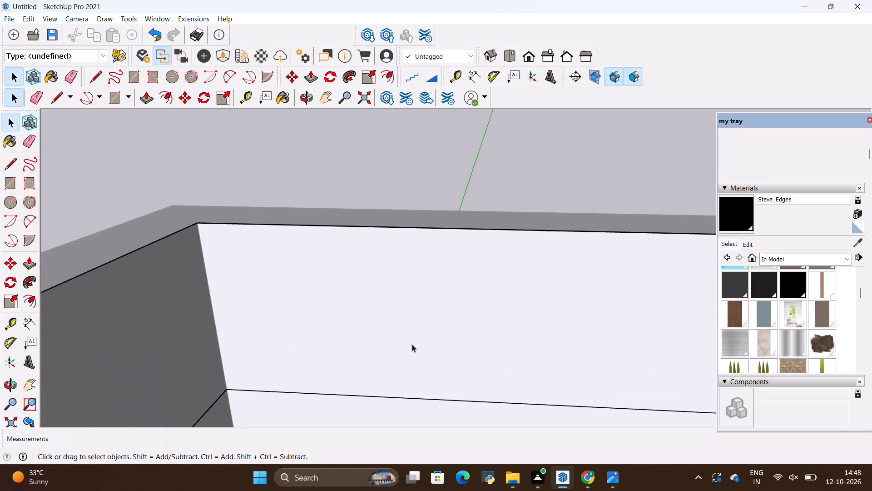
pyautogui.click(412, 346)
pyautogui.scroll(-5, 412, 341)
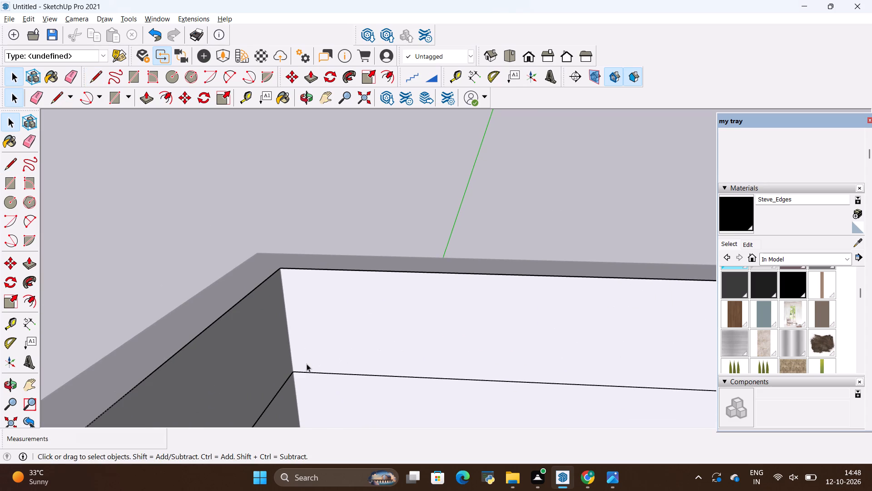
pyautogui.press('l')
pyautogui.click(294, 368)
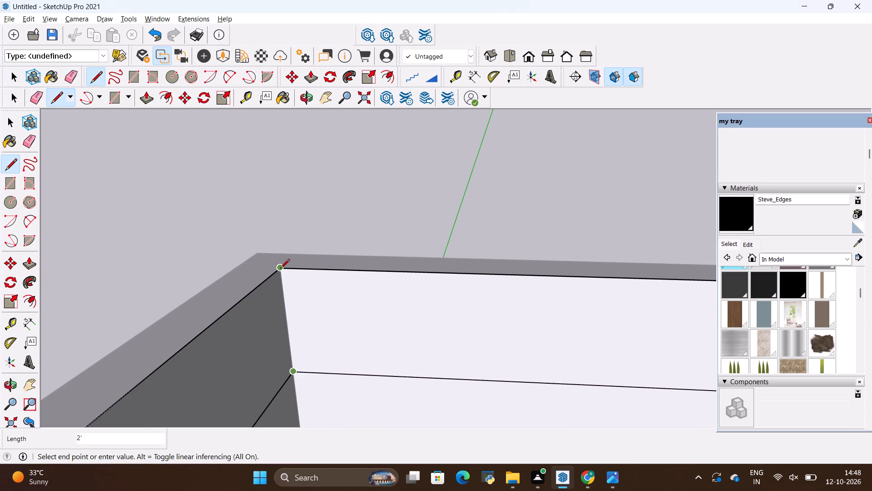
pyautogui.click(279, 269)
pyautogui.press('v')
pyautogui.press('space')
pyautogui.click(324, 339)
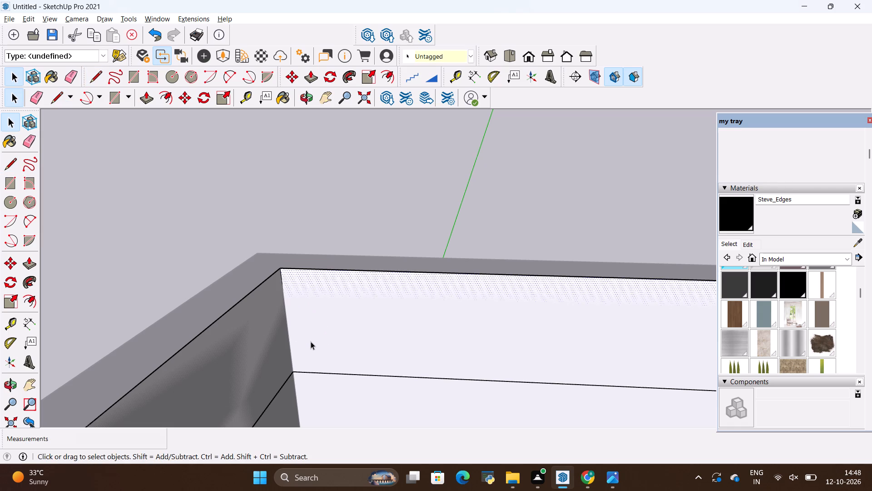
pyautogui.click(272, 346)
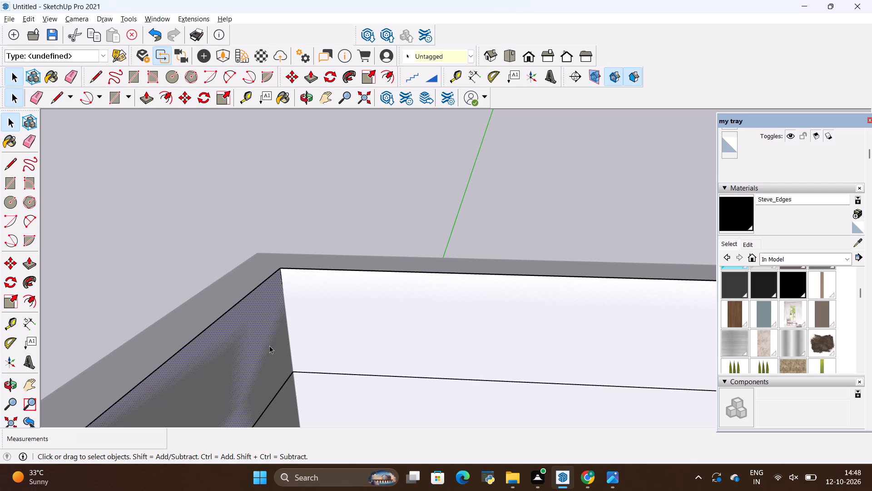
# Examine the two upper wall strips and their shared corner from several angles.
pyautogui.scroll(-1, 98, 276)
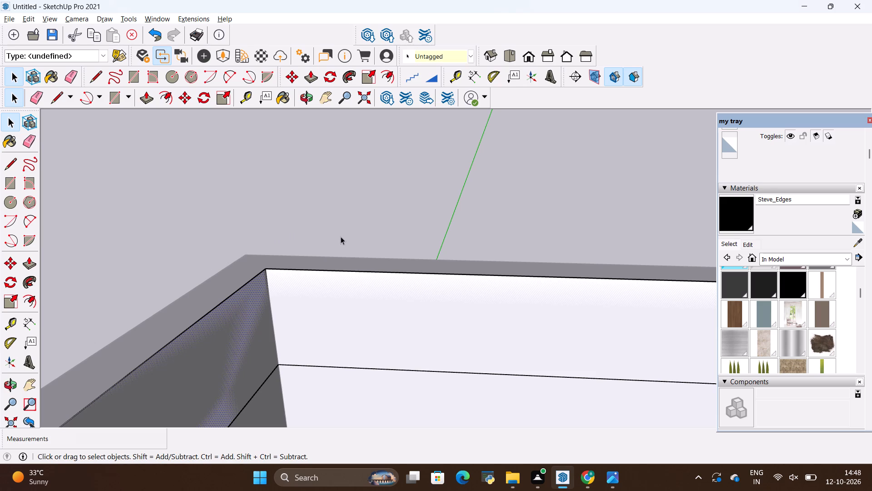
pyautogui.scroll(-8, 341, 236)
pyautogui.scroll(7, 529, 215)
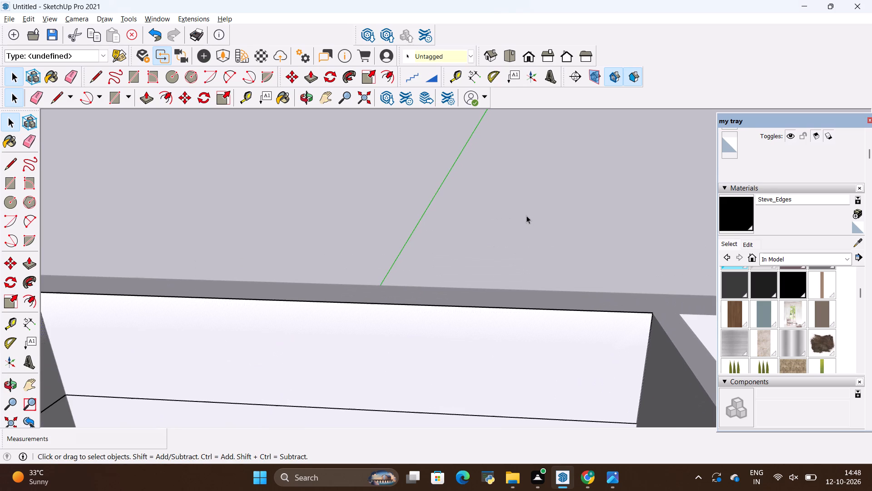
pyautogui.scroll(-12, 526, 217)
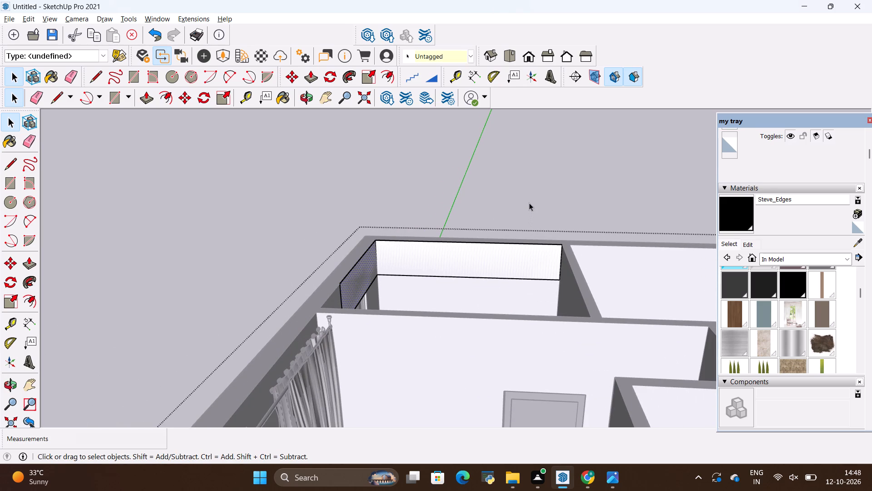
pyautogui.press('space')
pyautogui.moveTo(580, 193); pyautogui.dragTo(568, 208, button='middle')
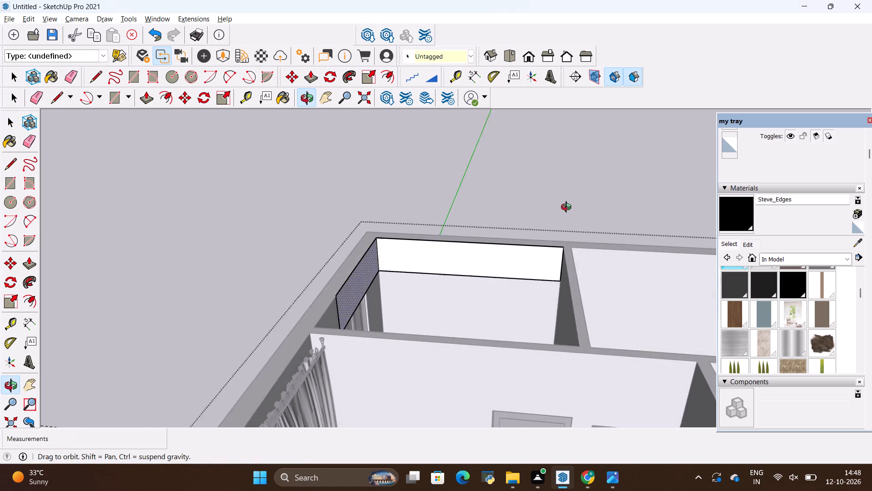
pyautogui.moveTo(568, 208); pyautogui.dragTo(567, 204, button='middle')
pyautogui.scroll(8, 563, 191)
pyautogui.scroll(-5, 552, 196)
pyautogui.scroll(1, 559, 172)
pyautogui.moveTo(560, 171); pyautogui.dragTo(559, 172, button='middle')
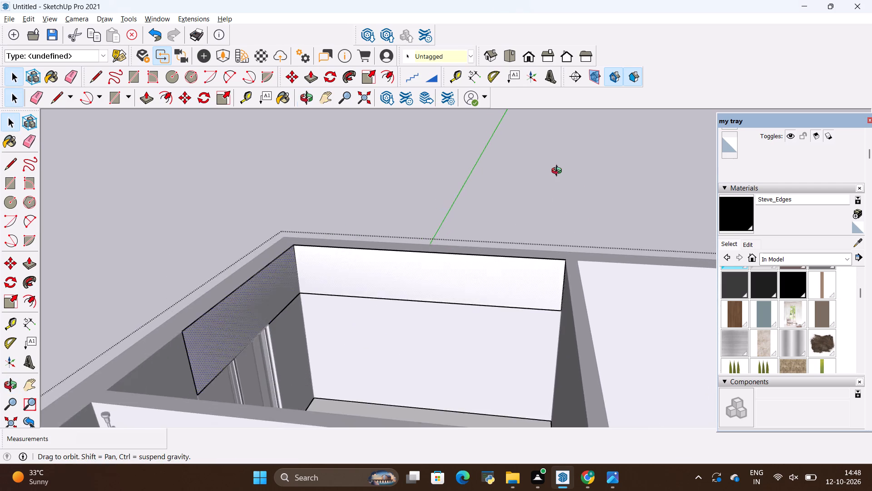
pyautogui.moveTo(559, 172); pyautogui.dragTo(268, 171, button='middle')
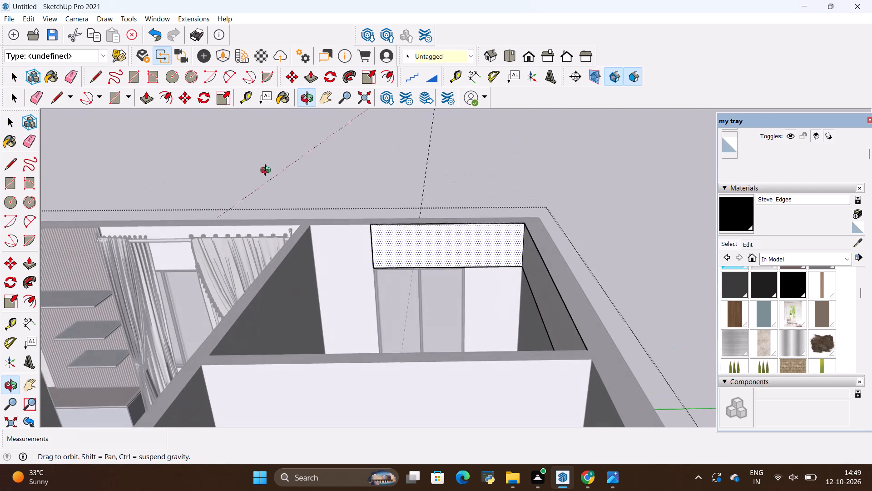
pyautogui.moveTo(268, 171); pyautogui.dragTo(297, 176, button='middle')
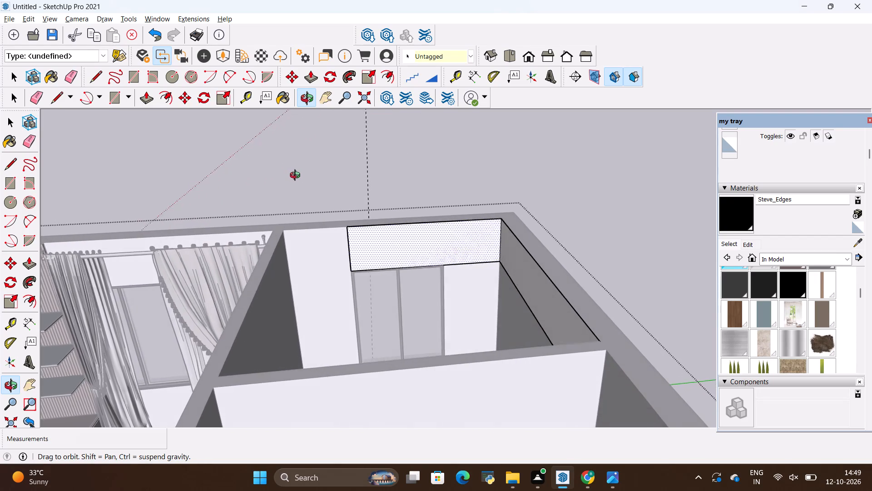
pyautogui.moveTo(297, 176); pyautogui.dragTo(491, 209, button='middle')
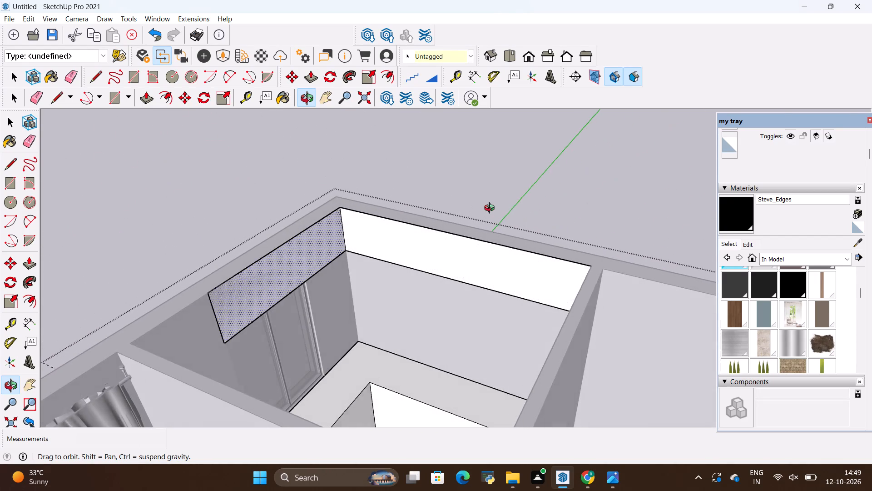
pyautogui.moveTo(491, 209); pyautogui.dragTo(496, 210, button='middle')
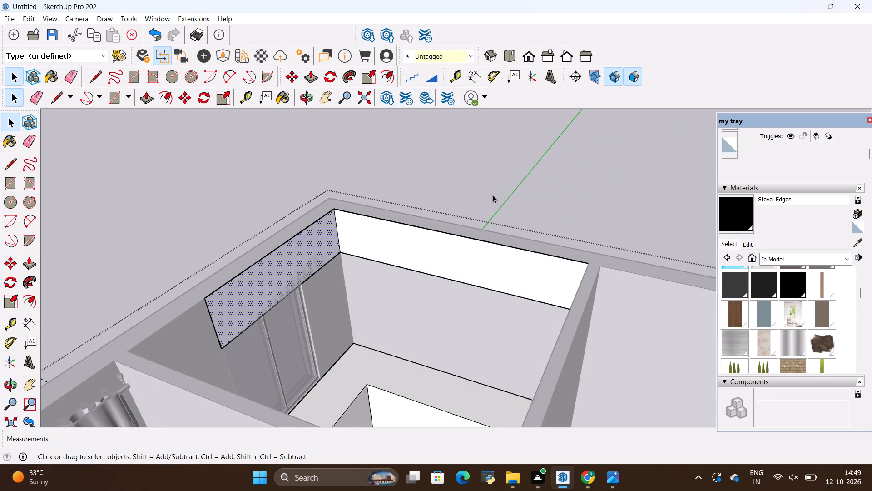
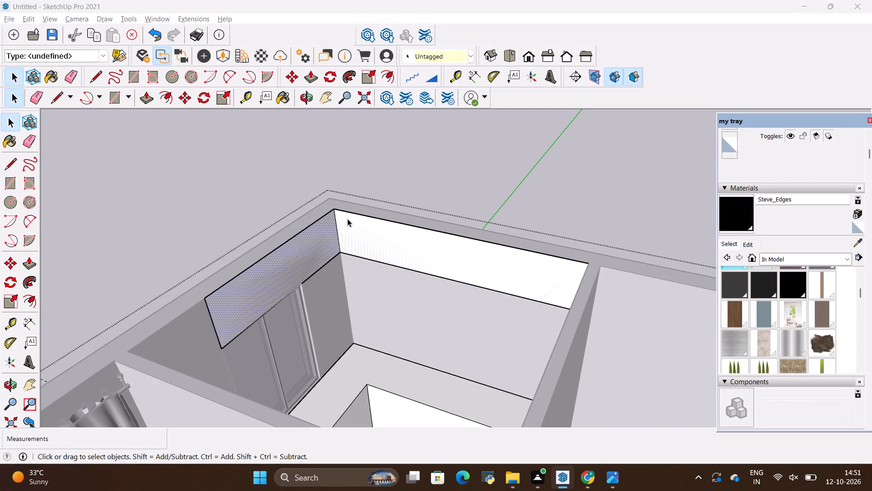
# Examine the two upper wall strips and the surrounding rooms from several overhead angles.
pyautogui.scroll(-6, 203, 165)
pyautogui.scroll(-12, 244, 149)
pyautogui.scroll(-6, 465, 143)
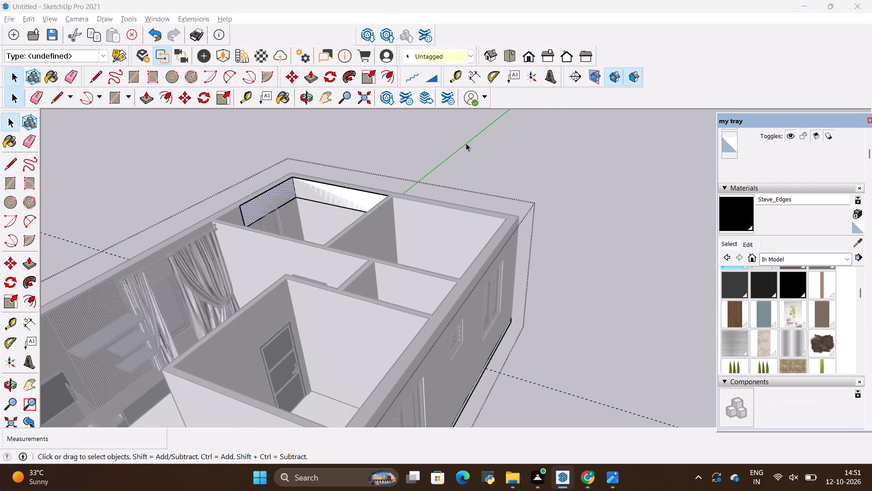
pyautogui.scroll(-4, 541, 141)
pyautogui.moveTo(232, 227); pyautogui.dragTo(292, 256, button='middle')
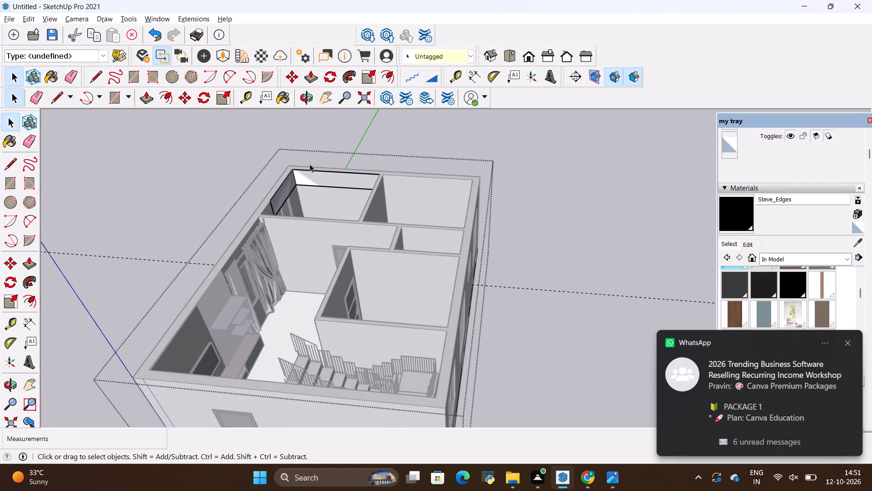
pyautogui.click(849, 348)
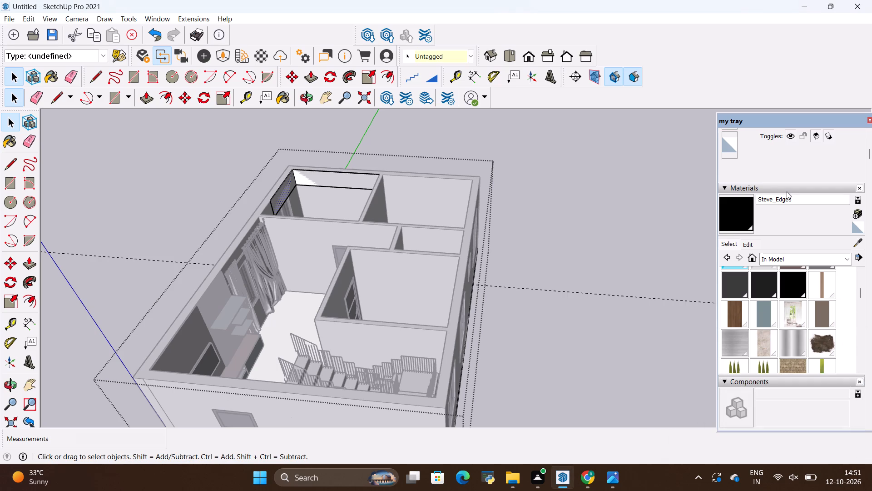
pyautogui.scroll(1, 815, 180)
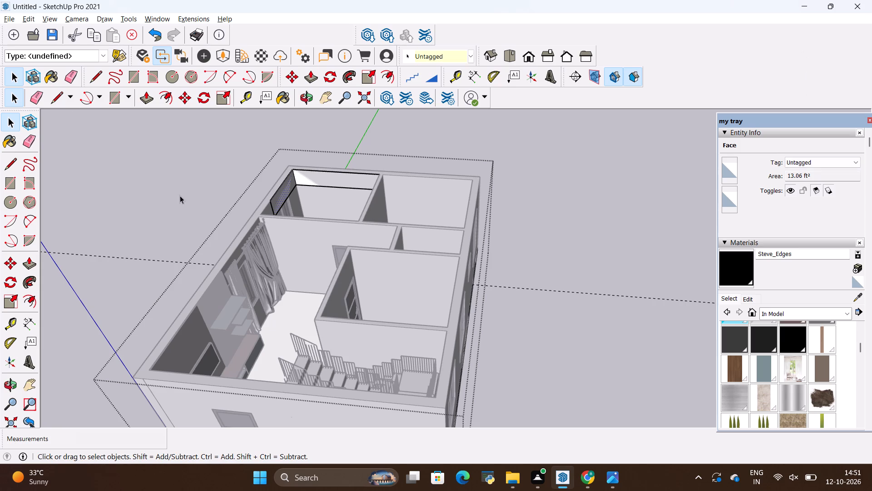
pyautogui.scroll(8, 345, 181)
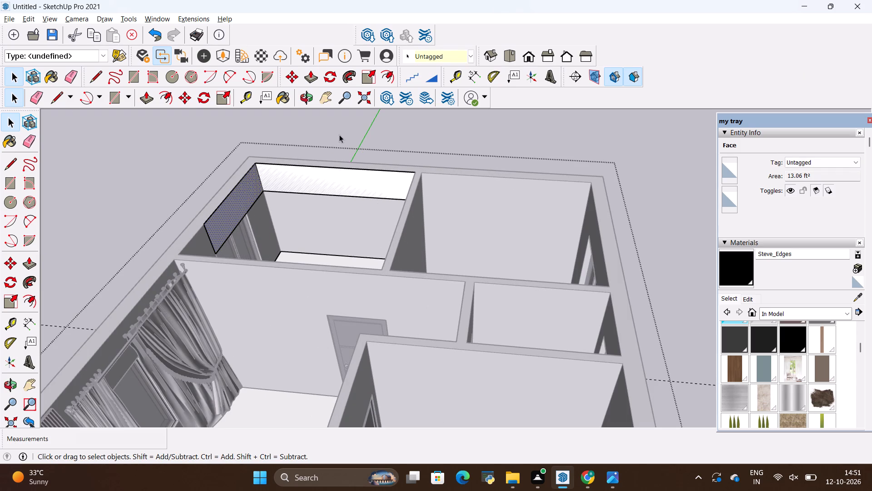
pyautogui.moveTo(390, 198); pyautogui.dragTo(217, 169, button='middle')
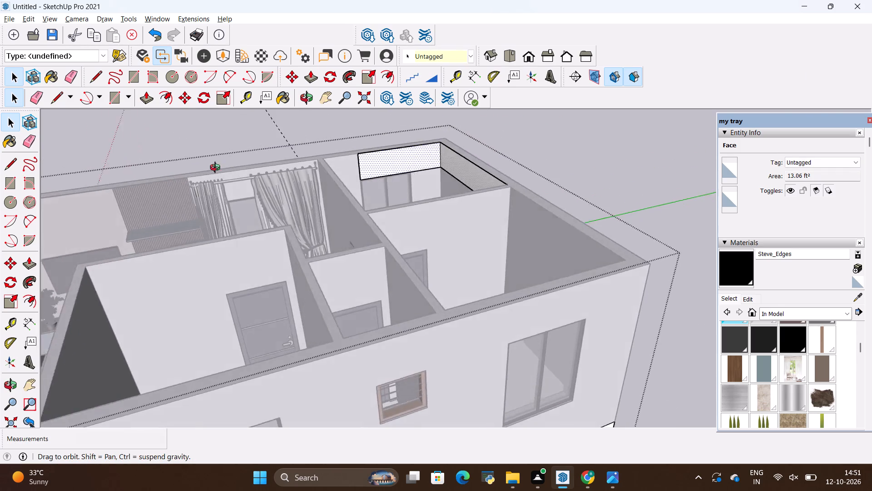
pyautogui.moveTo(217, 169); pyautogui.dragTo(310, 225, button='middle')
pyautogui.scroll(-5, 295, 199)
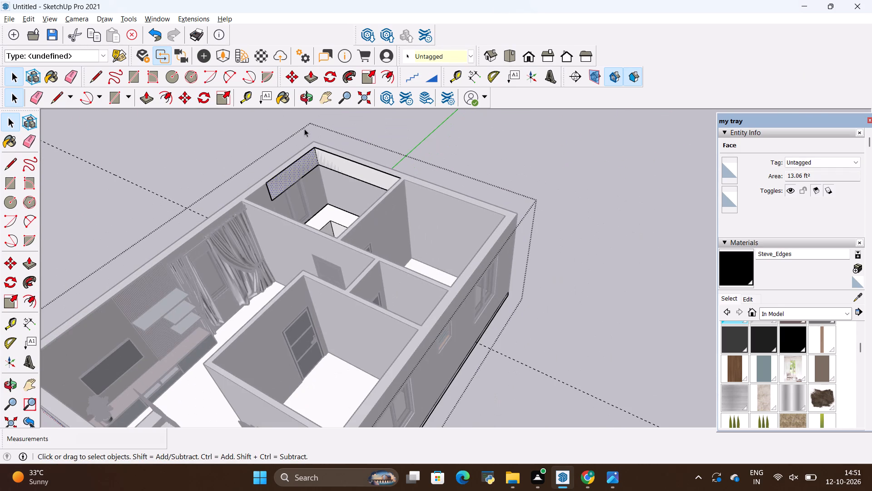
# Push/Pull the window wall's upper strip out 18" and repeat the same extrusion on the adjacent wall's strip.
pyautogui.scroll(16, 307, 115)
pyautogui.press('p')
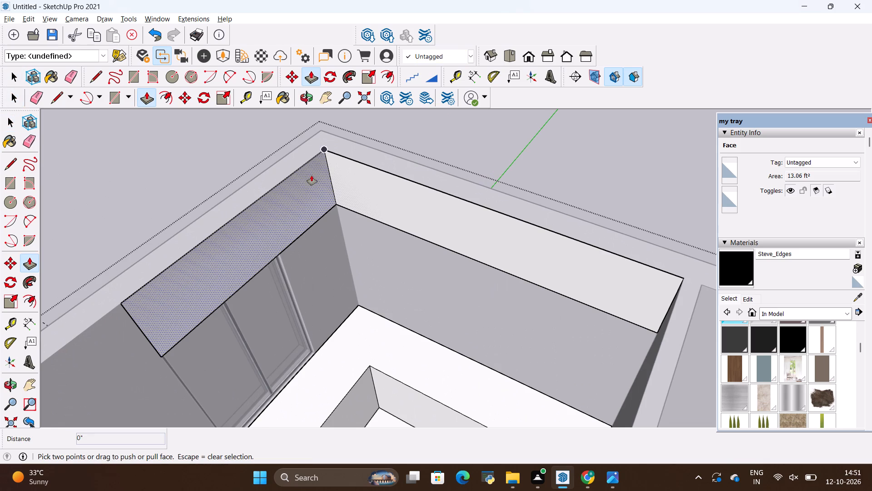
pyautogui.click(290, 209)
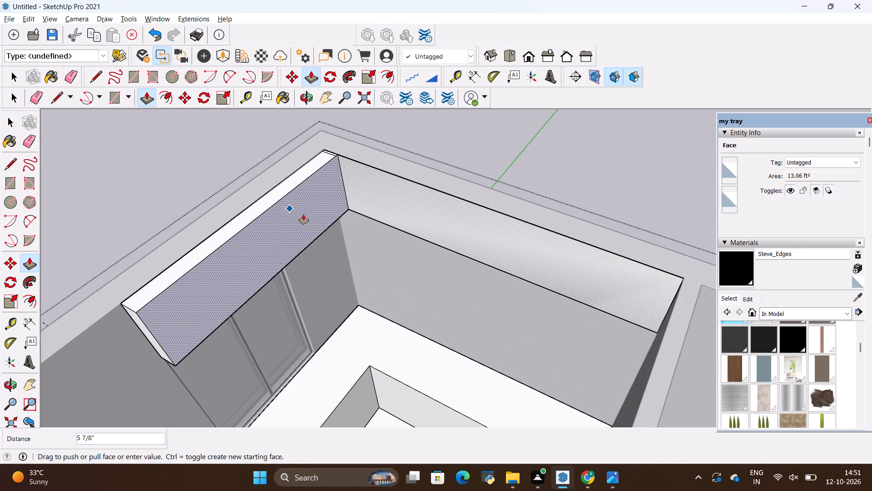
pyautogui.press('BackSpace')
pyautogui.press('1')
pyautogui.press('8')
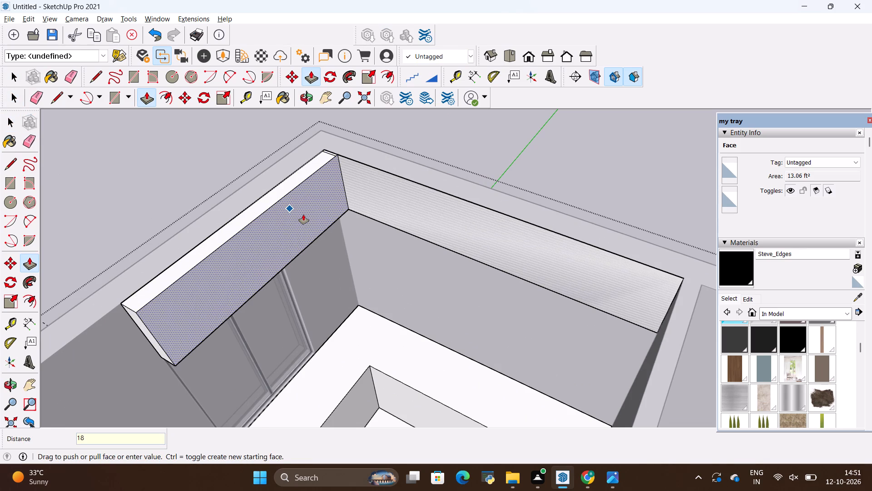
pyautogui.hotkey('shift', '"')
pyautogui.press('Return')
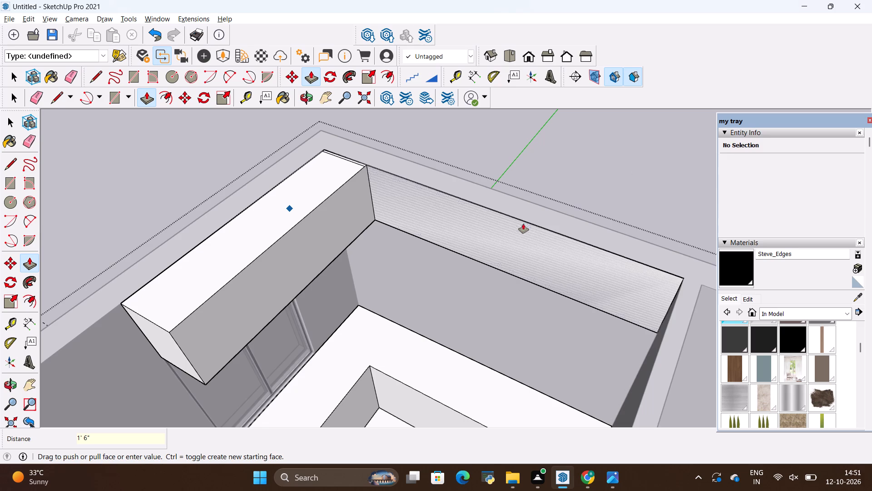
pyautogui.doubleClick(515, 234)
pyautogui.press('space')
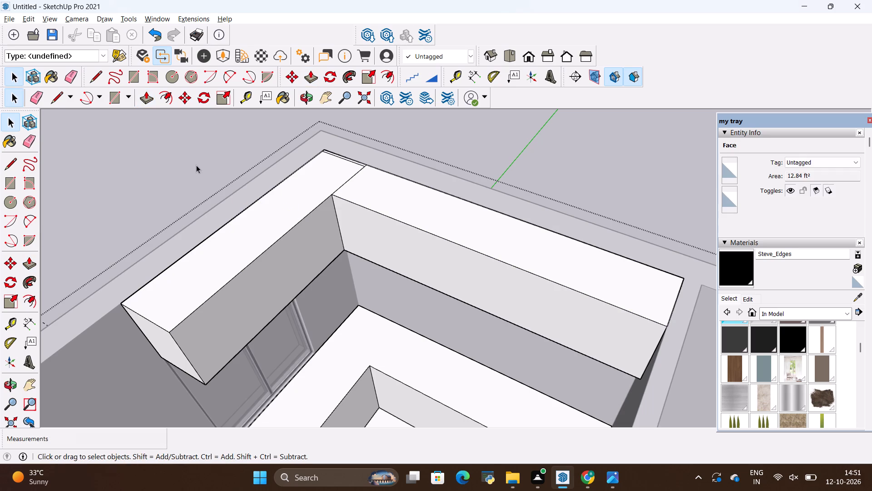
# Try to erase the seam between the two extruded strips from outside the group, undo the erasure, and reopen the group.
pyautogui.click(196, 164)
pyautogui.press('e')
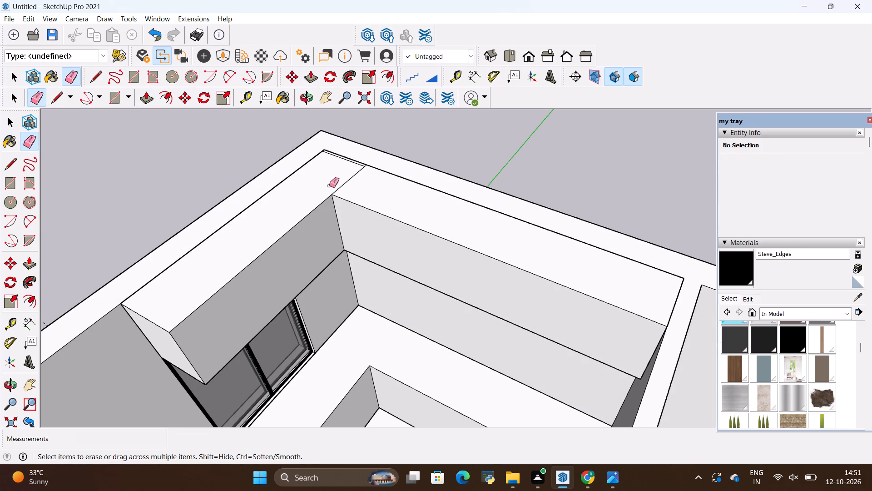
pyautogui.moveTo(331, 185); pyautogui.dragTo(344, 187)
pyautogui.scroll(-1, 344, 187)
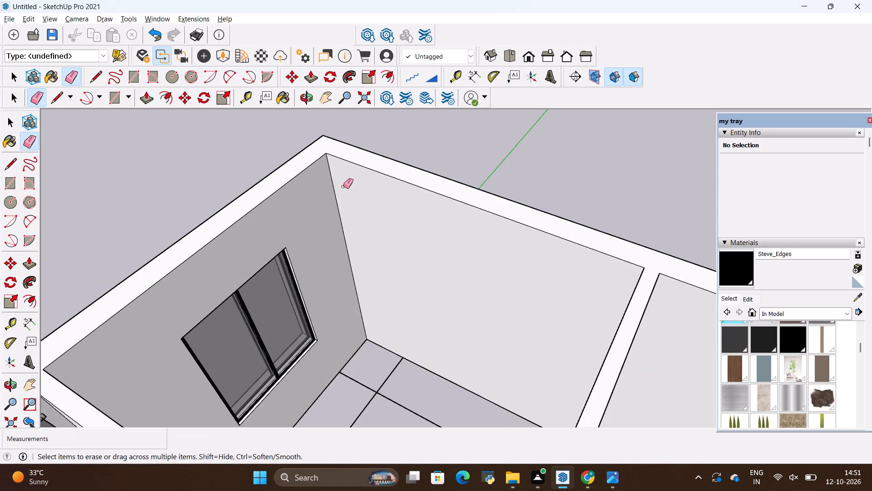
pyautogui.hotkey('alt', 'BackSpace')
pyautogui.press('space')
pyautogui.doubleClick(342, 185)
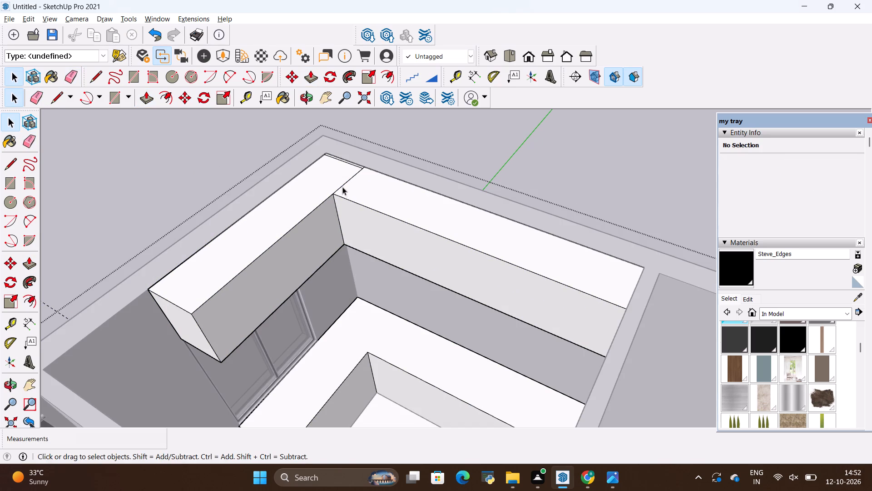
# Erase the seam across the top of the two joined upper blocks and the leftover short edges near the room corner.
pyautogui.press('e')
pyautogui.moveTo(343, 174); pyautogui.dragTo(352, 178)
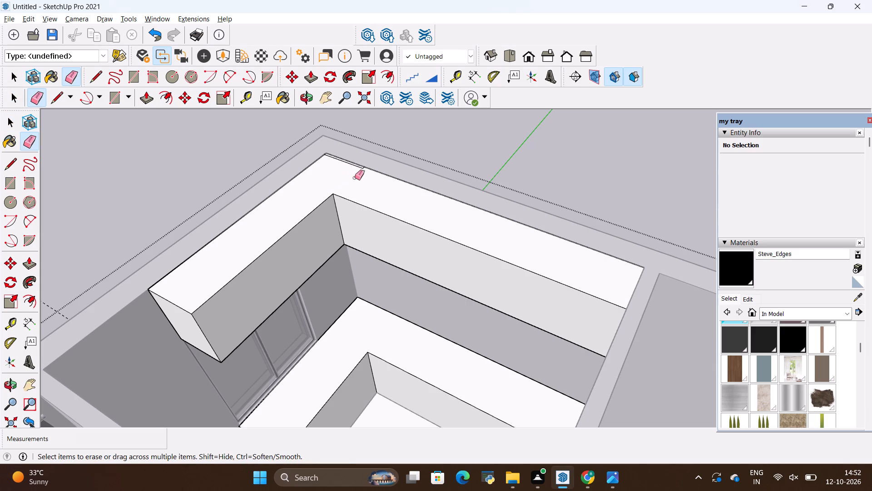
pyautogui.scroll(-5, 355, 178)
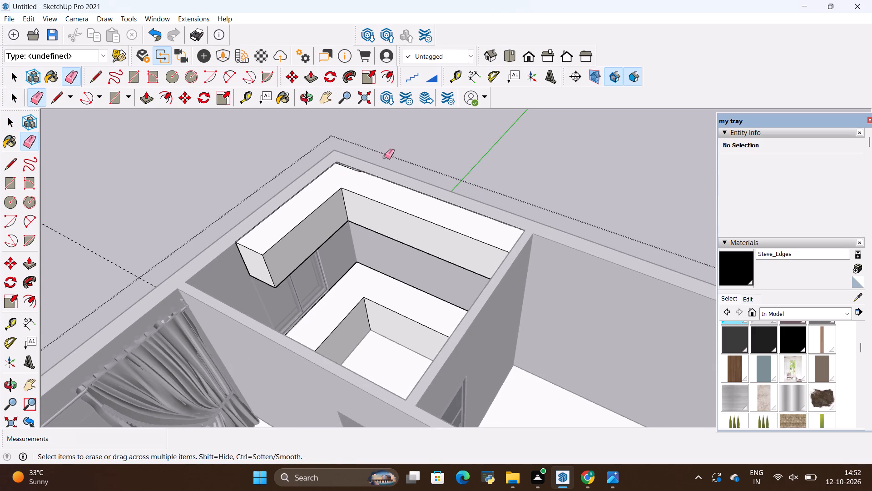
pyautogui.scroll(6, 390, 155)
pyautogui.scroll(-11, 249, 213)
pyautogui.scroll(9, 200, 166)
pyautogui.scroll(12, 260, 183)
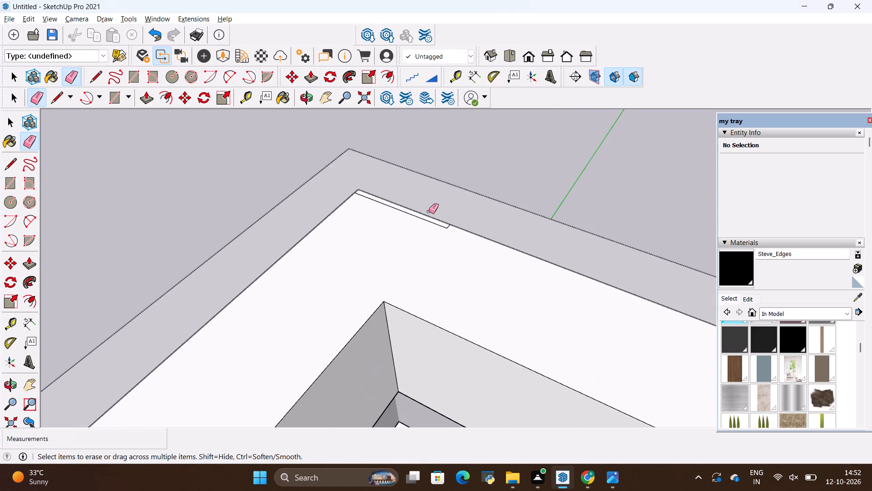
pyautogui.scroll(10, 435, 211)
pyautogui.moveTo(439, 231); pyautogui.dragTo(439, 246)
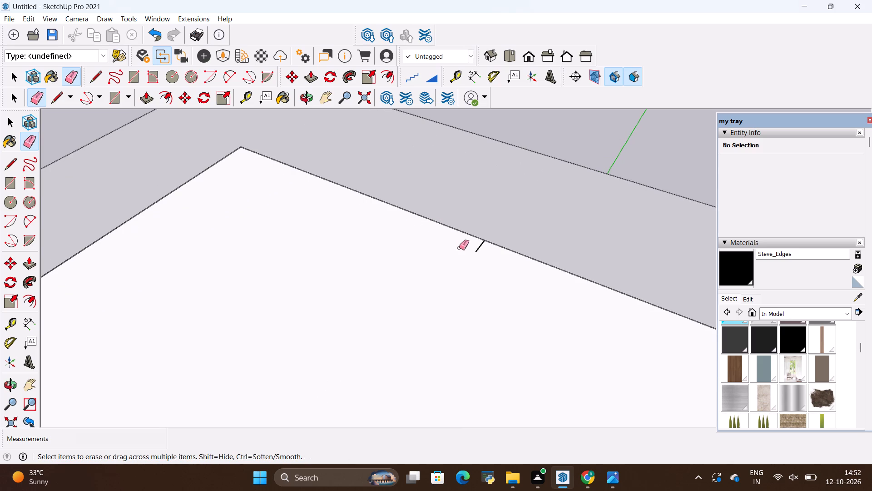
pyautogui.scroll(5, 469, 248)
pyautogui.moveTo(476, 248); pyautogui.dragTo(491, 259)
pyautogui.scroll(-14, 488, 258)
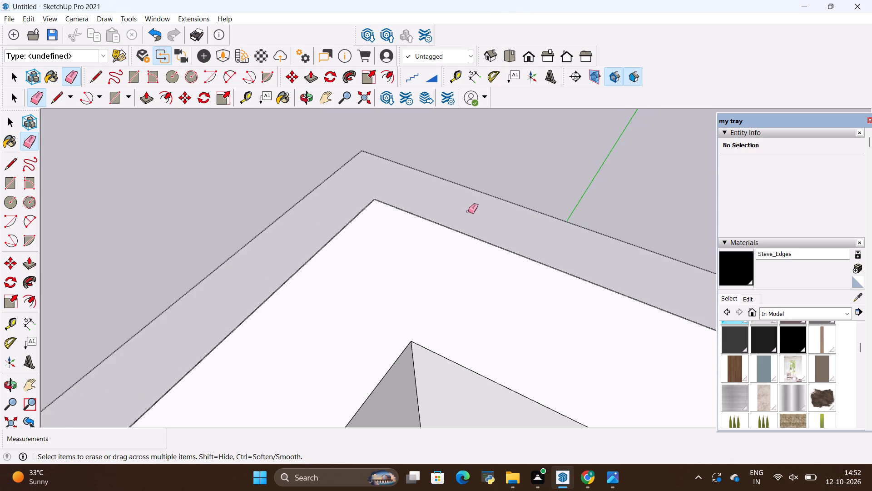
# Erase the seam on the underside of the upper blocks at their inner corner and close the group.
pyautogui.scroll(-16, 468, 211)
pyautogui.scroll(-6, 340, 180)
pyautogui.moveTo(384, 196); pyautogui.dragTo(357, 175, button='middle')
pyautogui.scroll(16, 375, 193)
pyautogui.scroll(1, 458, 290)
pyautogui.moveTo(457, 290); pyautogui.dragTo(436, 220, button='middle')
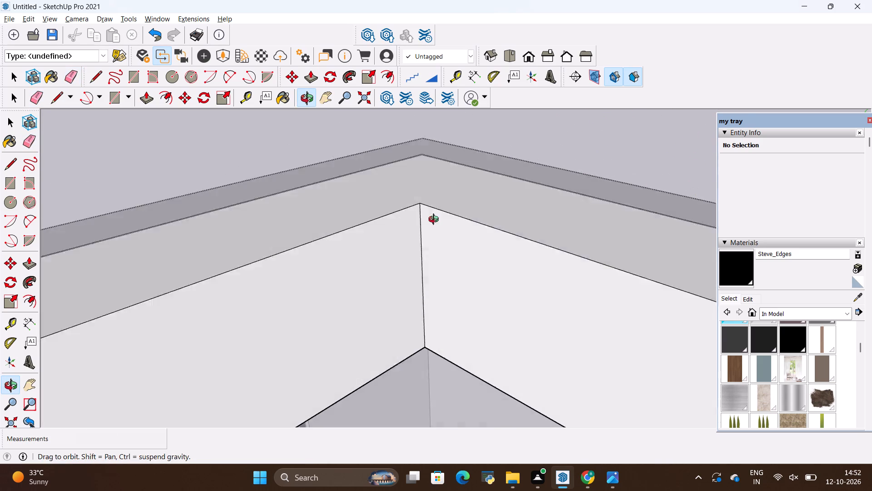
pyautogui.moveTo(436, 220); pyautogui.dragTo(435, 208, button='middle')
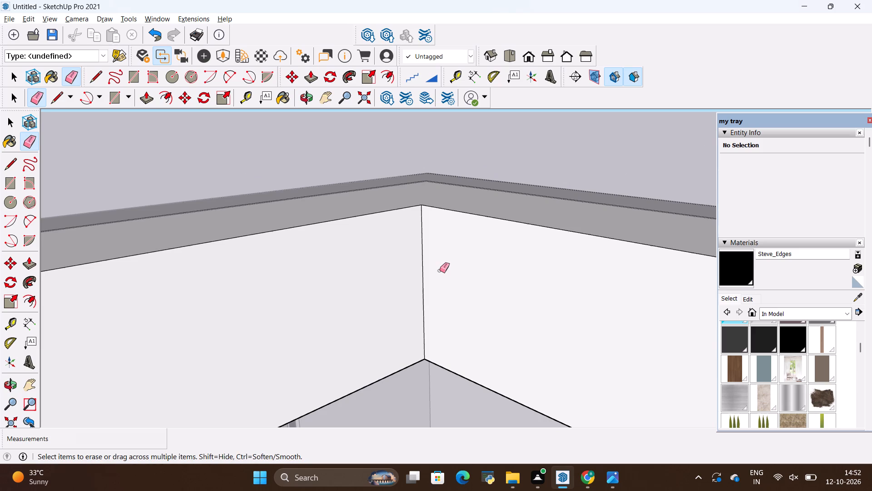
pyautogui.moveTo(416, 378); pyautogui.dragTo(414, 376, button='middle')
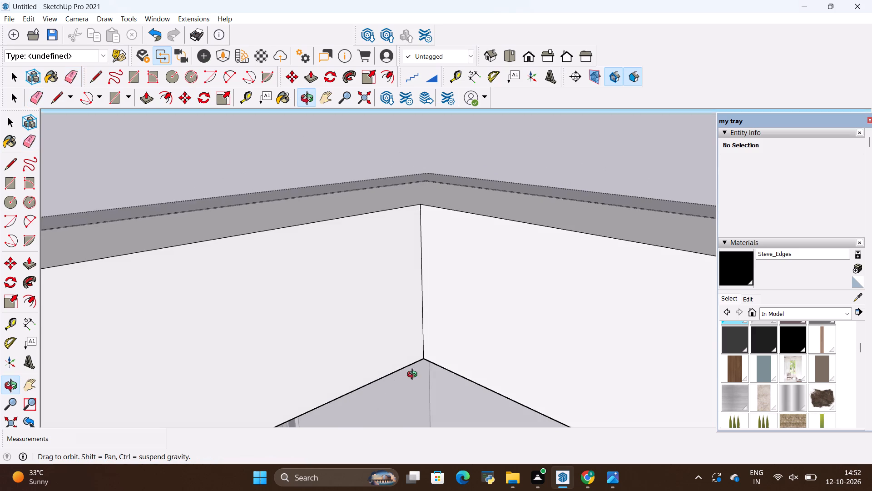
pyautogui.moveTo(414, 376); pyautogui.dragTo(424, 243, button='middle')
pyautogui.moveTo(464, 230); pyautogui.dragTo(459, 243)
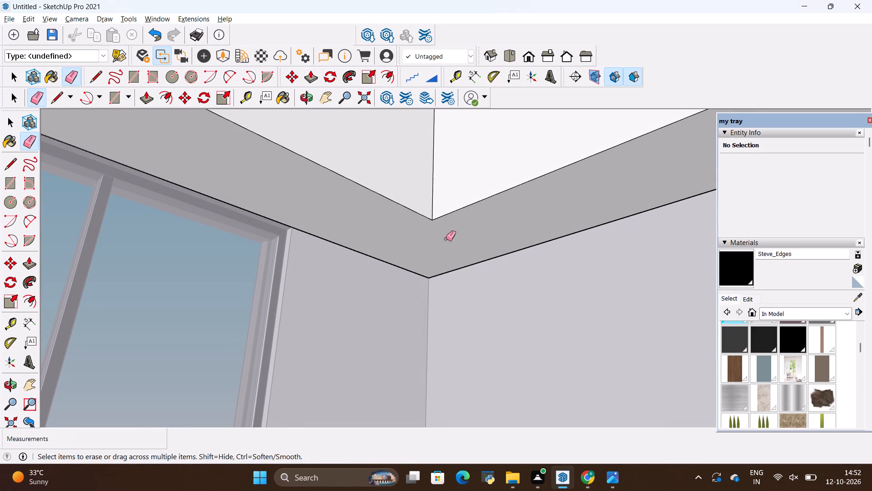
pyautogui.moveTo(422, 186); pyautogui.dragTo(396, 330, button='middle')
pyautogui.scroll(-5, 425, 258)
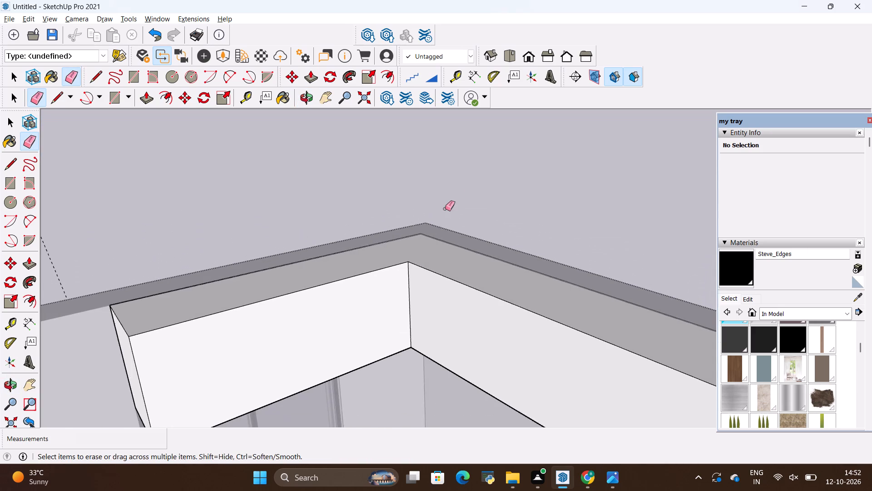
pyautogui.scroll(-3, 456, 190)
pyautogui.press('space')
pyautogui.click(463, 174)
# Examine the L-shaped upper block and the counter below it from several angles.
pyautogui.scroll(-3, 463, 175)
pyautogui.moveTo(461, 175); pyautogui.dragTo(481, 293, button='middle')
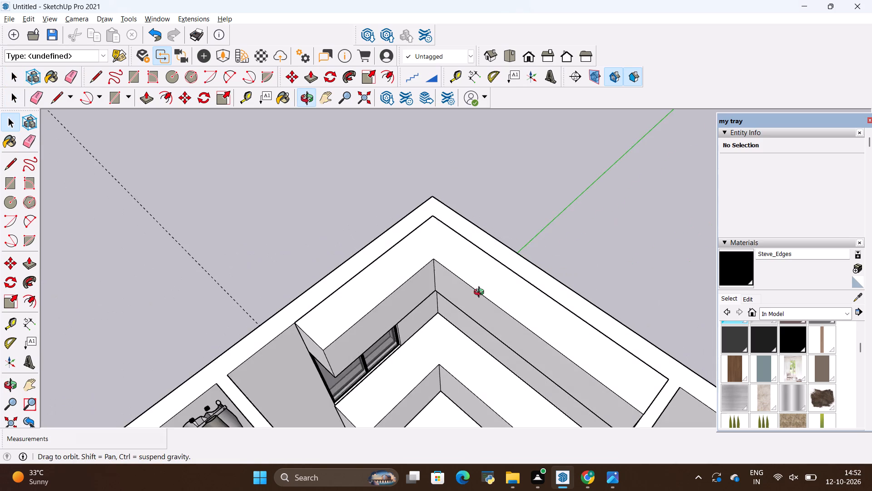
pyautogui.moveTo(481, 293); pyautogui.dragTo(481, 294, button='middle')
pyautogui.scroll(-5, 435, 234)
pyautogui.moveTo(452, 336); pyautogui.dragTo(601, 311, button='middle')
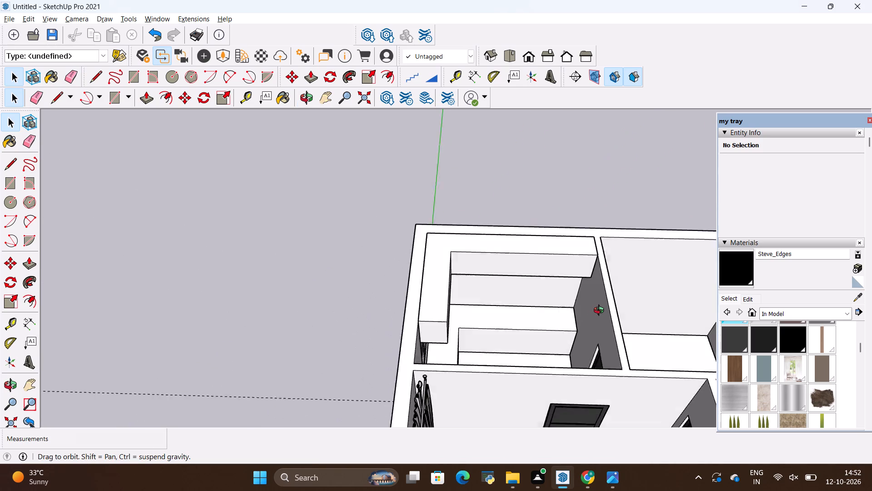
pyautogui.moveTo(601, 311); pyautogui.dragTo(604, 288, button='middle')
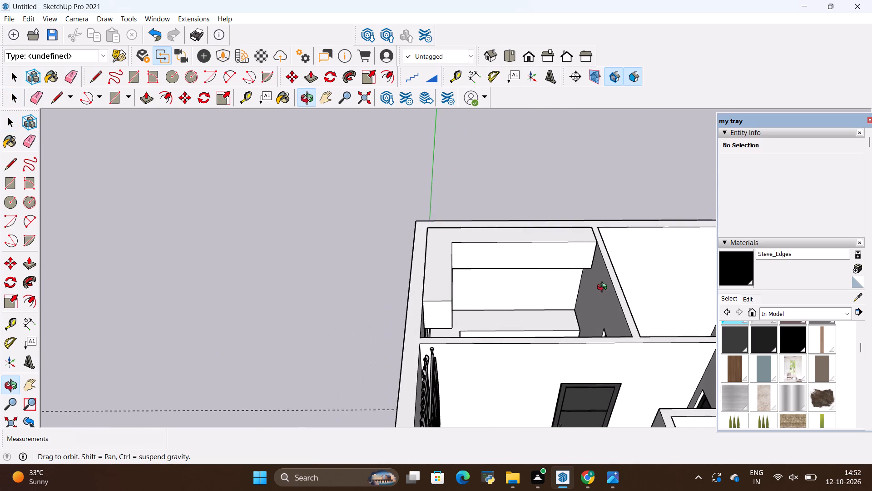
pyautogui.moveTo(604, 288); pyautogui.dragTo(363, 227, button='middle')
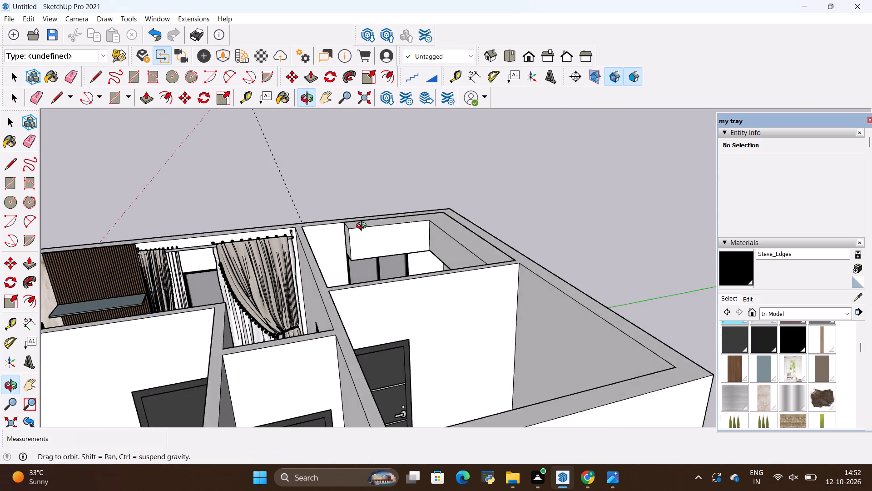
pyautogui.moveTo(363, 227); pyautogui.dragTo(410, 319, button='middle')
pyautogui.scroll(6, 419, 336)
pyautogui.scroll(-2, 427, 290)
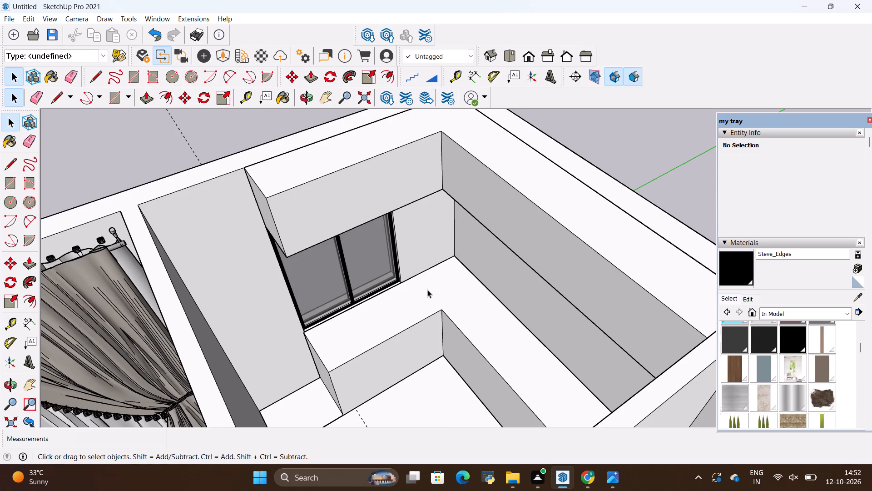
pyautogui.scroll(-2, 427, 290)
pyautogui.middleClick(427, 289)
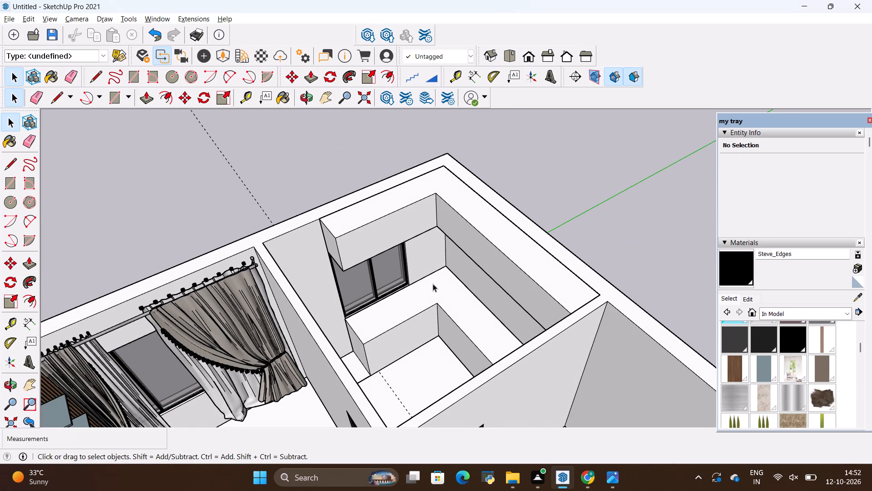
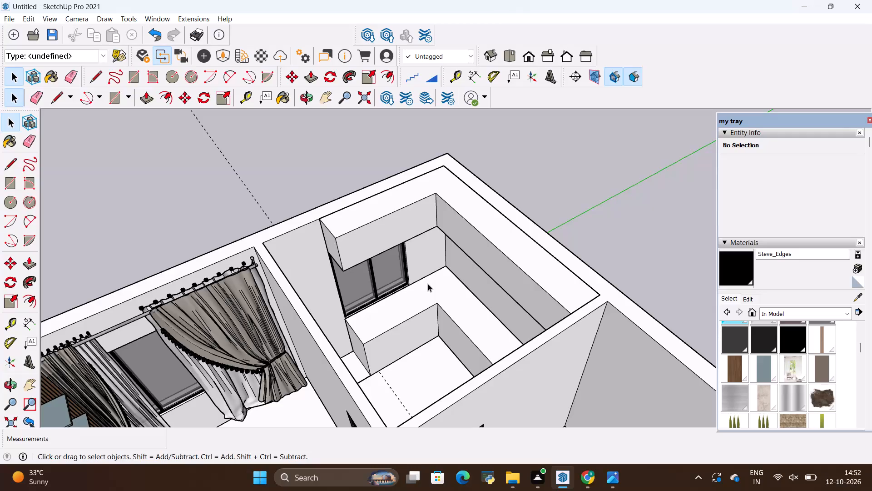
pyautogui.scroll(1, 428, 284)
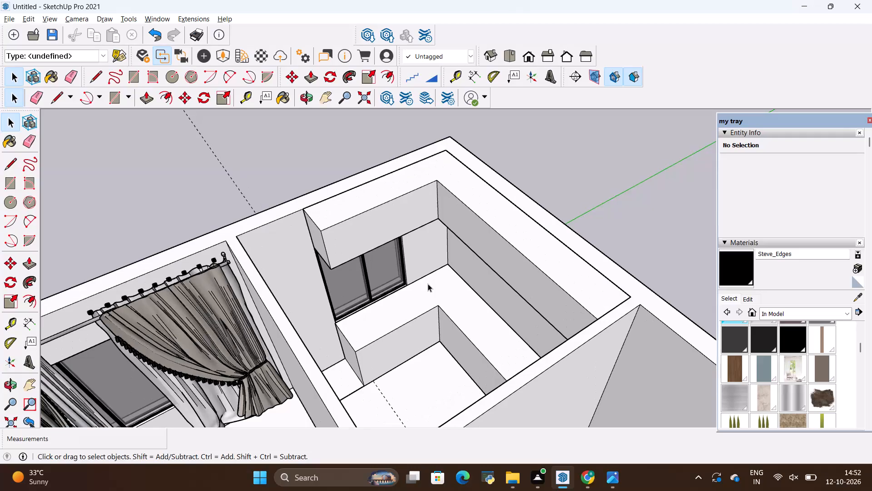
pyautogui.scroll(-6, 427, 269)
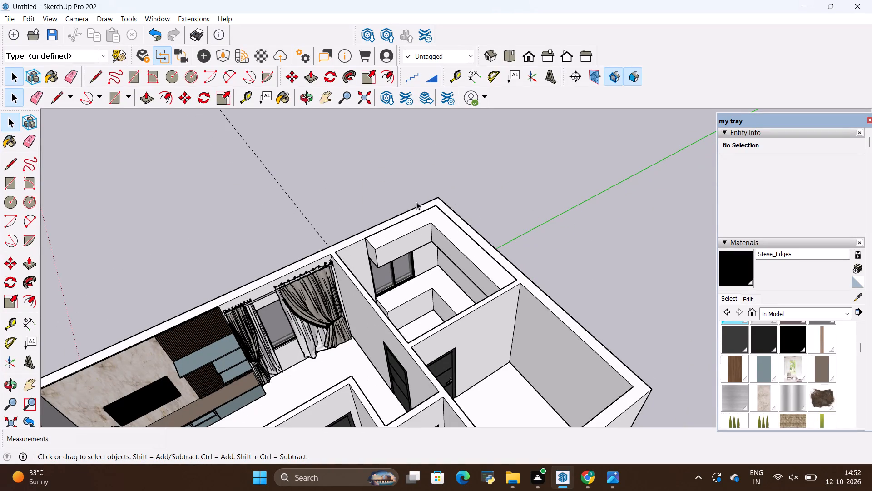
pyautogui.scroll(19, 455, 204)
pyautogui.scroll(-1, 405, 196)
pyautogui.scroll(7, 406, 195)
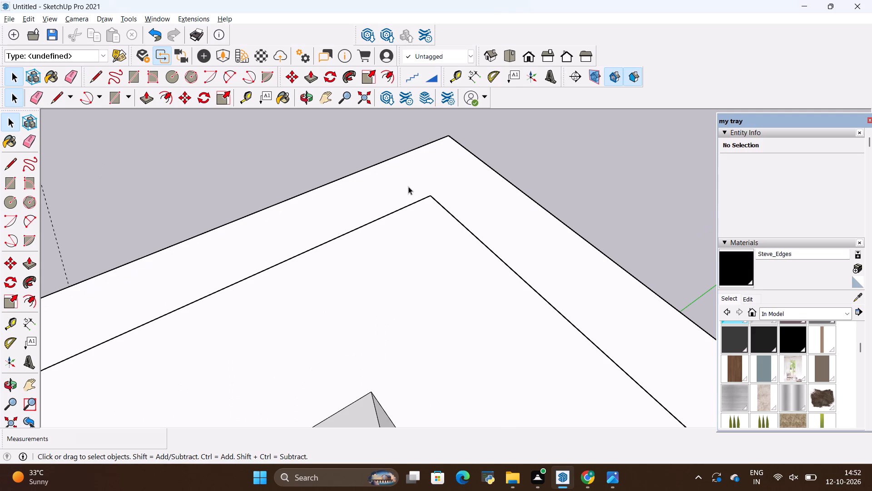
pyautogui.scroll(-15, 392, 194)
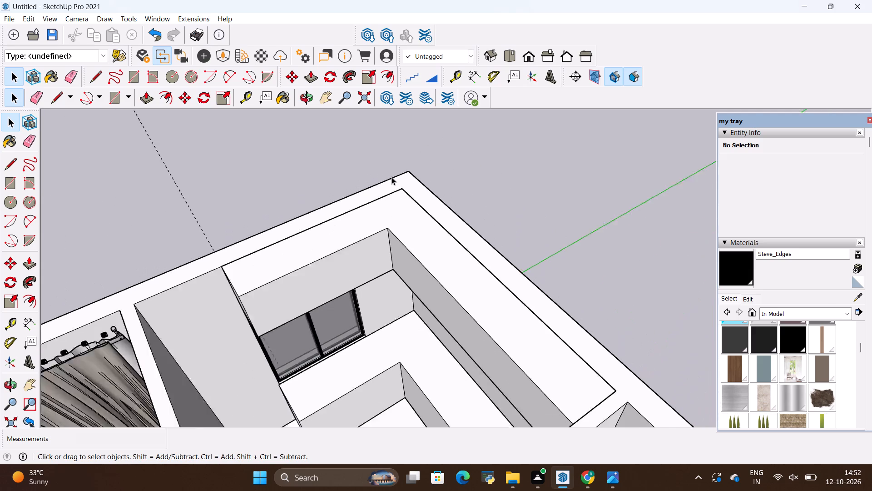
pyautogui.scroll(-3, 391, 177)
# Open the group containing the L-shaped upper cabinet block and the counter for editing.
pyautogui.moveTo(383, 279); pyautogui.dragTo(446, 252, button='middle')
pyautogui.scroll(6, 351, 262)
pyautogui.scroll(-6, 425, 251)
pyautogui.scroll(1, 437, 264)
pyautogui.moveTo(446, 277); pyautogui.dragTo(507, 273, button='middle')
pyautogui.click(506, 262)
pyautogui.rightClick(506, 262)
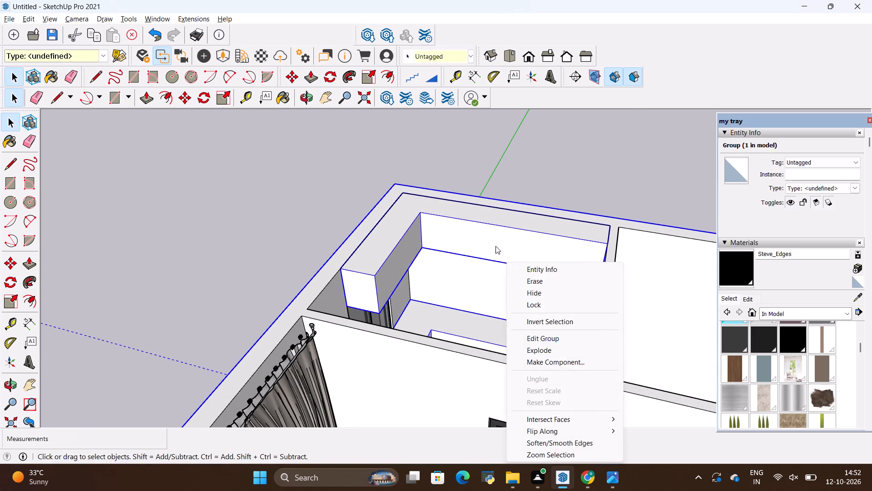
pyautogui.click(375, 184)
pyautogui.doubleClick(545, 254)
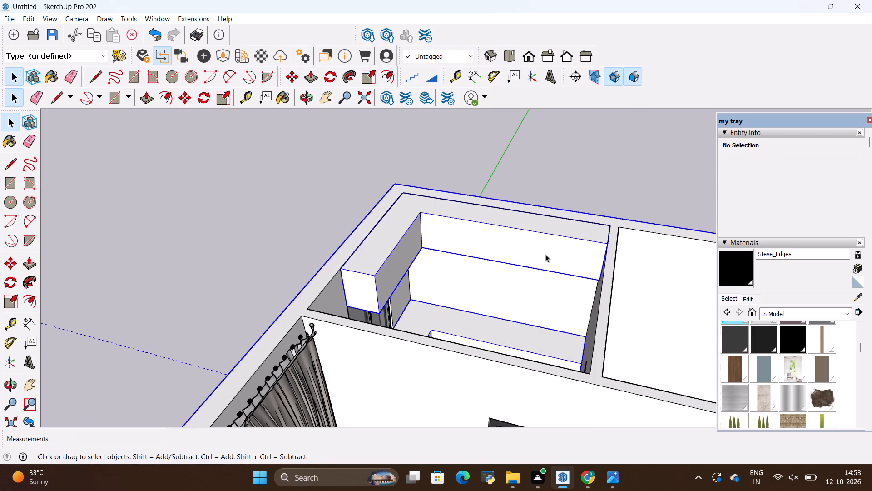
# Divide the lower front edge of the upper cabinet run on the windowless wall into equal segments.
pyautogui.scroll(5, 541, 258)
pyautogui.click(540, 275)
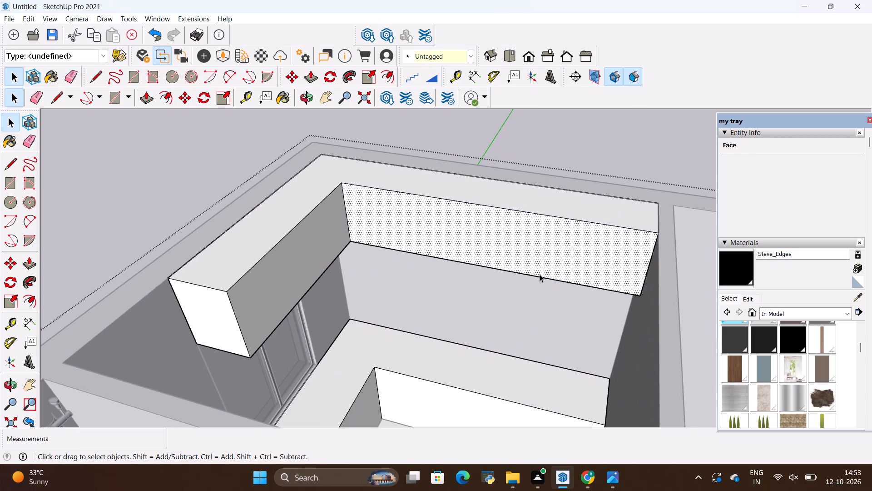
pyautogui.click(540, 276)
pyautogui.rightClick(540, 276)
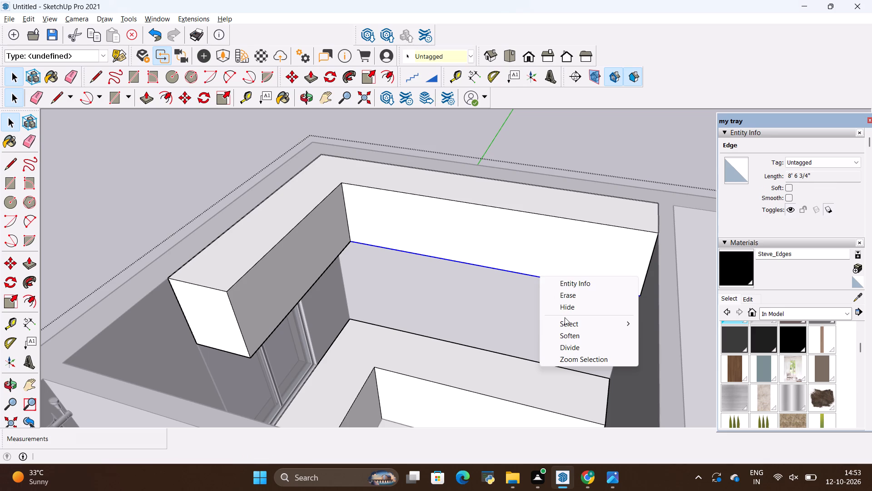
pyautogui.click(571, 345)
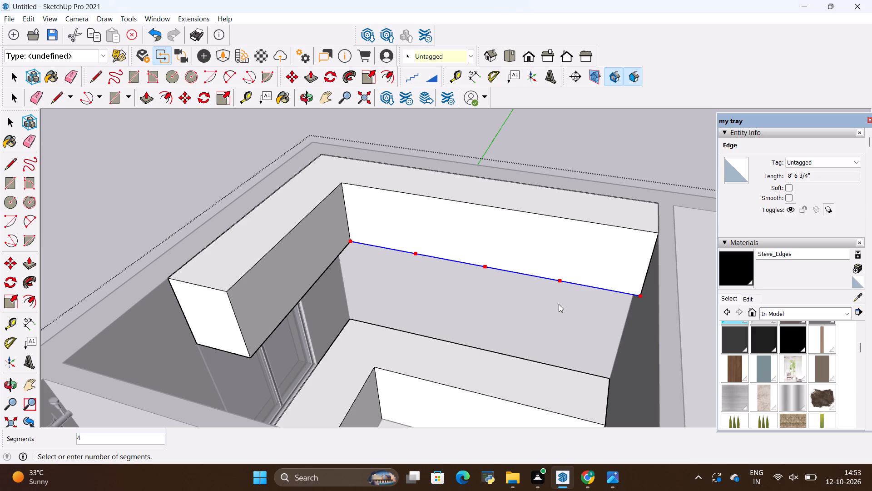
pyautogui.moveTo(559, 304); pyautogui.dragTo(568, 246, button='middle')
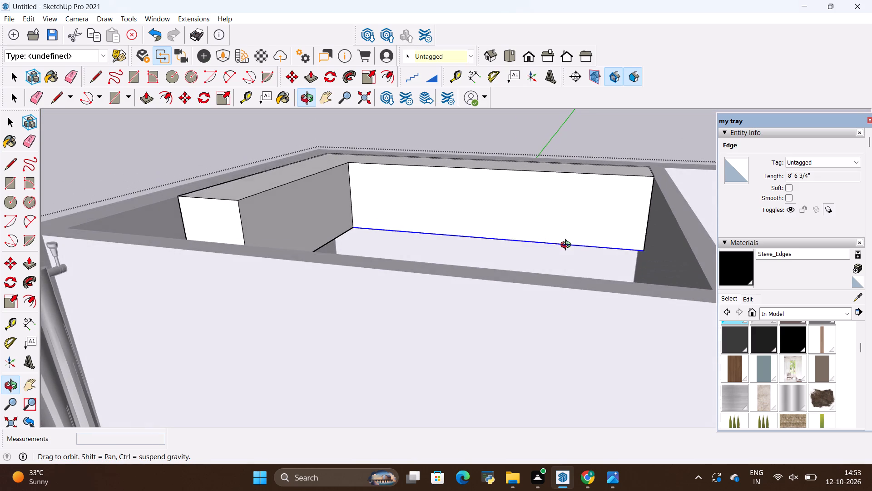
pyautogui.moveTo(568, 246); pyautogui.dragTo(568, 246, button='middle')
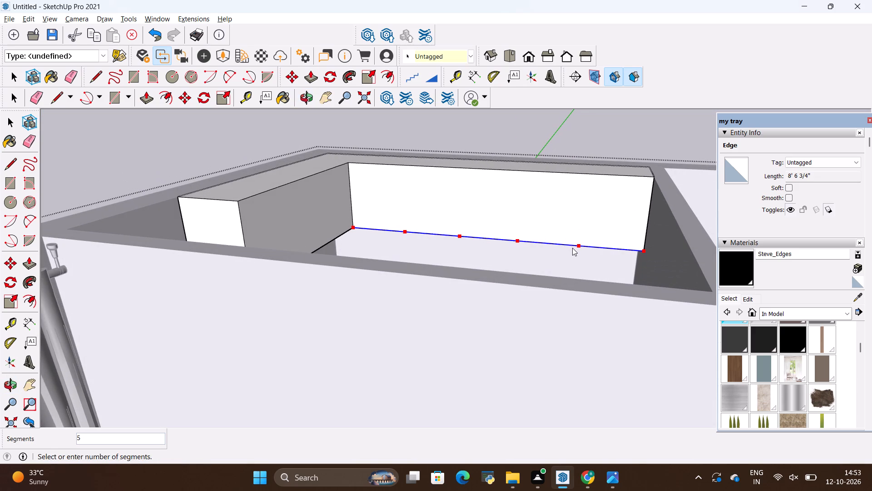
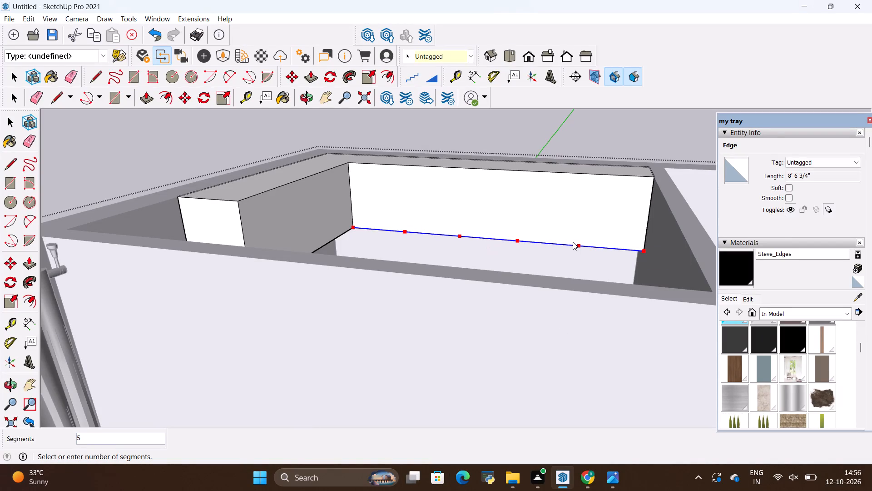
# Divide the lower front edge of the upper cabinet run on the windowless wall into 5 equal segments.
pyautogui.scroll(-4, 573, 242)
pyautogui.moveTo(573, 242); pyautogui.dragTo(534, 352, button='middle')
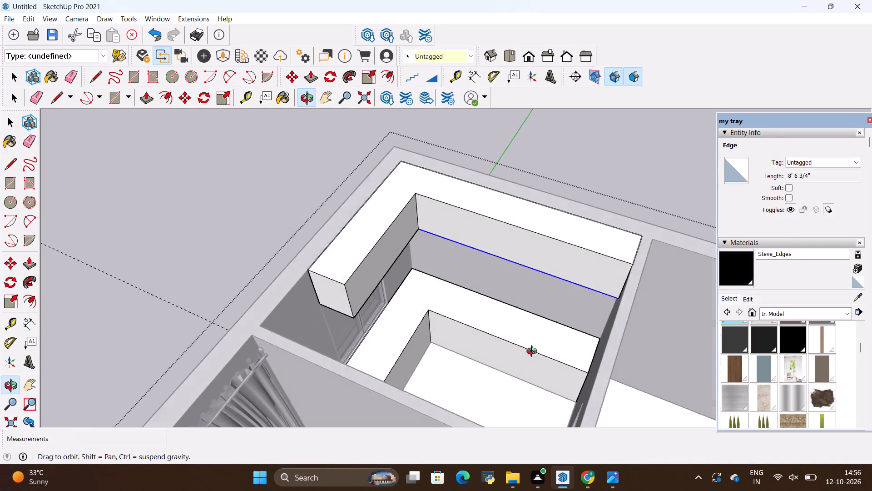
pyautogui.moveTo(534, 352); pyautogui.dragTo(556, 318, button='middle')
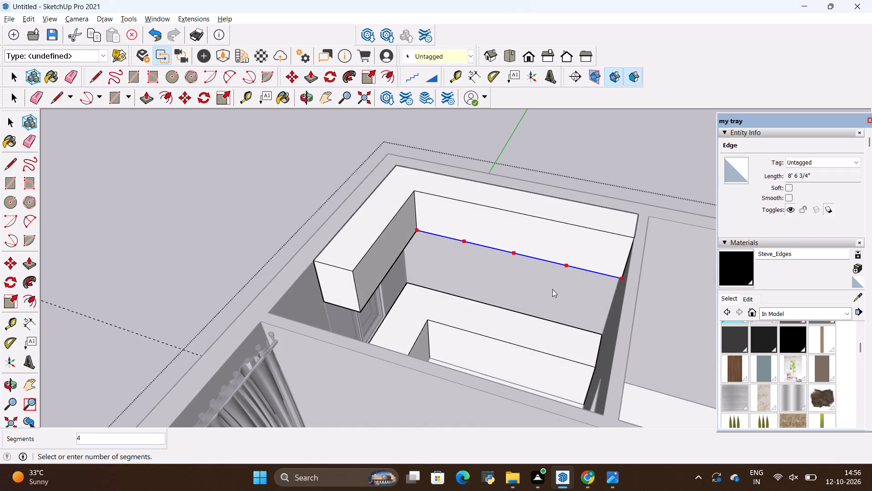
pyautogui.click(575, 287)
# Draw four vertical 2' lines from the division points up the windowless-wall upper cabinet front, splitting it into five sections.
pyautogui.press('l')
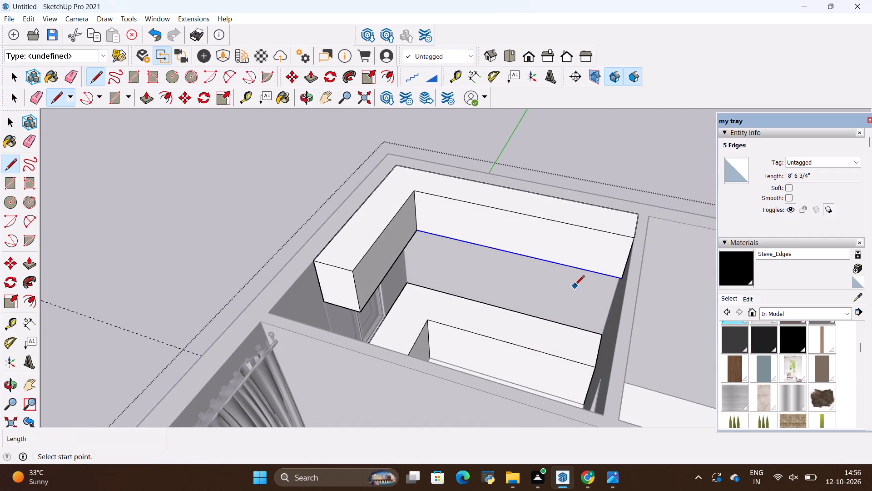
pyautogui.click(580, 269)
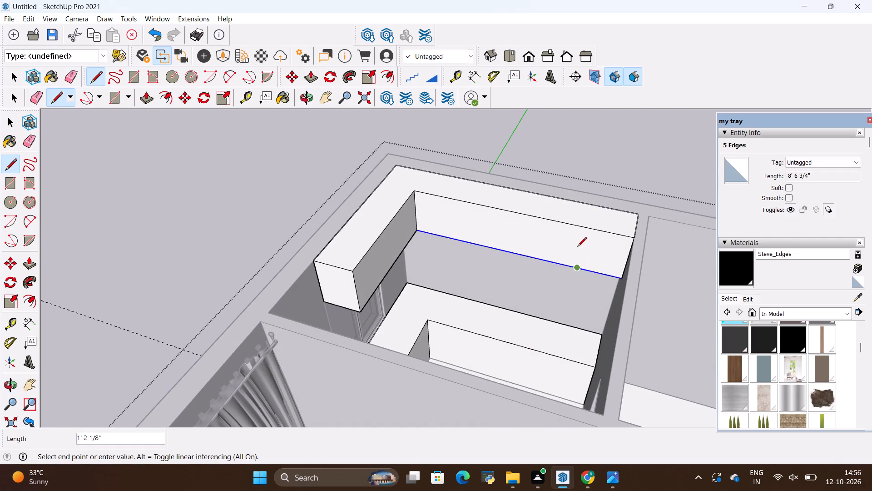
pyautogui.click(585, 230)
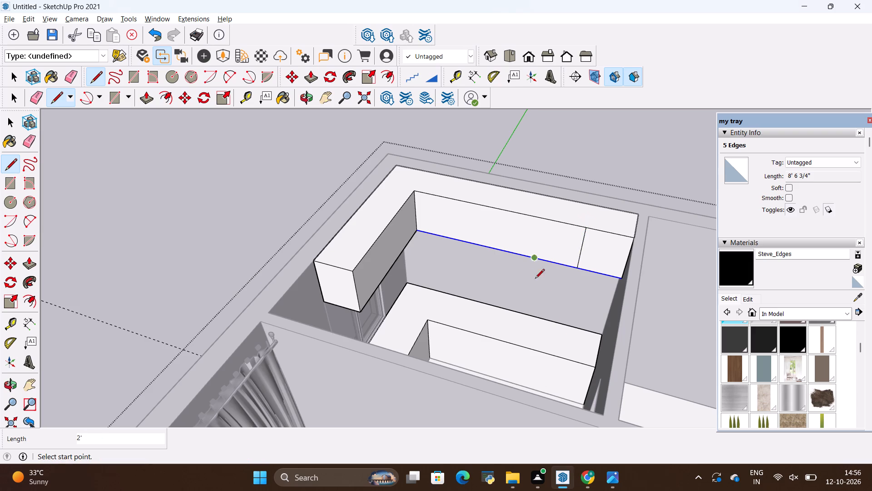
pyautogui.scroll(1, 584, 353)
pyautogui.moveTo(585, 353); pyautogui.dragTo(607, 336, button='middle')
pyautogui.scroll(4, 573, 201)
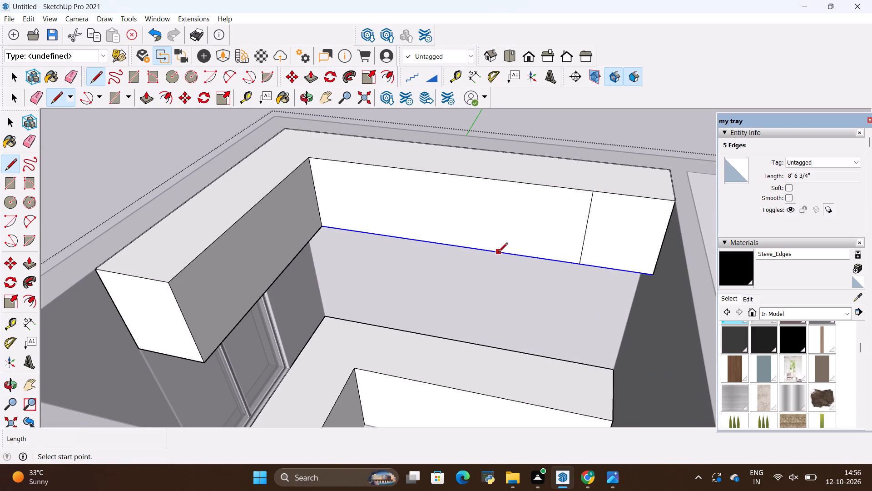
pyautogui.click(511, 252)
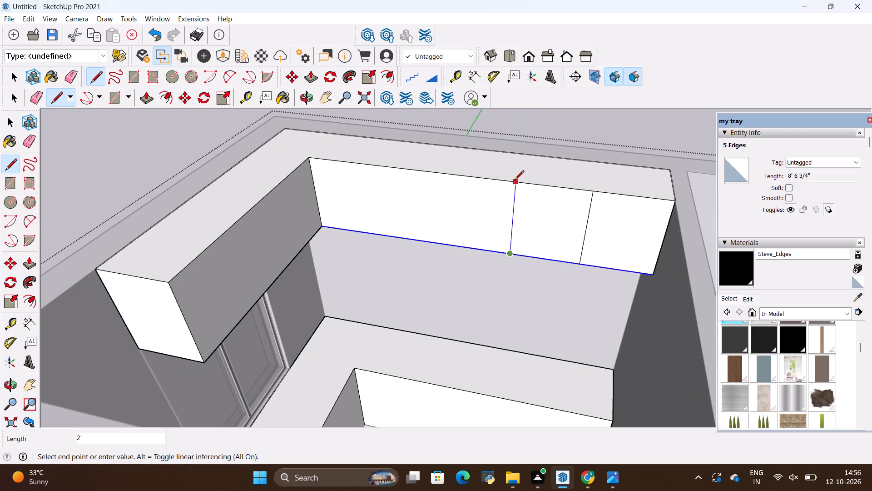
pyautogui.click(515, 180)
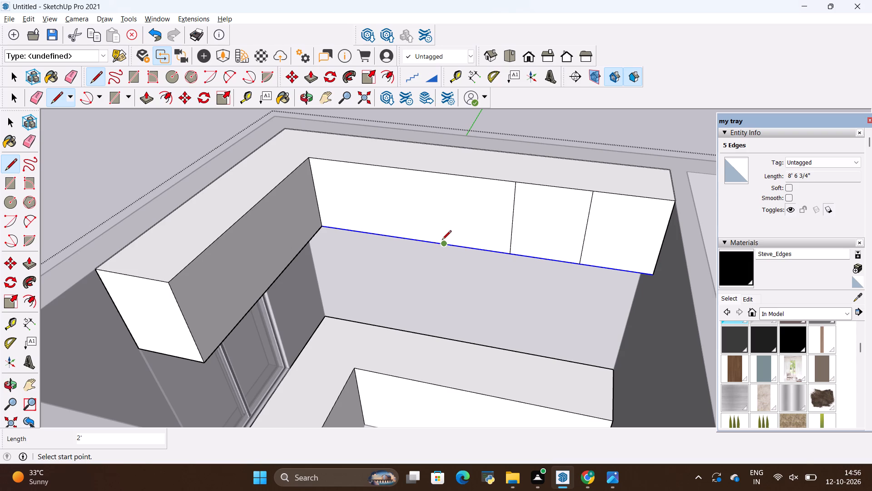
pyautogui.click(442, 240)
pyautogui.click(443, 175)
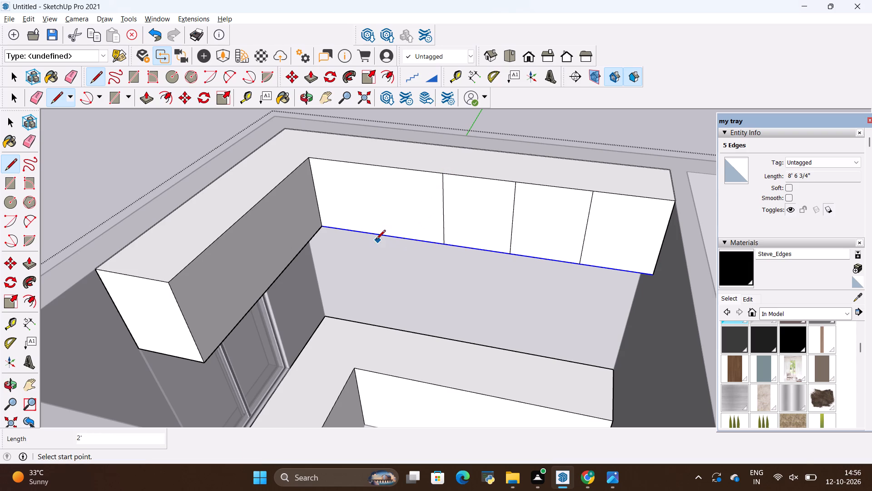
pyautogui.click(382, 235)
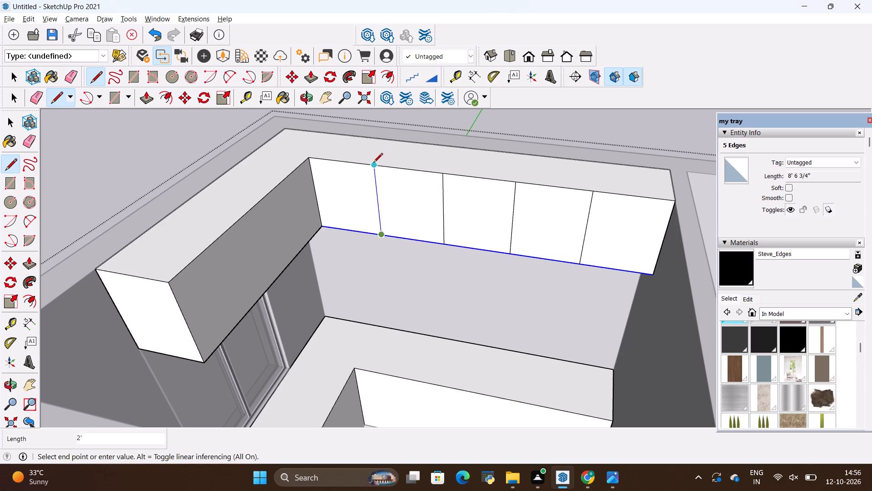
pyautogui.click(373, 164)
pyautogui.press('space')
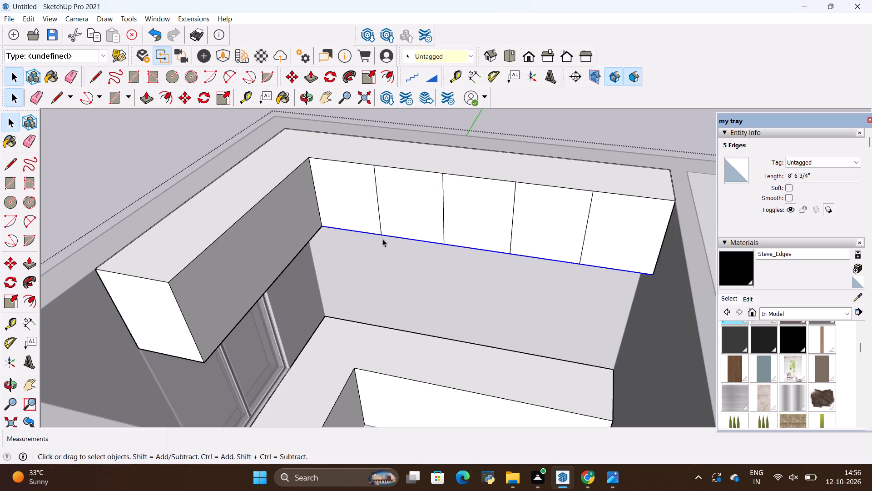
# Divide the lower front edge of the upper cabinet run above the window into 3 equal segments.
pyautogui.moveTo(446, 267); pyautogui.dragTo(327, 248, button='middle')
pyautogui.scroll(-5, 438, 269)
pyautogui.scroll(3, 225, 119)
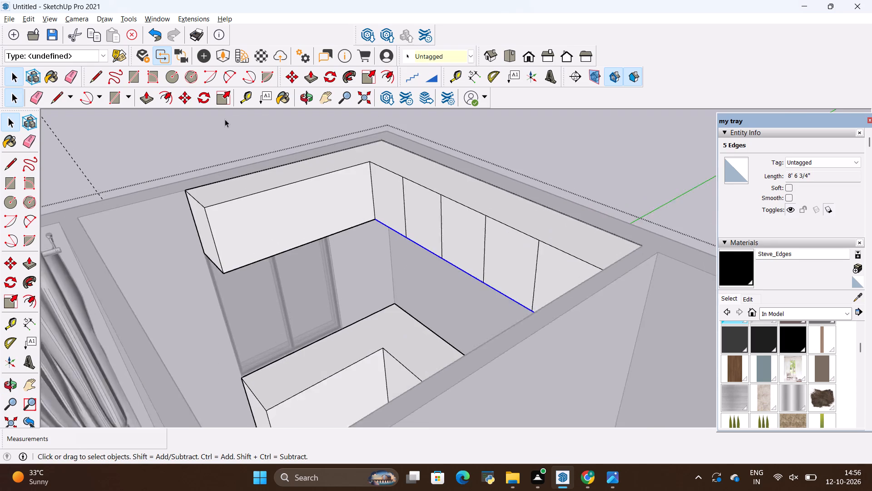
pyautogui.scroll(5, 225, 119)
pyautogui.moveTo(514, 288); pyautogui.dragTo(499, 287, button='middle')
pyautogui.scroll(-5, 499, 287)
pyautogui.moveTo(471, 345); pyautogui.dragTo(449, 355, button='middle')
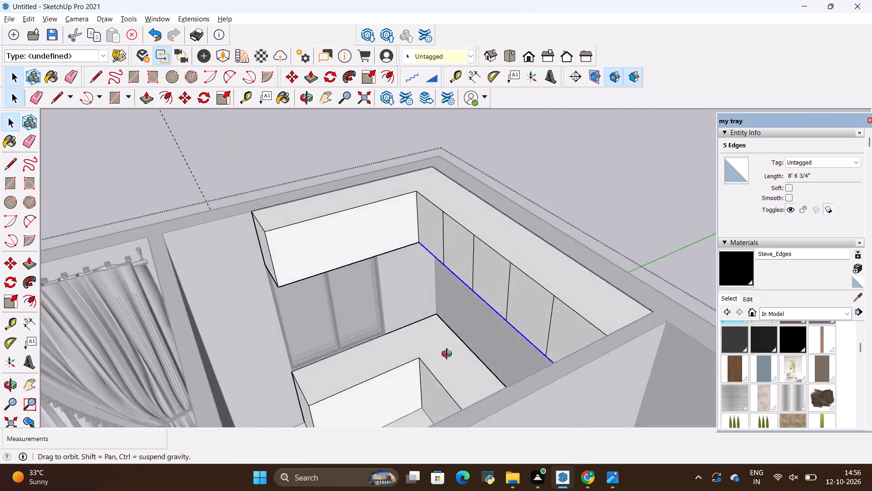
pyautogui.moveTo(449, 355); pyautogui.dragTo(525, 337, button='middle')
pyautogui.scroll(7, 368, 291)
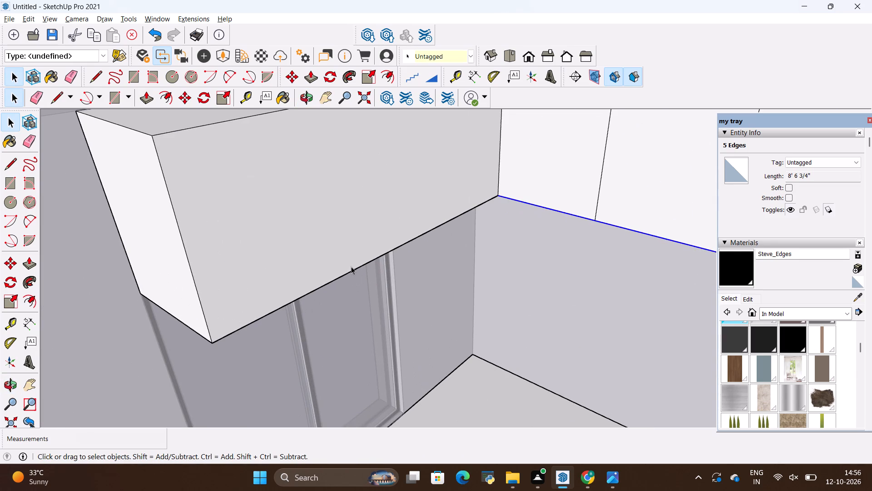
pyautogui.click(357, 269)
pyautogui.rightClick(357, 268)
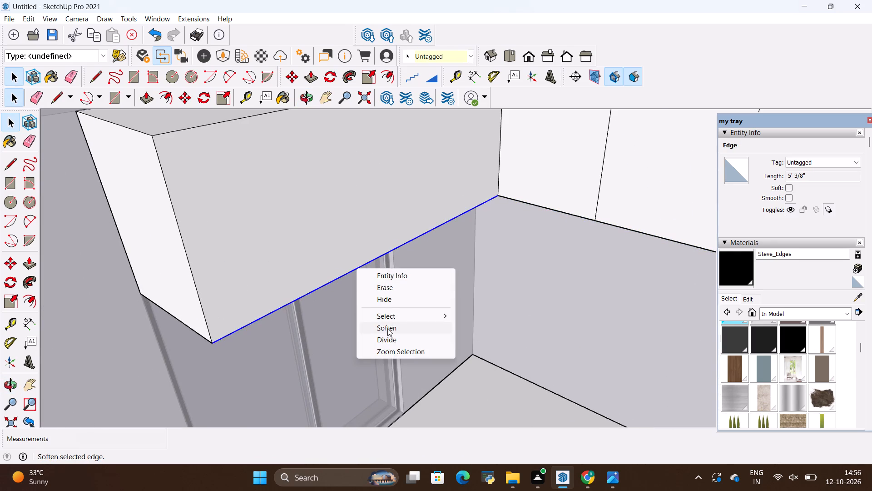
pyautogui.click(387, 336)
pyautogui.scroll(-4, 330, 315)
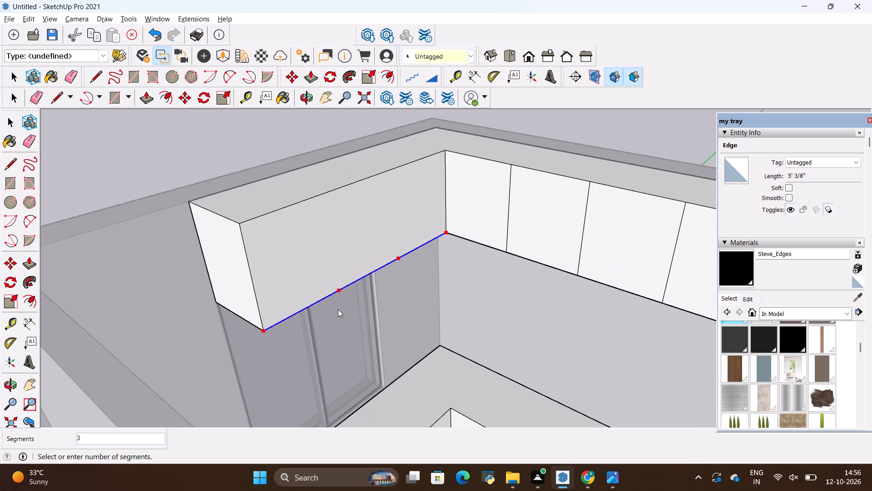
pyautogui.scroll(-5, 344, 307)
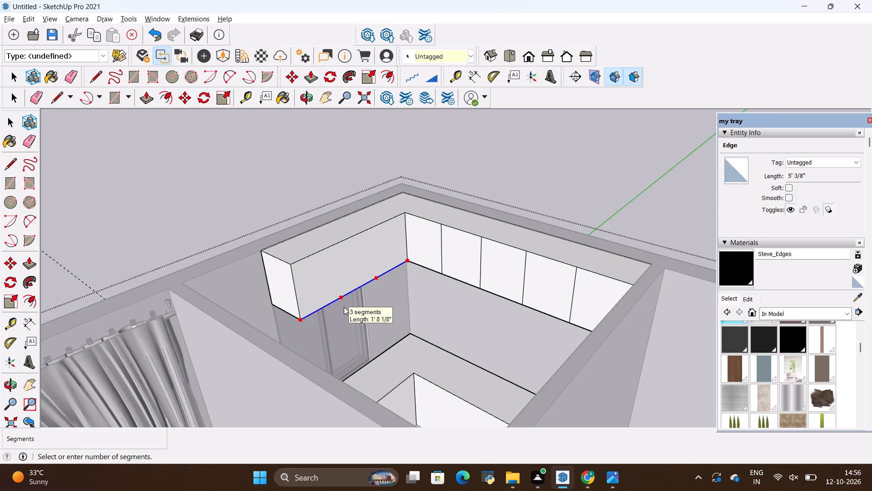
pyautogui.click(344, 307)
# Draw two vertical 2' lines from the division points up the window-wall upper cabinet front, splitting it into three sections.
pyautogui.moveTo(565, 318); pyautogui.dragTo(480, 355, button='middle')
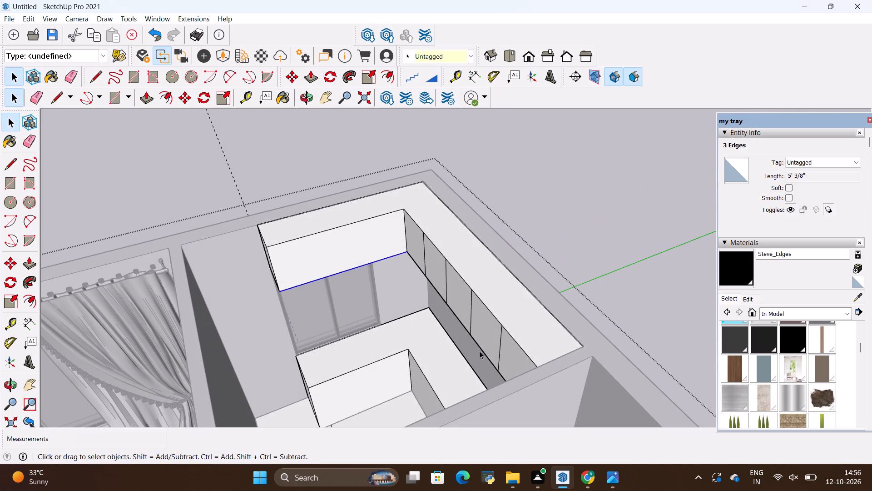
pyautogui.press('l')
pyautogui.click(369, 264)
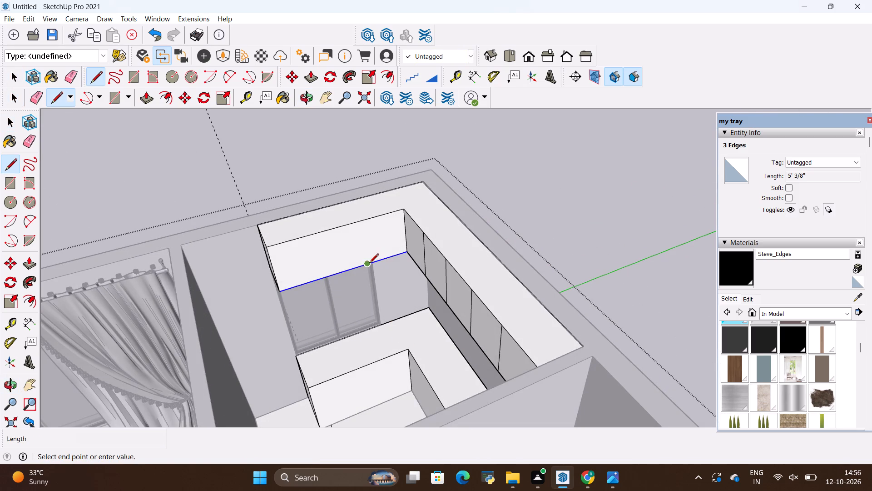
pyautogui.click(356, 222)
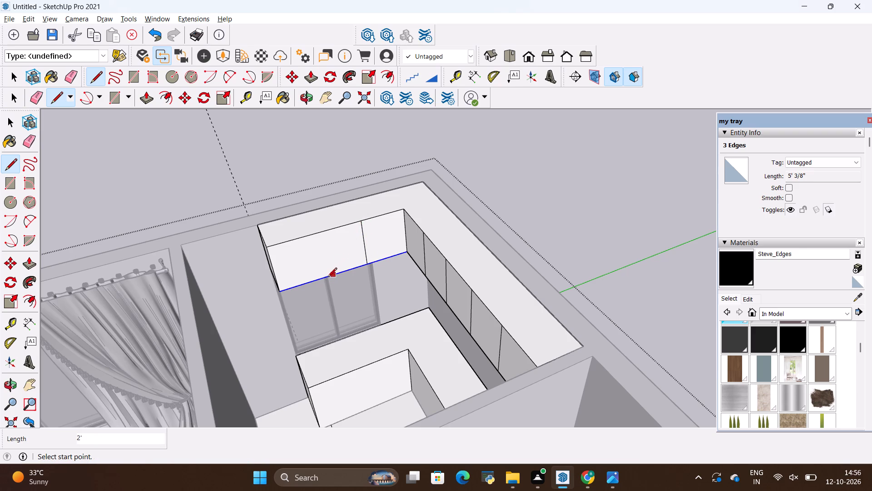
pyautogui.click(322, 278)
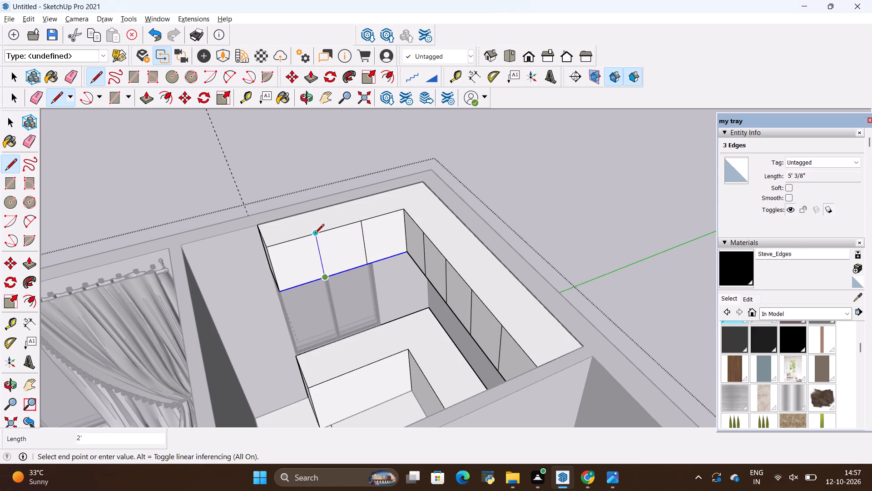
pyautogui.click(315, 234)
pyautogui.press('Escape')
pyautogui.press('space')
pyautogui.click(310, 276)
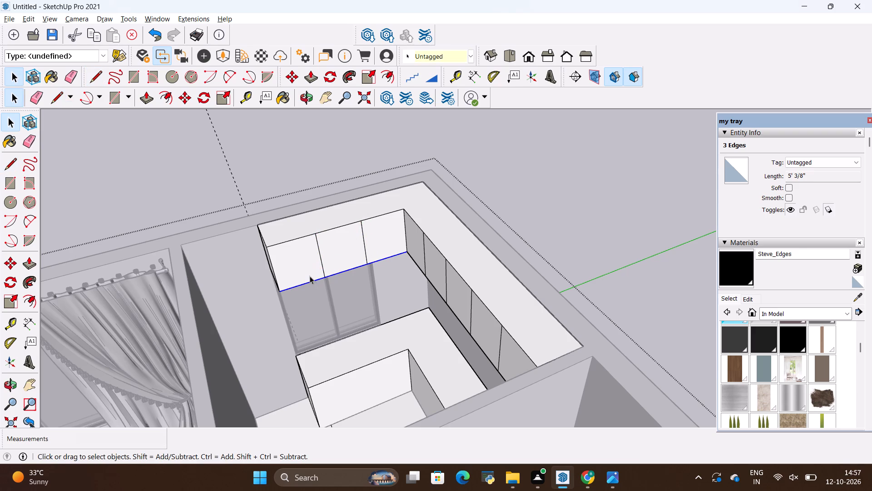
pyautogui.click(329, 256)
pyautogui.click(377, 232)
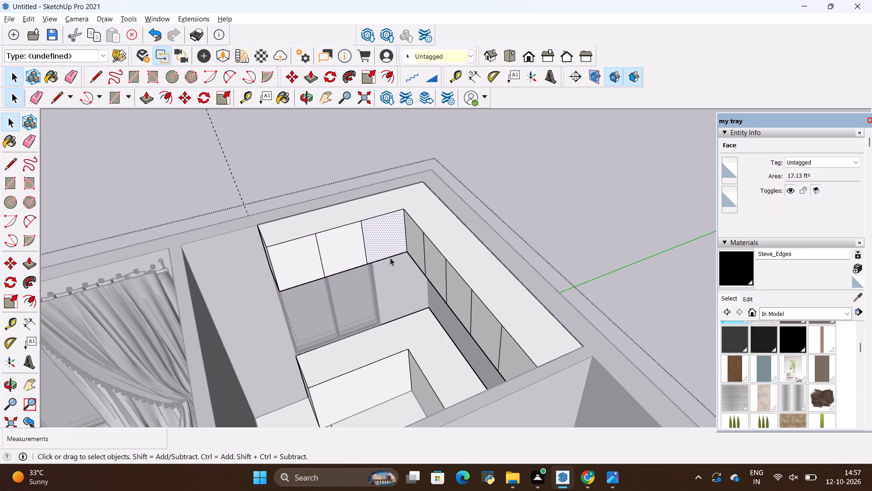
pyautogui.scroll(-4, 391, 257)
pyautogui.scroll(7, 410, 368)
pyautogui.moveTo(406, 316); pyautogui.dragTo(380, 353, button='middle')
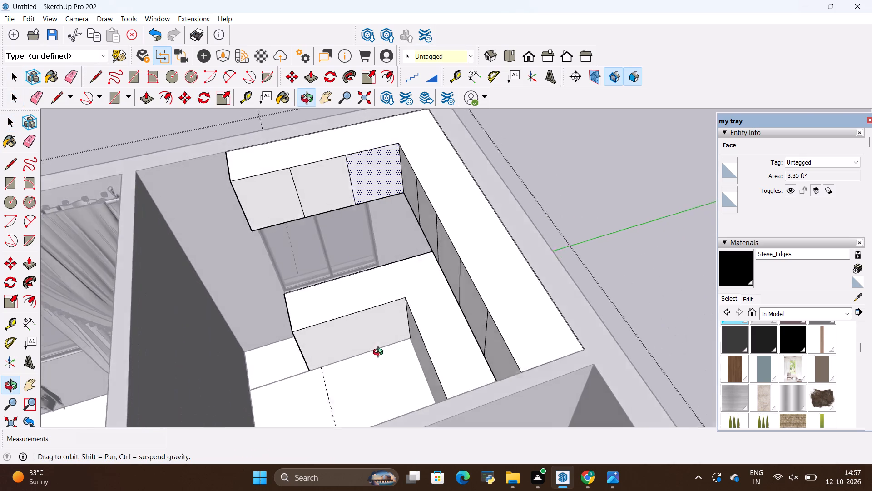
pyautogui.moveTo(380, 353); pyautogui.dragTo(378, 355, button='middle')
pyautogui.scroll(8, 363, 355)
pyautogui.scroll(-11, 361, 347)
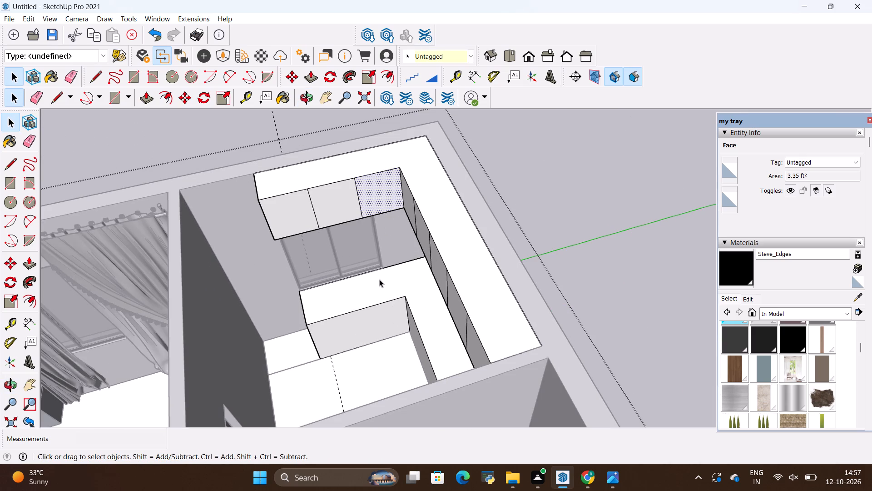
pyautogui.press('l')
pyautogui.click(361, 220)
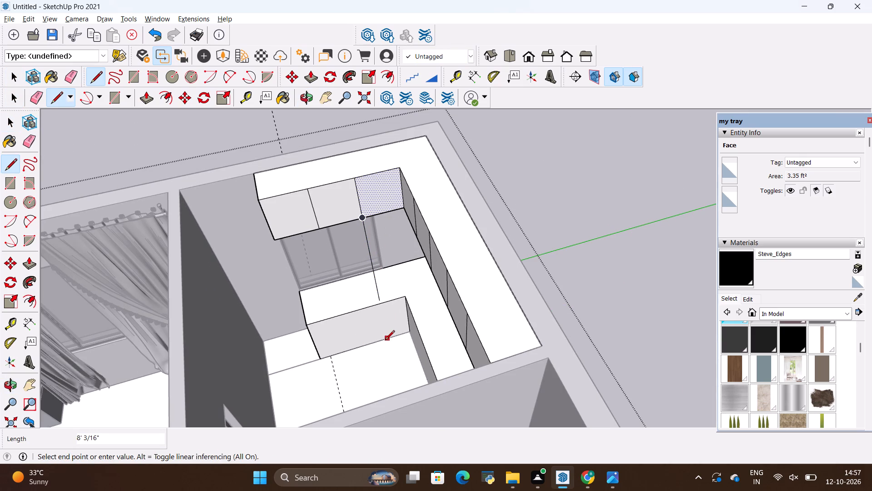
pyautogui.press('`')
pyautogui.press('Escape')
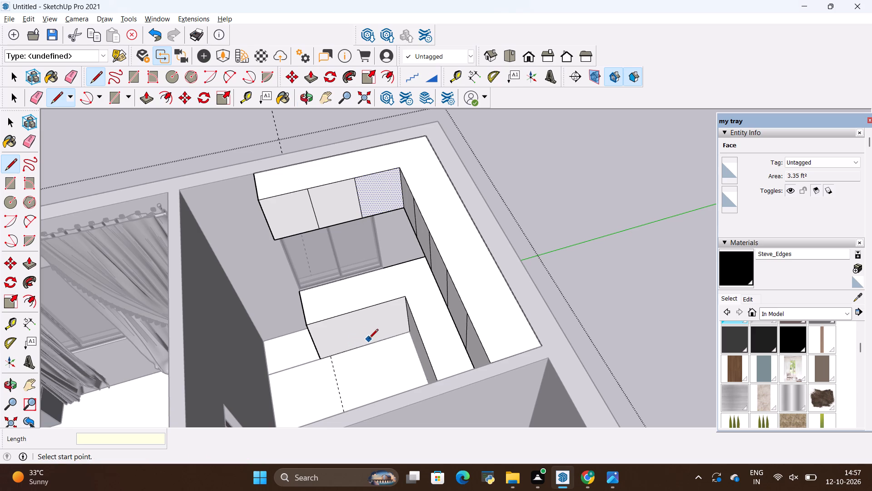
# Divide the top front edge of the counter run below the window into 3 equal segments.
pyautogui.moveTo(369, 339); pyautogui.dragTo(377, 312, button='middle')
pyautogui.scroll(11, 369, 332)
pyautogui.press('space')
pyautogui.click(376, 357)
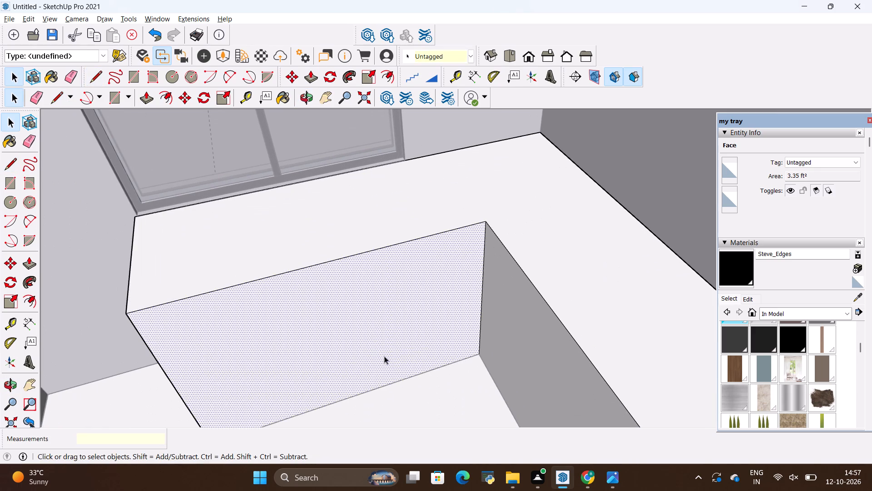
pyautogui.click(388, 244)
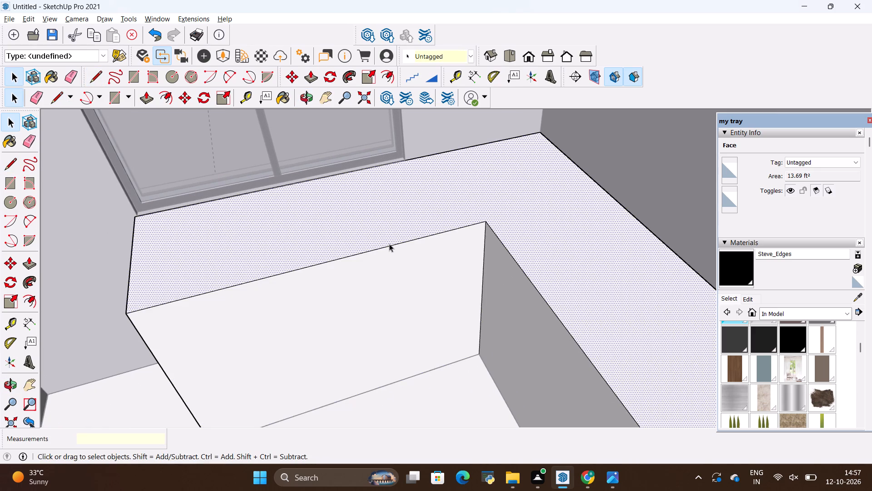
pyautogui.click(390, 244)
pyautogui.rightClick(390, 244)
pyautogui.click(421, 310)
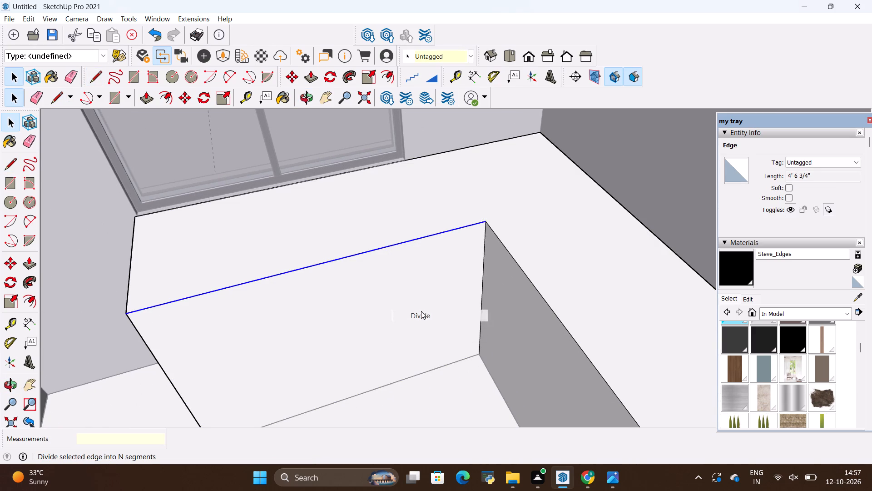
pyautogui.click(404, 295)
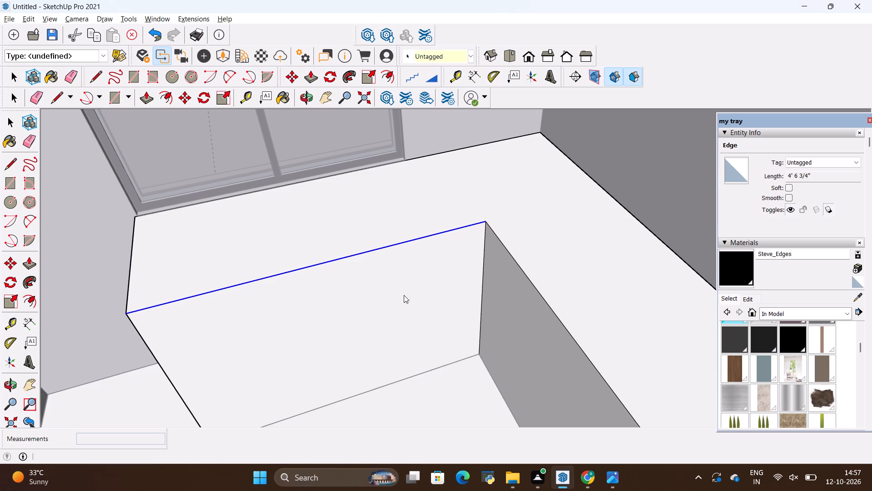
# Draw two vertical 3' lines from the division points down the window-wall counter front, splitting it into three sections.
pyautogui.press('l')
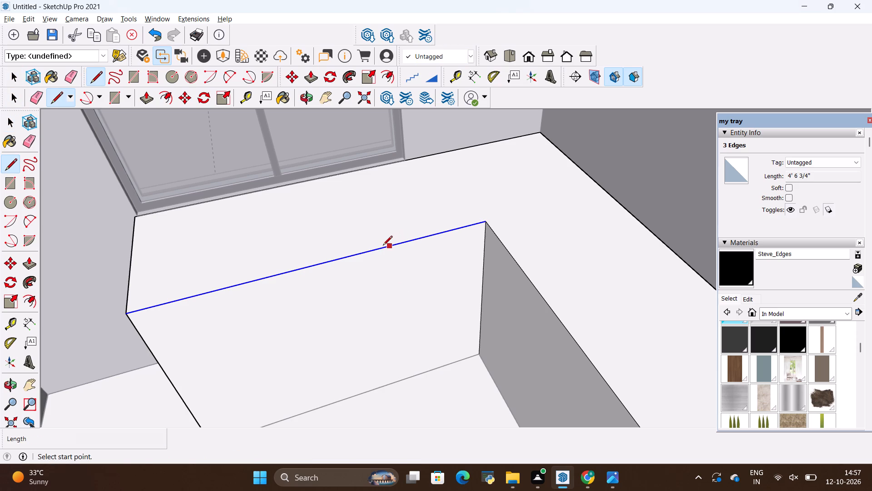
pyautogui.click(383, 246)
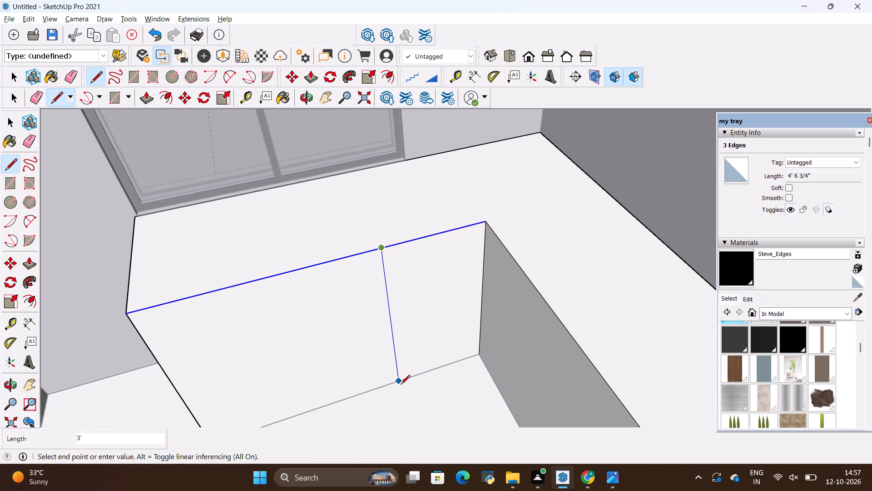
pyautogui.click(401, 385)
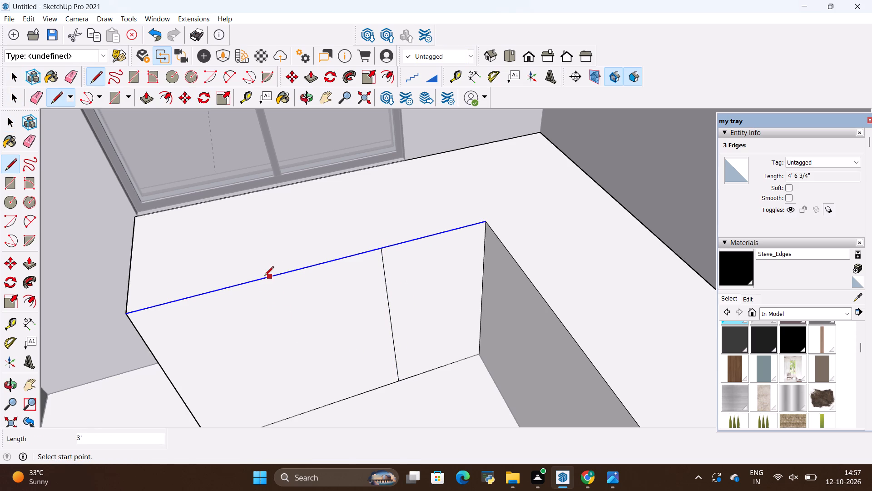
pyautogui.click(262, 278)
pyautogui.scroll(-5, 302, 320)
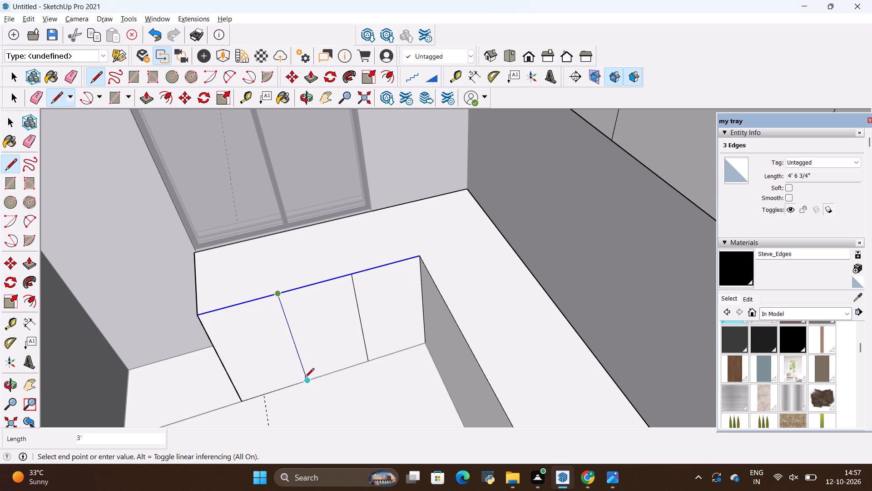
pyautogui.click(305, 379)
# Divide the top front edge of the counter run along the windowless wall into 4 equal segments.
pyautogui.scroll(-5, 312, 374)
pyautogui.moveTo(358, 363); pyautogui.dragTo(416, 382, button='middle')
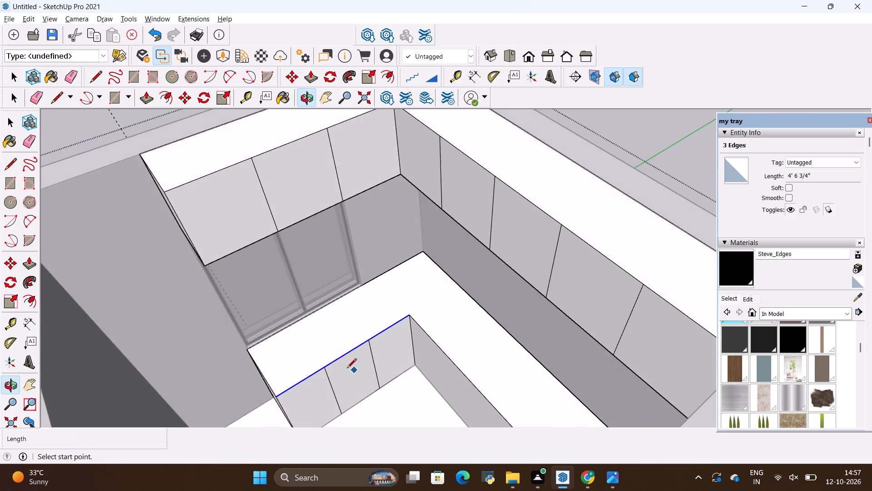
pyautogui.scroll(7, 347, 368)
pyautogui.moveTo(387, 365); pyautogui.dragTo(388, 248, button='middle')
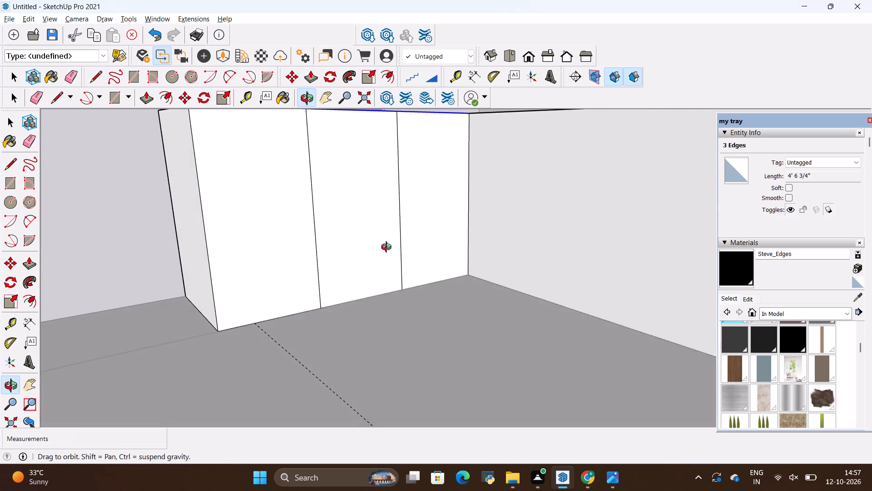
pyautogui.moveTo(388, 248); pyautogui.dragTo(396, 293, button='middle')
pyautogui.scroll(-5, 394, 306)
pyautogui.moveTo(371, 247); pyautogui.dragTo(471, 399, button='middle')
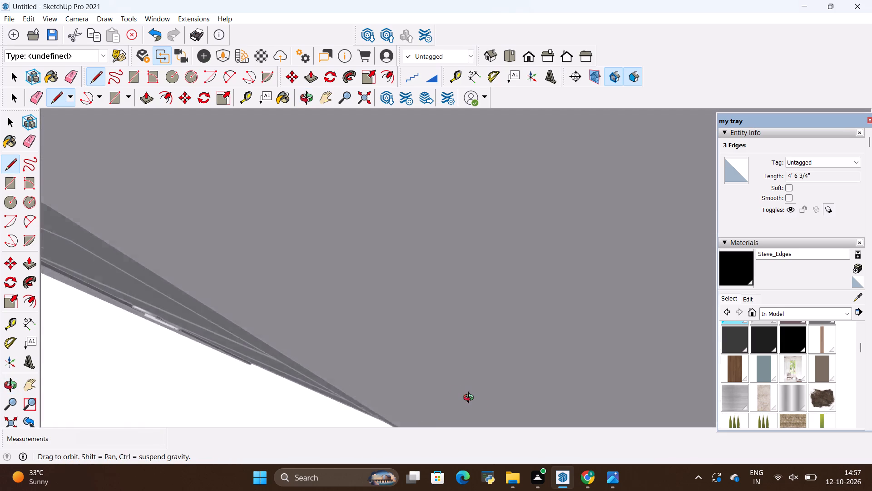
pyautogui.moveTo(471, 399); pyautogui.dragTo(490, 404, button='middle')
pyautogui.scroll(-20, 527, 384)
pyautogui.scroll(-10, 527, 384)
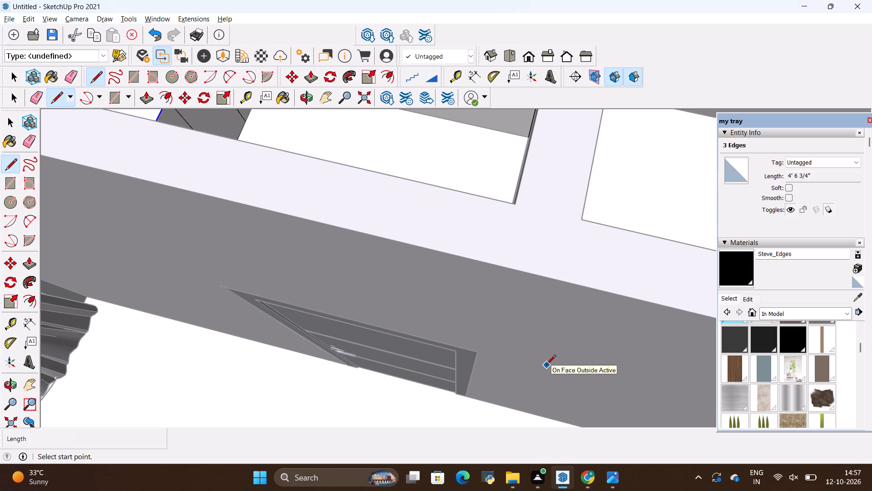
pyautogui.scroll(-20, 521, 371)
pyautogui.scroll(-1, 521, 371)
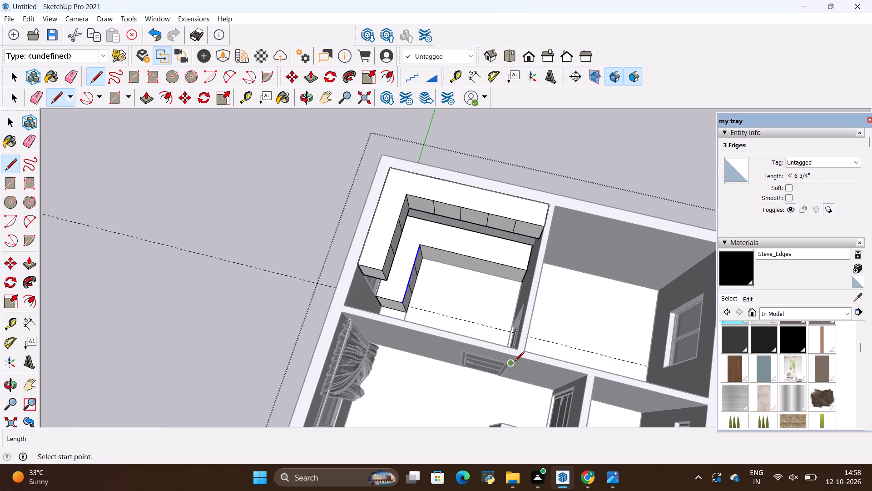
pyautogui.scroll(-6, 139, 271)
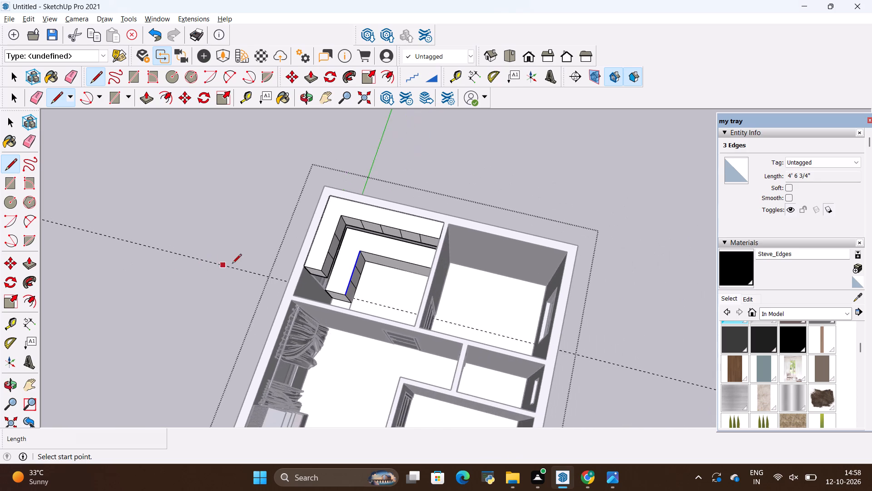
pyautogui.scroll(-6, 233, 265)
pyautogui.moveTo(328, 320); pyautogui.dragTo(461, 235, button='middle')
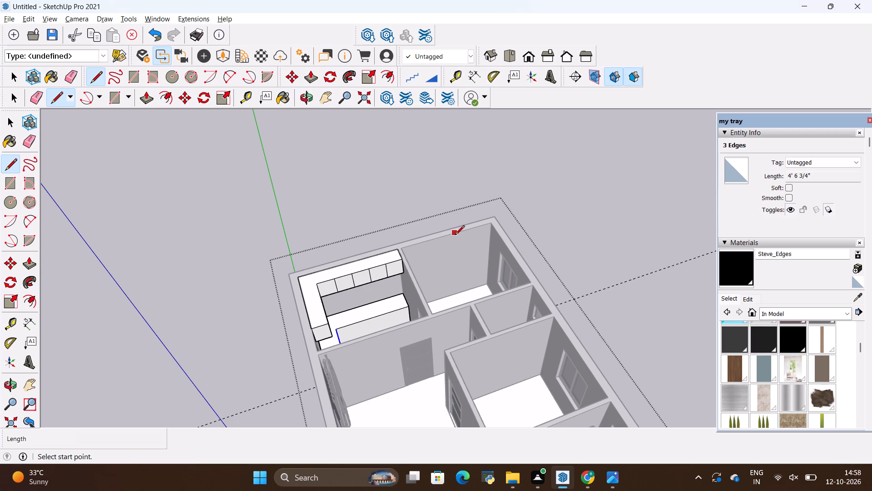
pyautogui.scroll(2, 422, 308)
pyautogui.scroll(9, 373, 337)
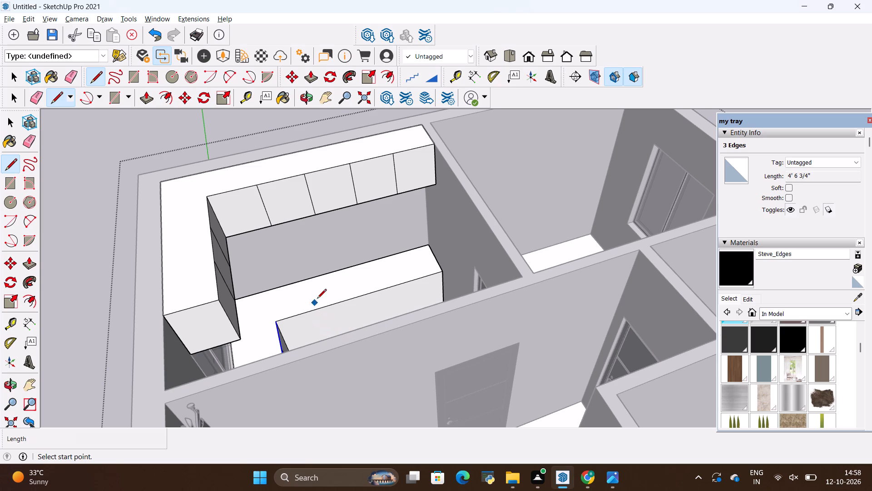
pyautogui.press('space')
pyautogui.click(330, 303)
pyautogui.rightClick(331, 305)
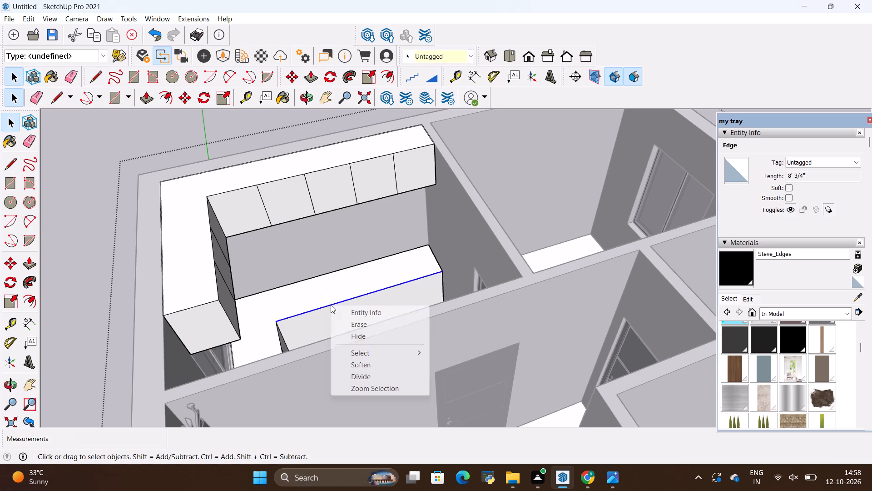
pyautogui.click(363, 377)
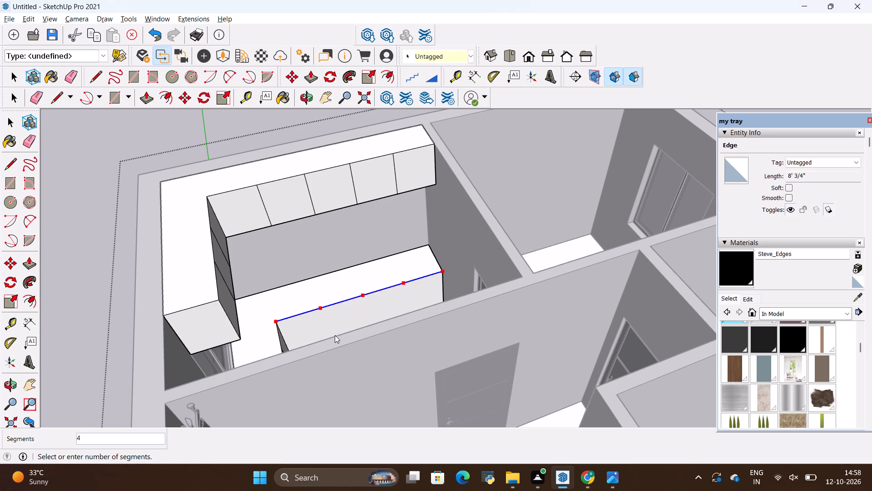
pyautogui.click(335, 335)
# Draw three vertical 3' lines from the division points down the windowless-wall counter front, splitting it into four sections.
pyautogui.press('l')
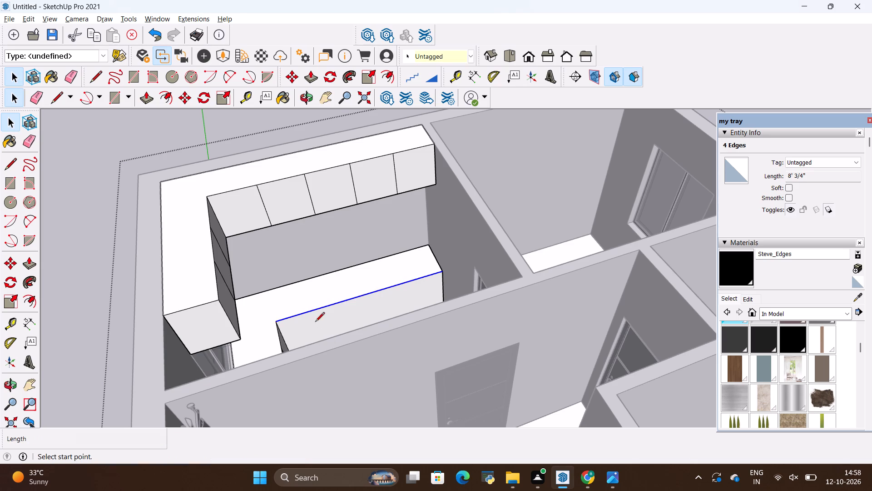
pyautogui.click(323, 306)
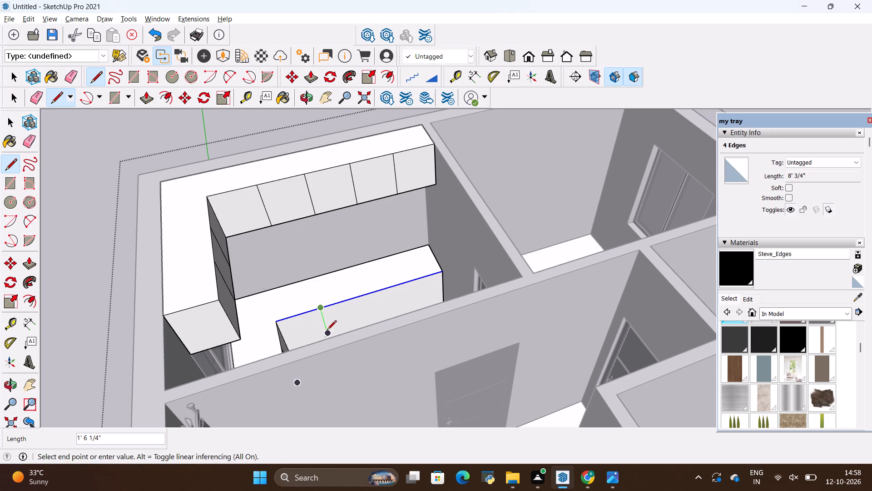
pyautogui.moveTo(327, 332); pyautogui.dragTo(324, 374, button='middle')
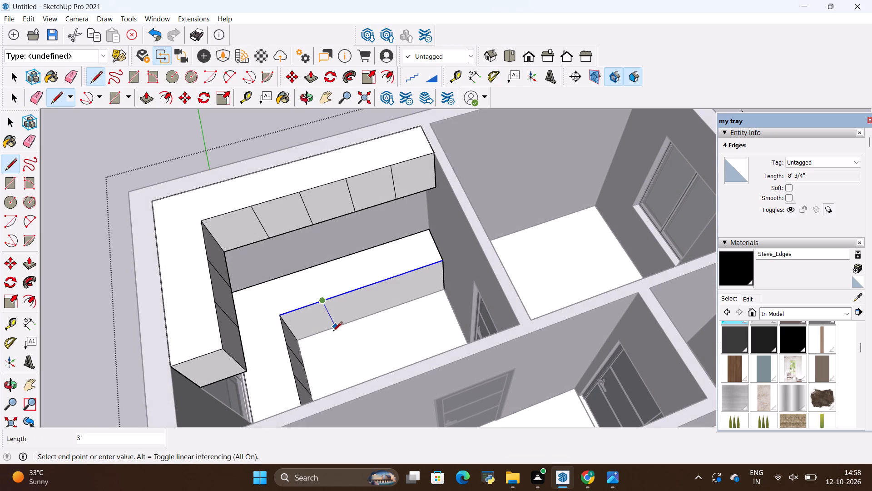
pyautogui.scroll(10, 332, 331)
pyautogui.moveTo(333, 334); pyautogui.dragTo(320, 314, button='middle')
pyautogui.click(331, 317)
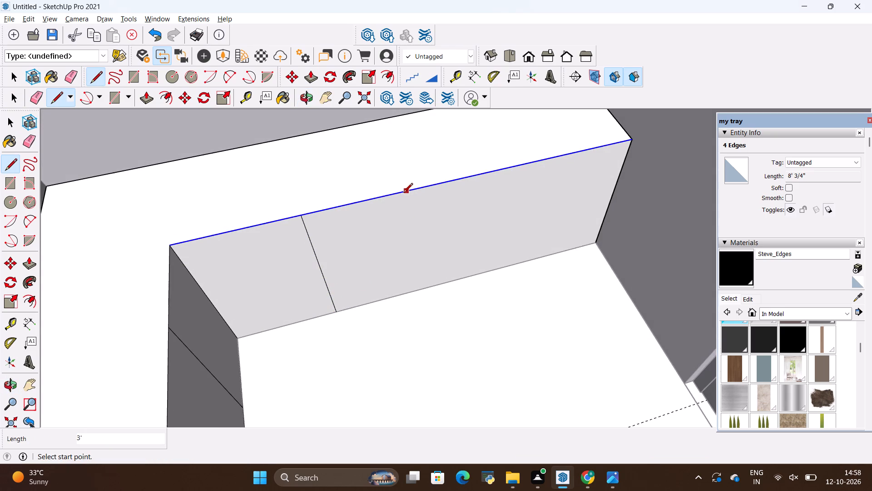
pyautogui.click(421, 184)
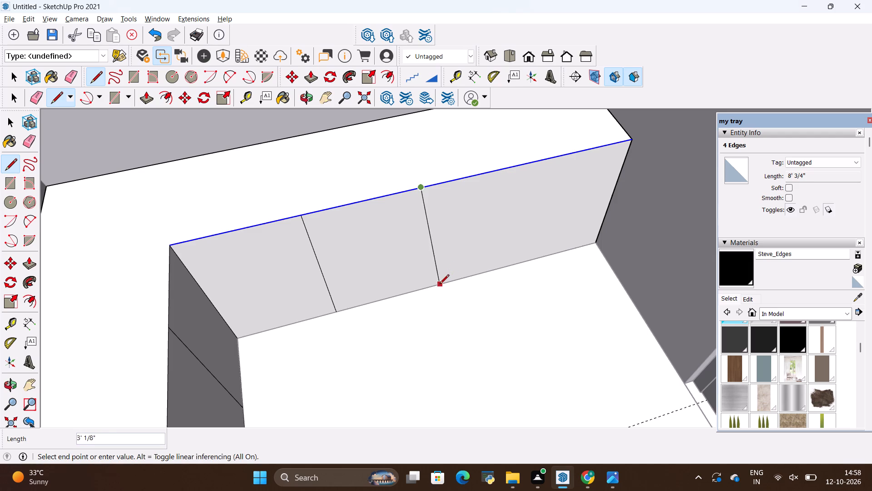
pyautogui.click(430, 292)
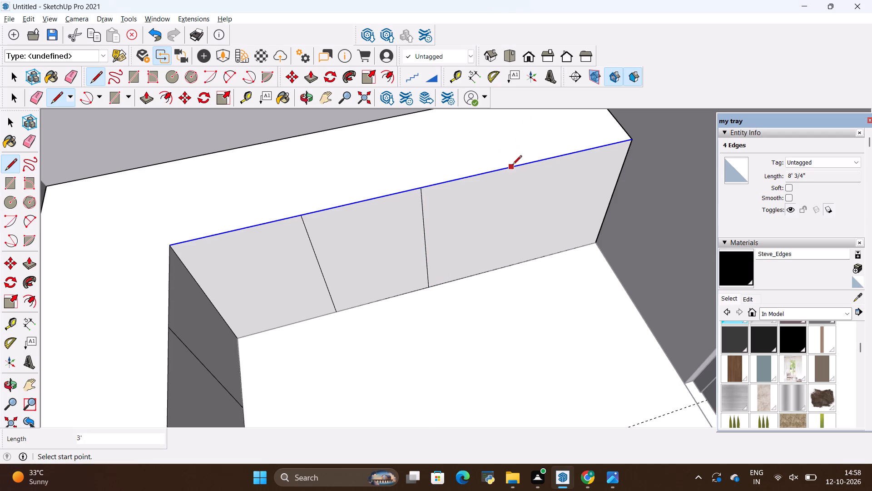
pyautogui.click(529, 160)
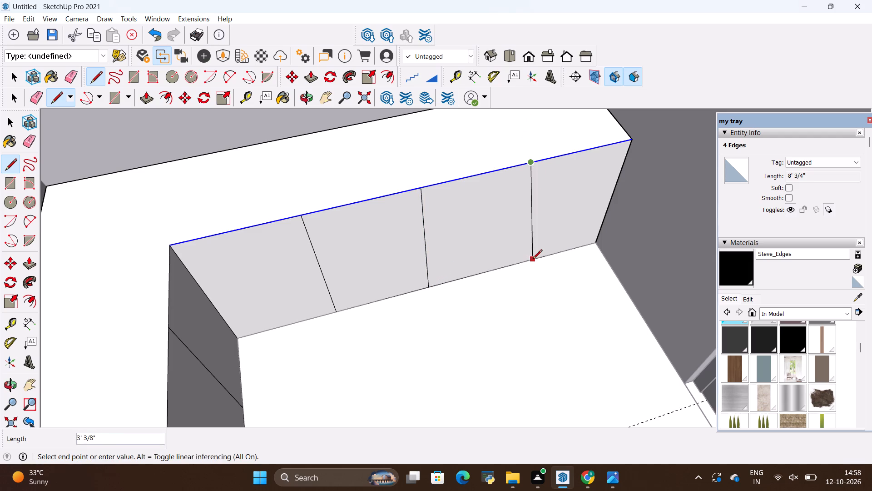
pyautogui.click(515, 267)
# Examine the divided counter and upper cabinet fronts, selecting the windowless-wall counter sections individually to check they are separate faces.
pyautogui.scroll(-6, 507, 308)
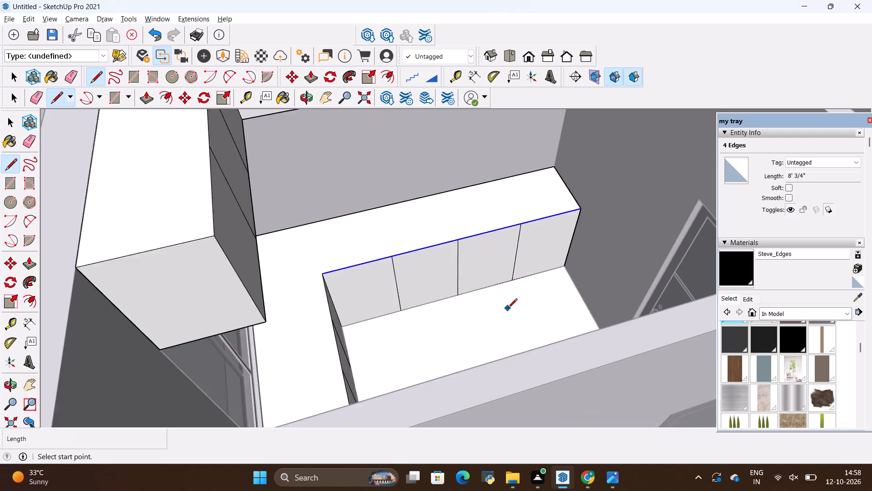
pyautogui.scroll(-9, 508, 309)
pyautogui.moveTo(501, 314); pyautogui.dragTo(409, 338, button='middle')
pyautogui.press('space')
pyautogui.click(306, 258)
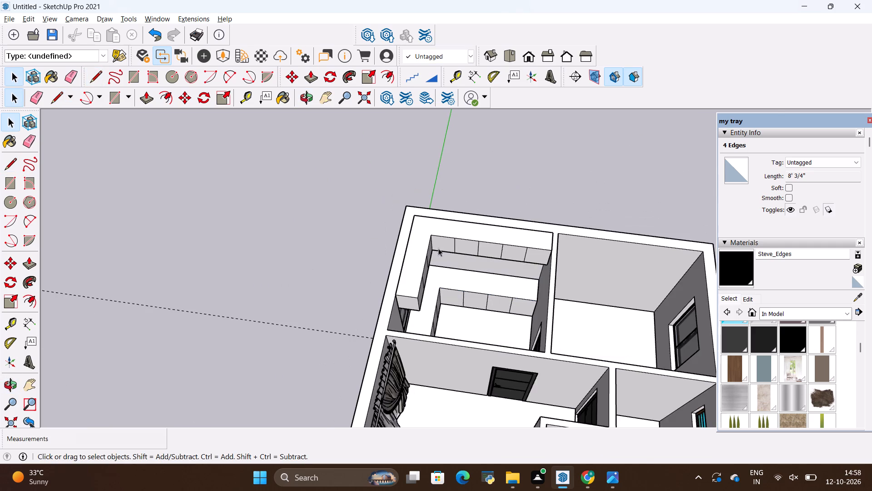
pyautogui.scroll(10, 451, 228)
pyautogui.moveTo(499, 301); pyautogui.dragTo(507, 248, button='middle')
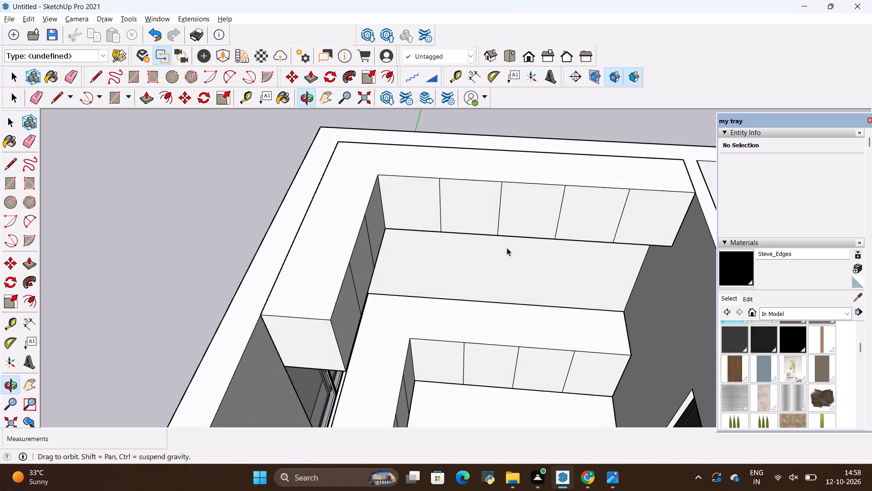
pyautogui.moveTo(507, 248); pyautogui.dragTo(509, 251, button='middle')
pyautogui.press('space')
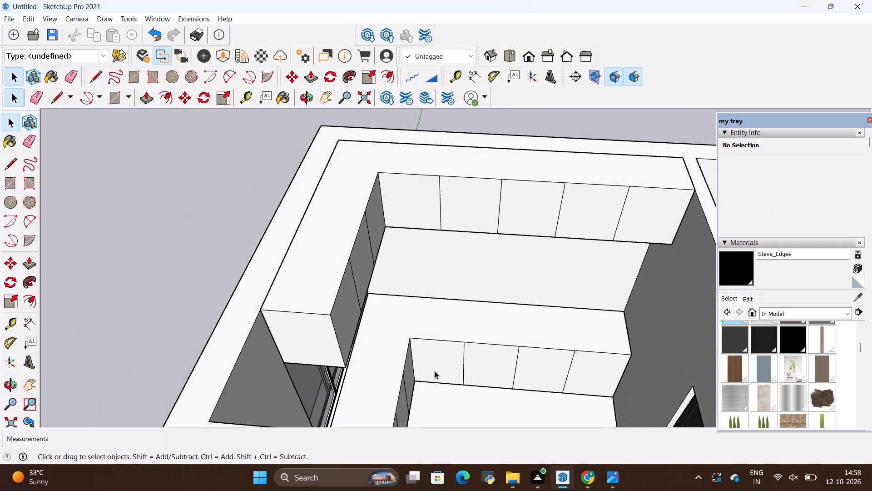
pyautogui.doubleClick(435, 371)
pyautogui.click(441, 370)
pyautogui.click(475, 362)
pyautogui.click(536, 352)
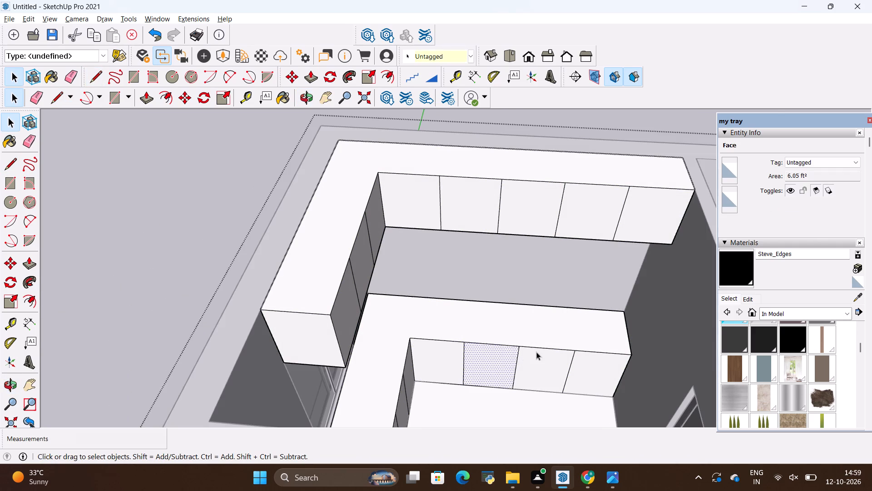
pyautogui.click(599, 361)
pyautogui.scroll(-5, 460, 312)
pyautogui.moveTo(550, 320); pyautogui.dragTo(291, 320, button='middle')
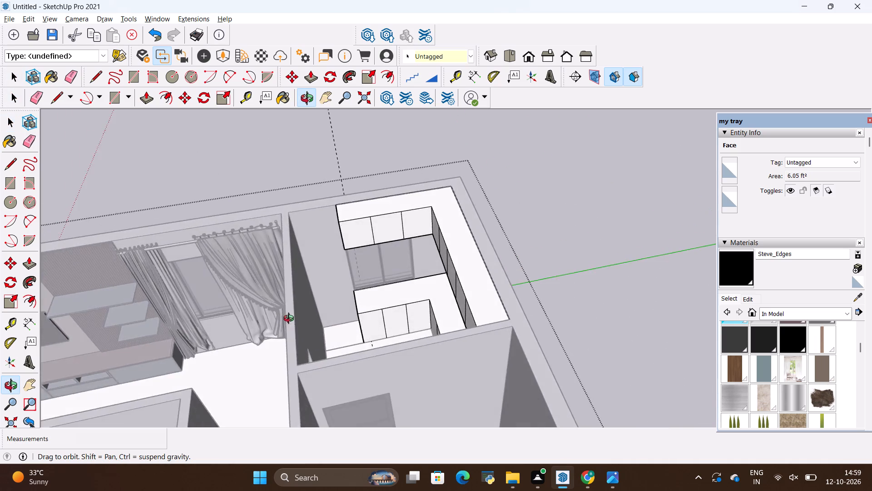
pyautogui.moveTo(291, 320); pyautogui.dragTo(570, 333, button='middle')
pyautogui.scroll(11, 486, 365)
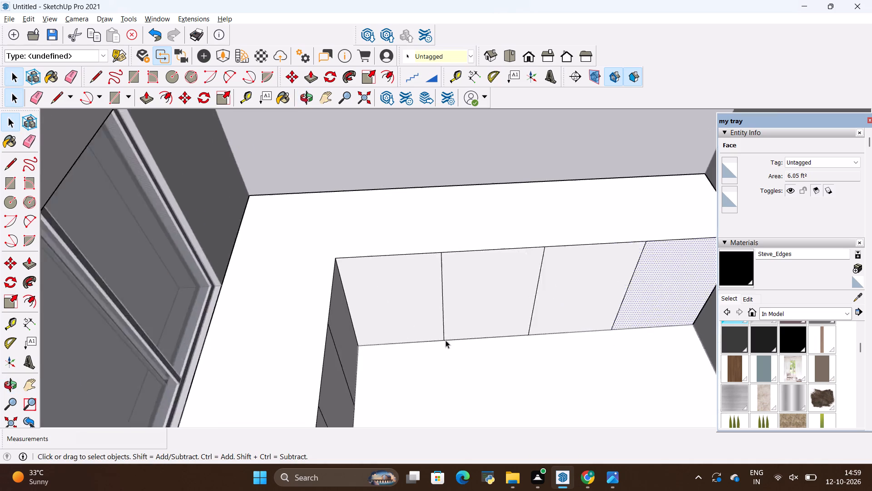
pyautogui.scroll(1, 446, 340)
pyautogui.scroll(-5, 409, 320)
# Erase the vertical division line nearest the inner corner on the window-wall counter front, merging its two adjoining sections.
pyautogui.moveTo(573, 332); pyautogui.dragTo(326, 356, button='middle')
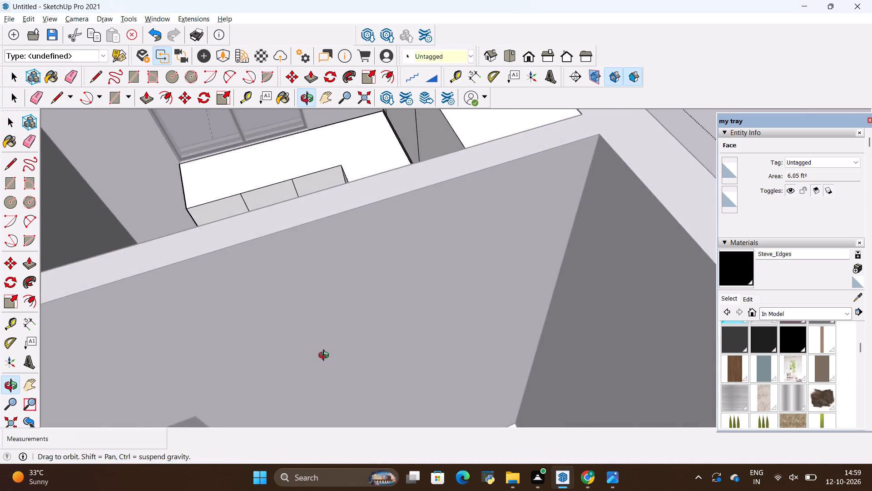
pyautogui.moveTo(326, 356); pyautogui.dragTo(417, 355, button='middle')
pyautogui.scroll(9, 327, 293)
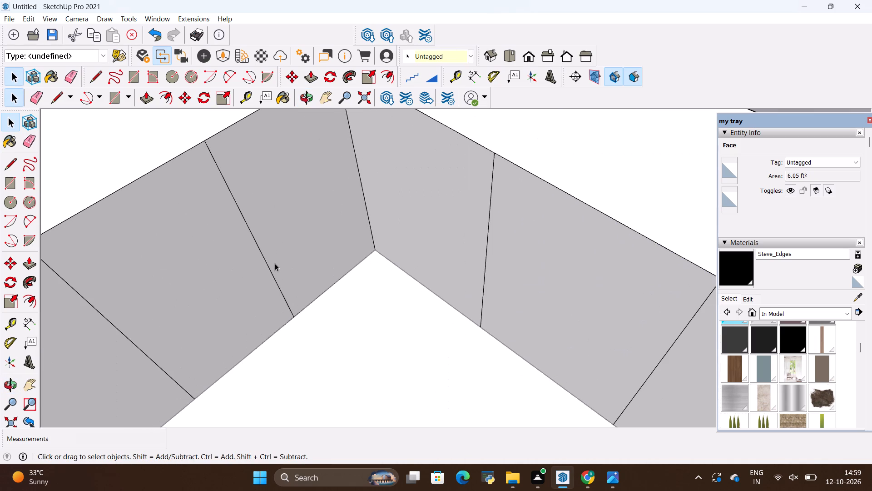
pyautogui.press('e')
pyautogui.moveTo(275, 254); pyautogui.dragTo(270, 267)
# Divide the remaining vertical division line on the window-wall counter front into 2 equal segments.
pyautogui.scroll(-4, 357, 337)
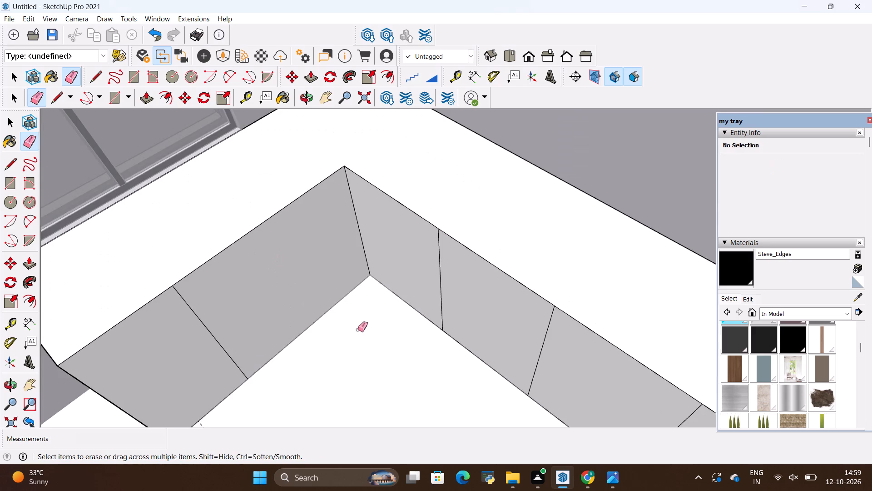
pyautogui.moveTo(321, 337); pyautogui.dragTo(347, 335, button='middle')
pyautogui.scroll(3, 196, 268)
pyautogui.moveTo(284, 338); pyautogui.dragTo(268, 341, button='middle')
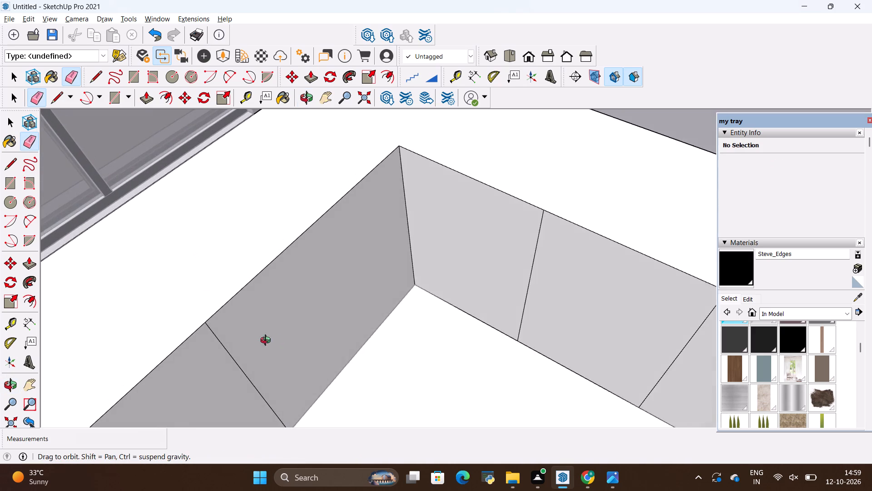
pyautogui.moveTo(268, 341); pyautogui.dragTo(204, 300, button='middle')
pyautogui.keyDown('shift'); pyautogui.moveTo(222, 293); pyautogui.dragTo(297, 377, button='middle'); pyautogui.keyUp('shift')
pyautogui.moveTo(277, 348); pyautogui.dragTo(263, 332, button='middle')
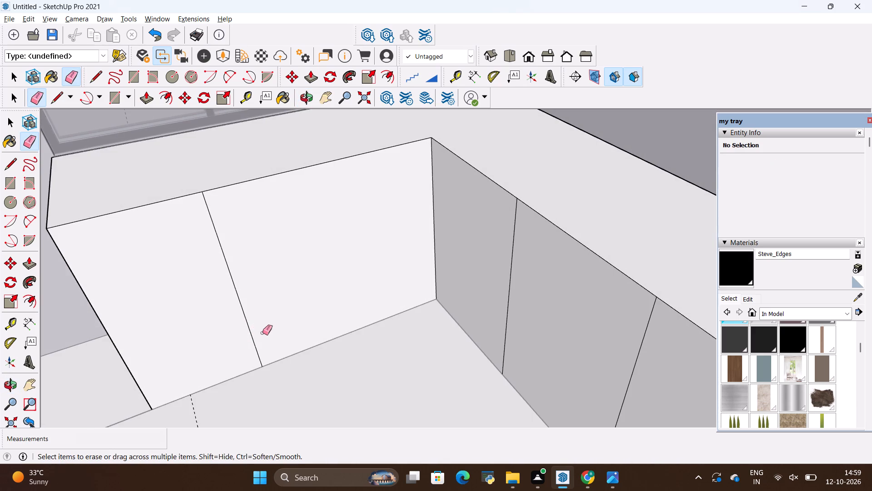
pyautogui.press('space')
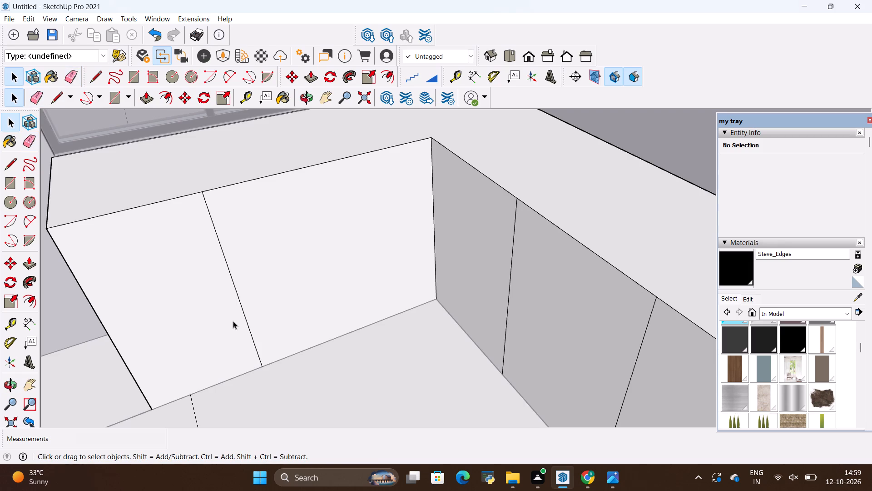
pyautogui.click(241, 302)
pyautogui.rightClick(241, 301)
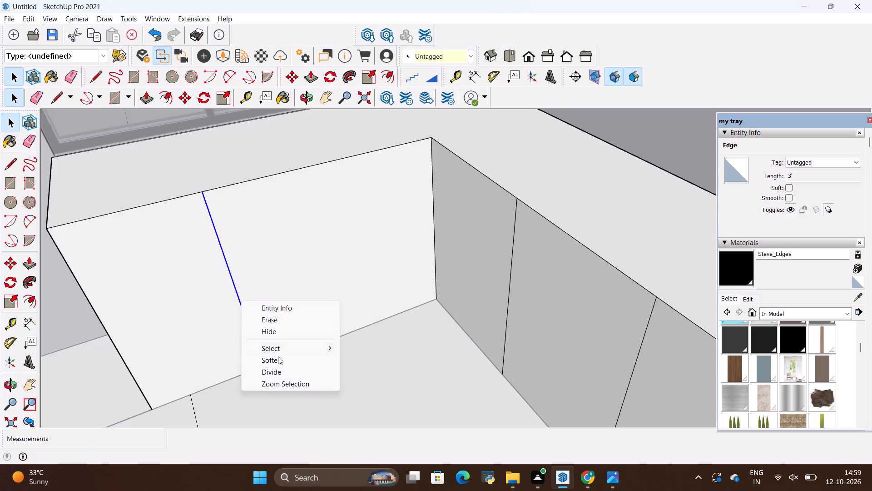
pyautogui.click(279, 372)
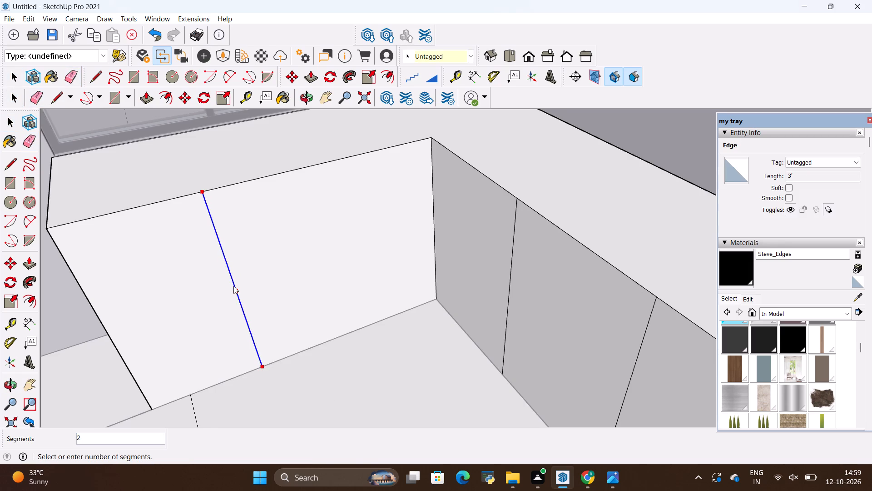
pyautogui.click(237, 290)
# Draw a horizontal line about 3' long from that division line's midpoint to the inner corner edge, splitting the wide section into two drawer fronts.
pyautogui.press('l')
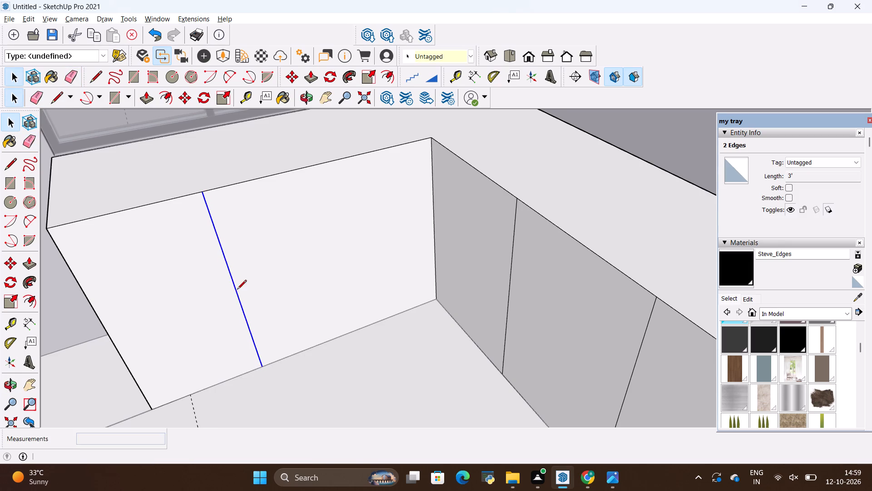
pyautogui.click(238, 291)
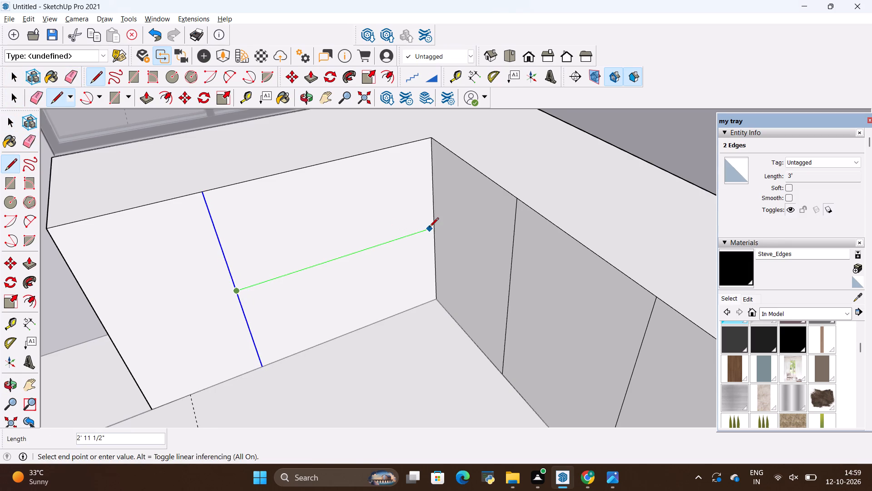
pyautogui.click(433, 227)
pyautogui.press('space')
pyautogui.click(369, 357)
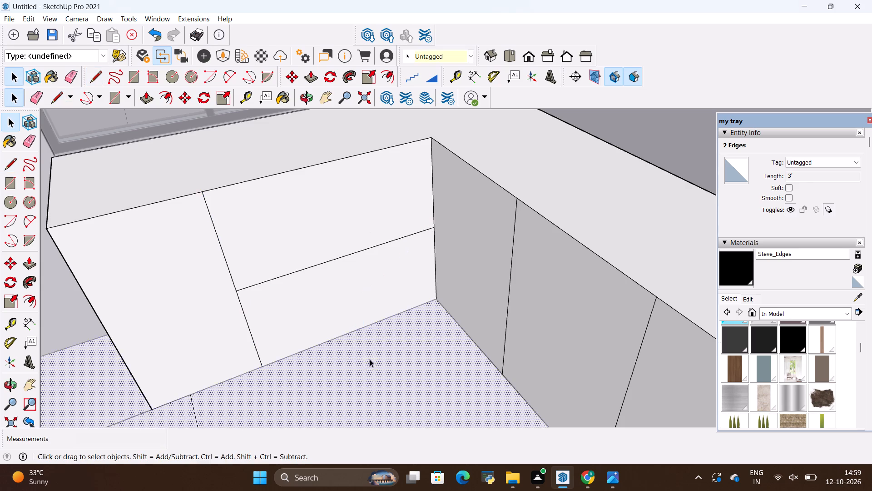
# Examine the divided counter and upper cabinet fronts from several angles within the whole floor plan.
pyautogui.scroll(-5, 370, 359)
pyautogui.moveTo(383, 260); pyautogui.dragTo(468, 417, button='middle')
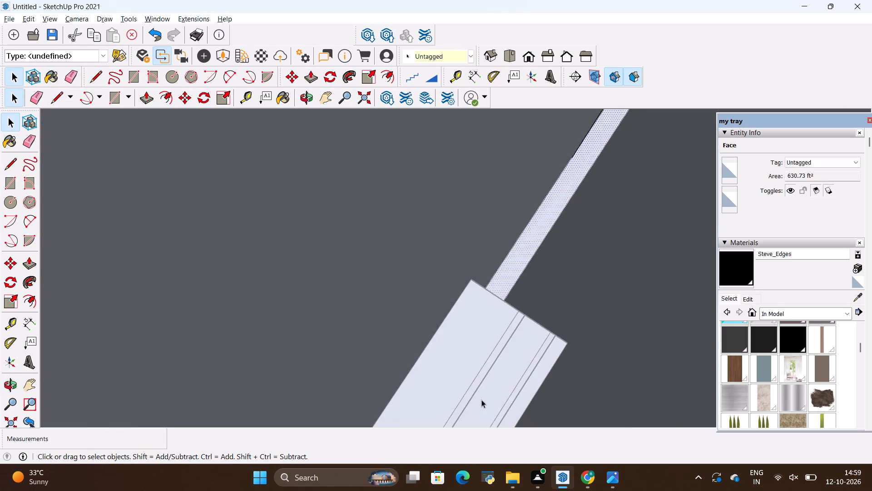
pyautogui.scroll(-12, 481, 400)
pyautogui.scroll(-20, 485, 381)
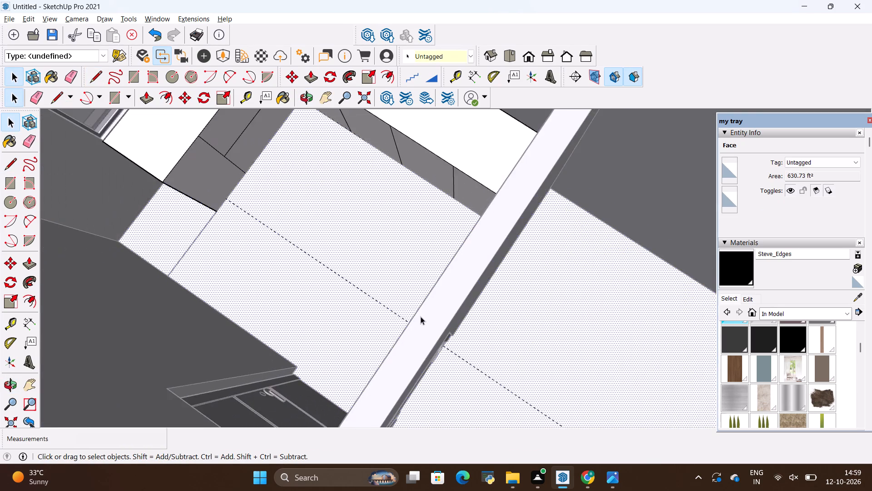
pyautogui.scroll(-14, 421, 316)
pyautogui.moveTo(454, 351); pyautogui.dragTo(258, 297, button='middle')
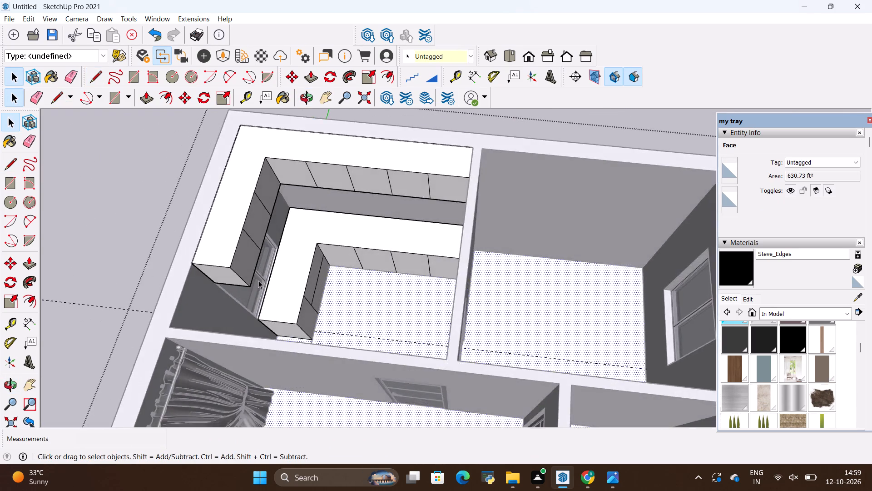
pyautogui.scroll(-5, 259, 281)
pyautogui.moveTo(451, 297); pyautogui.dragTo(154, 257, button='middle')
pyautogui.scroll(1, 208, 179)
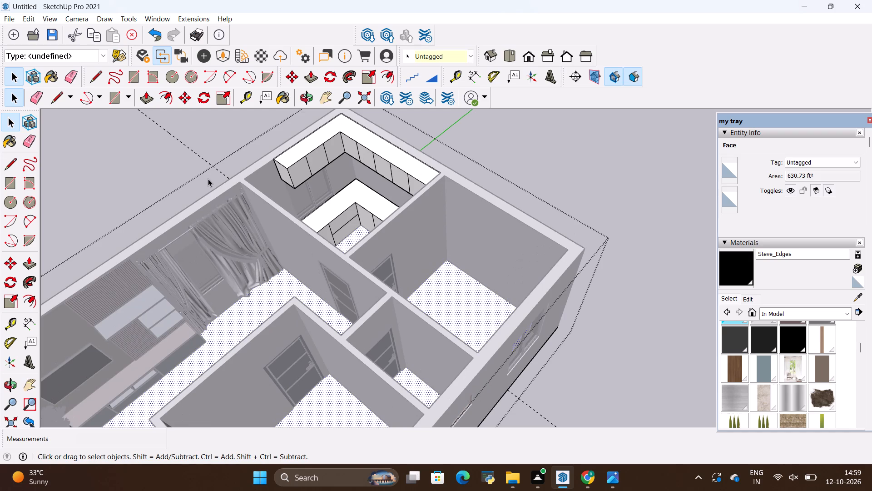
pyautogui.scroll(-4, 330, 276)
pyautogui.scroll(-4, 285, 295)
pyautogui.moveTo(277, 327); pyautogui.dragTo(217, 325, button='middle')
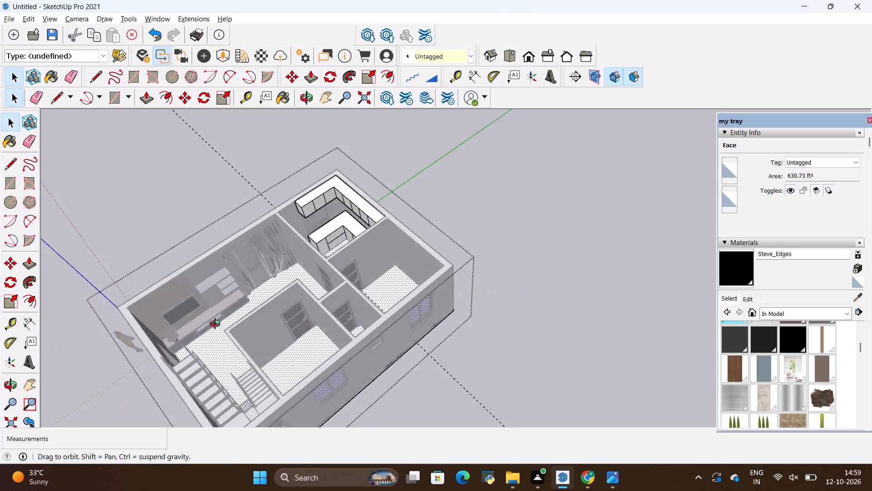
pyautogui.moveTo(217, 325); pyautogui.dragTo(168, 277, button='middle')
pyautogui.scroll(13, 327, 140)
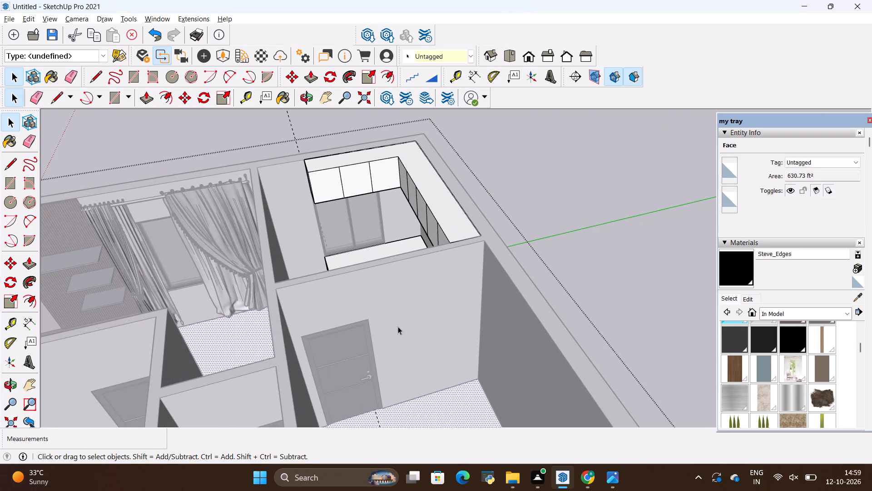
pyautogui.moveTo(340, 301); pyautogui.dragTo(568, 335, button='middle')
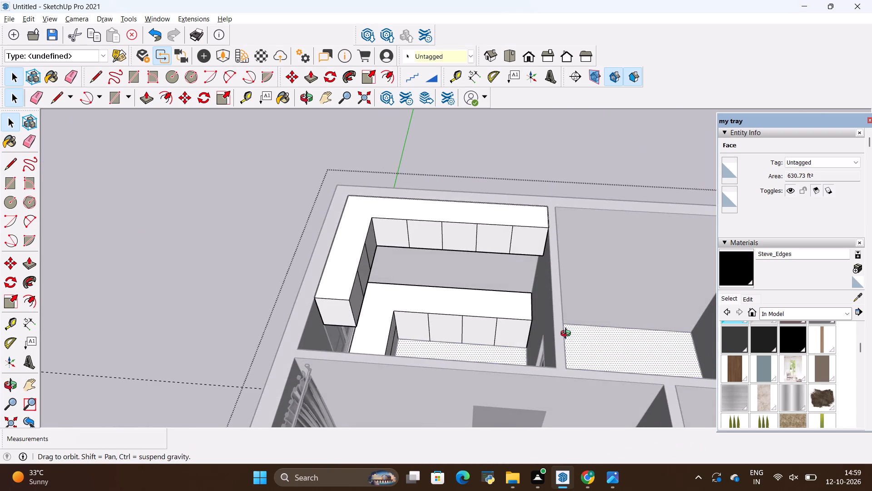
pyautogui.moveTo(568, 335); pyautogui.dragTo(413, 377, button='middle')
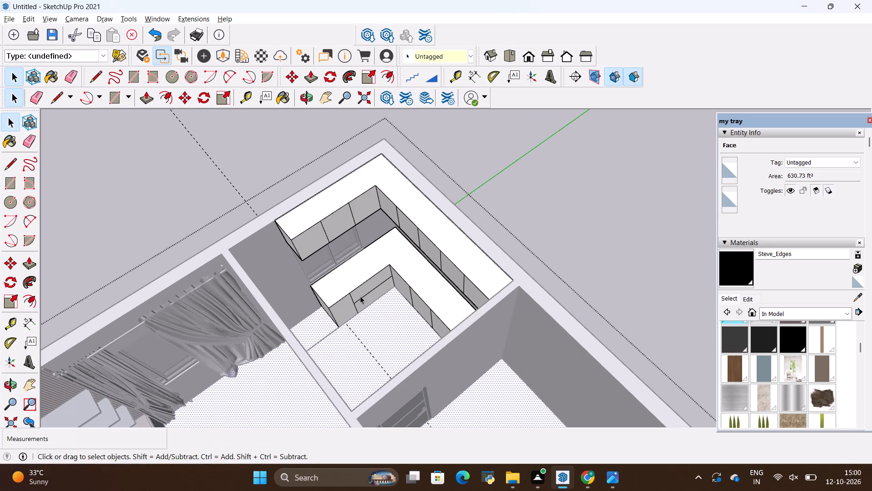
# Offset the outline of the window-wall upper cabinet front farthest from the inner corner inward by .2".
pyautogui.click(208, 198)
pyautogui.doubleClick(333, 219)
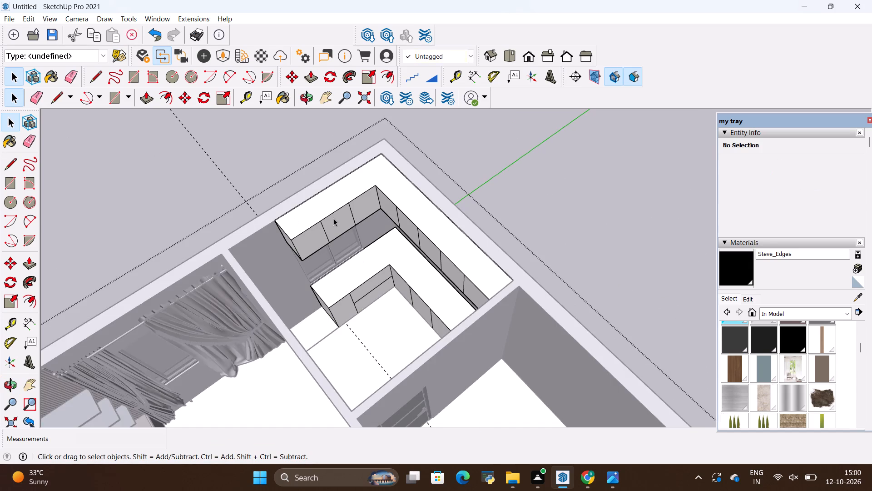
pyautogui.scroll(8, 345, 308)
pyautogui.moveTo(369, 329); pyautogui.dragTo(305, 239, button='middle')
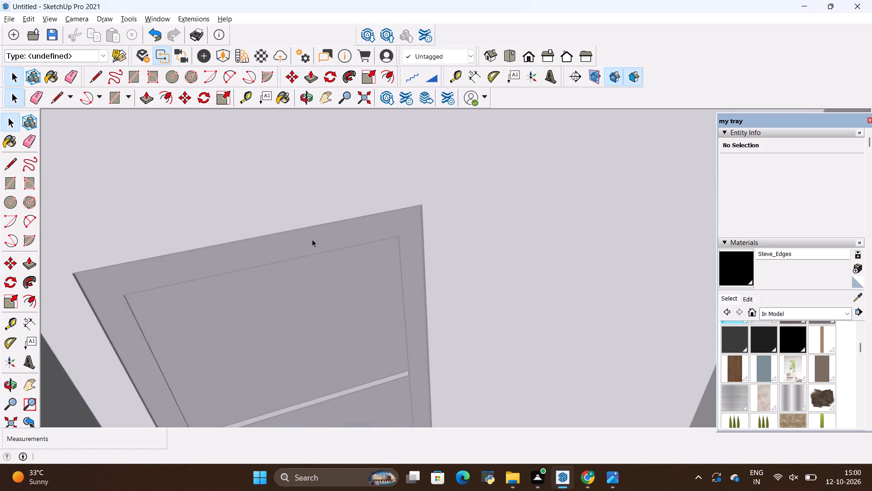
pyautogui.scroll(-17, 406, 301)
pyautogui.scroll(-6, 506, 317)
pyautogui.scroll(2, 492, 188)
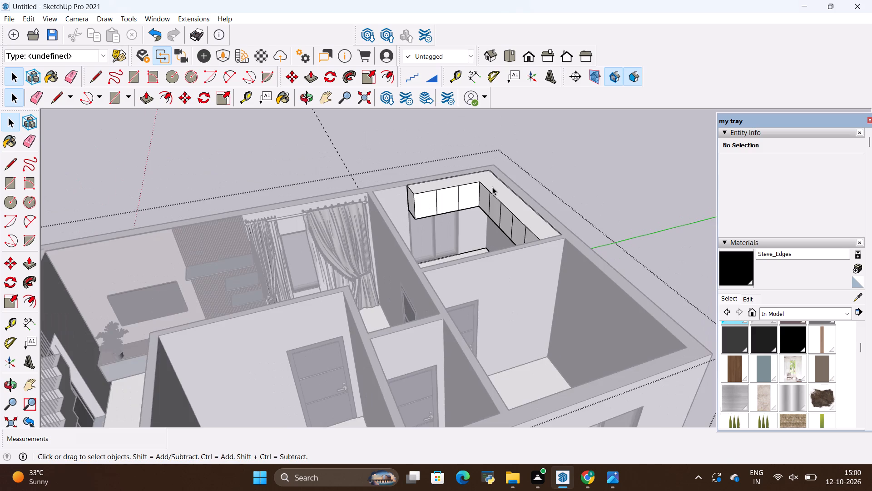
pyautogui.scroll(10, 492, 187)
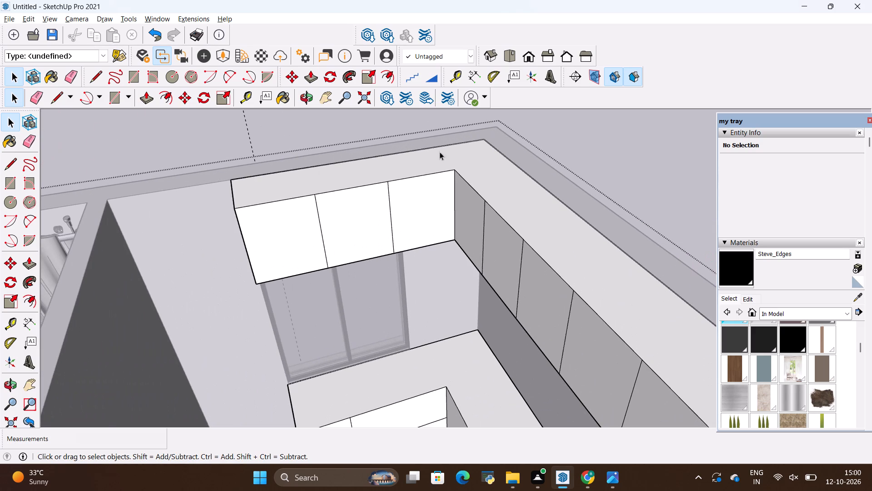
pyautogui.click(389, 76)
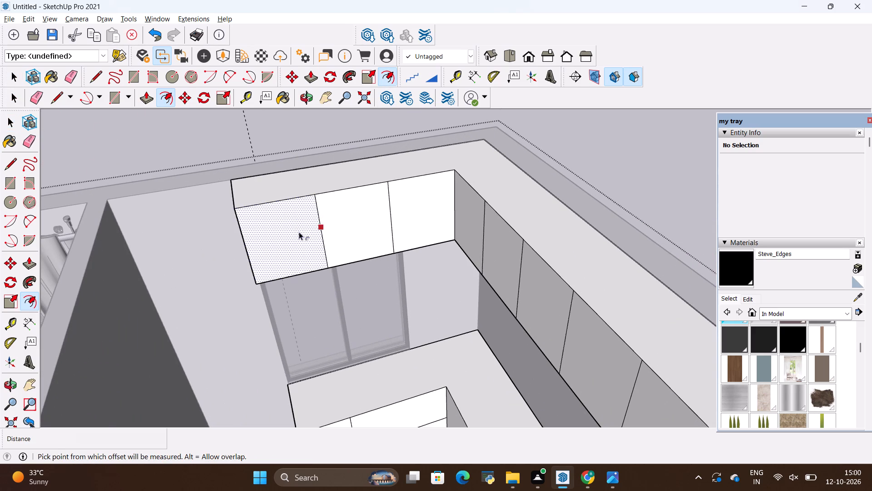
pyautogui.click(282, 216)
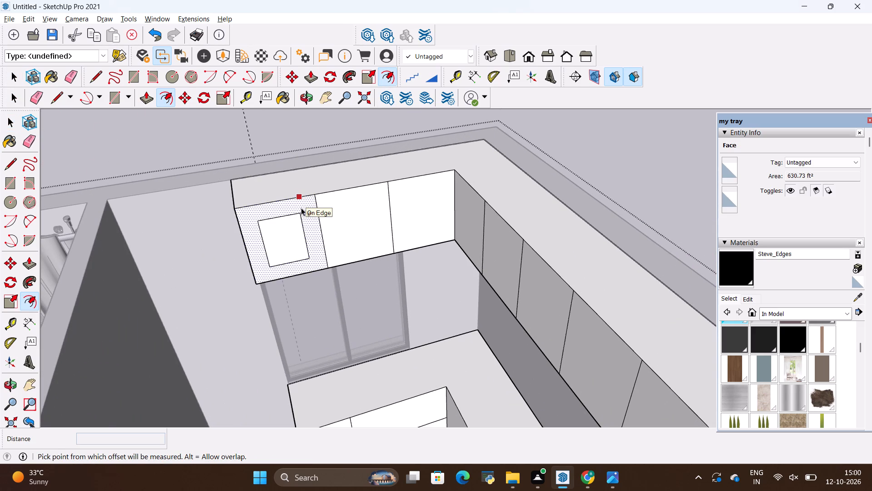
pyautogui.hotkey('alt', 'BackSpace')
pyautogui.click(301, 207)
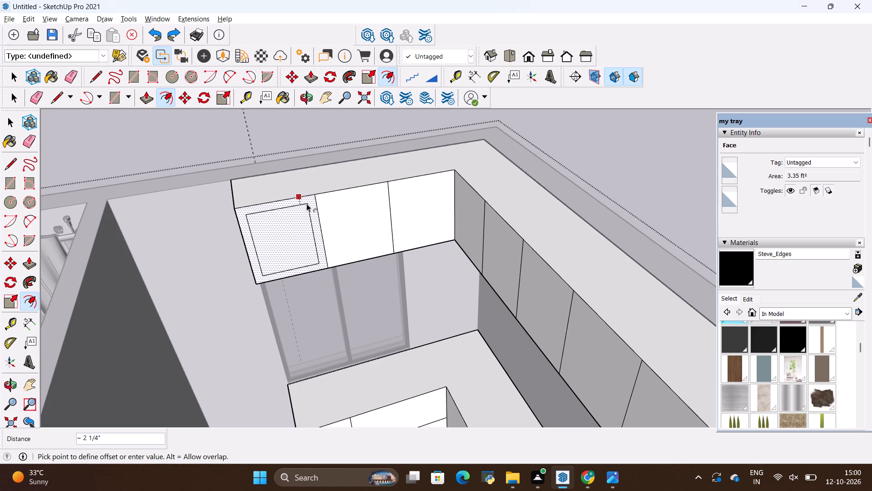
pyautogui.press('BackSpace')
pyautogui.press('.')
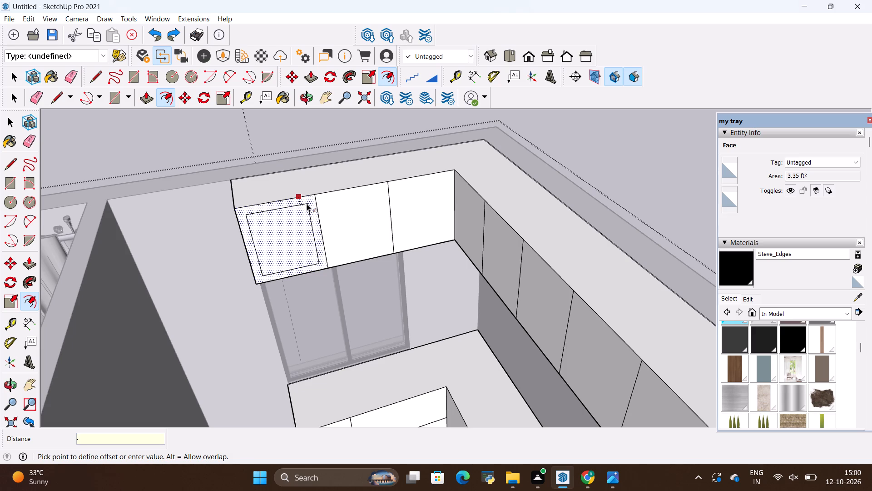
pyautogui.write('2"')
pyautogui.press('Return')
pyautogui.press('Escape')
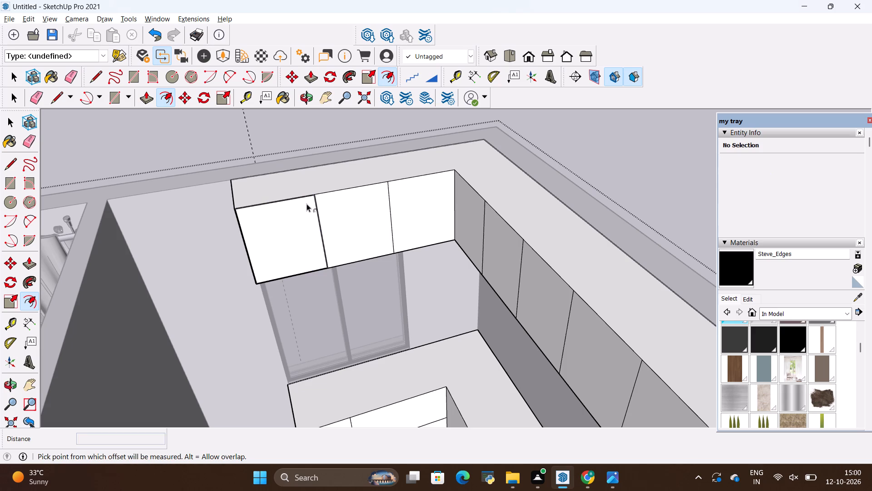
# Offset the outline of the middle window-wall upper cabinet front inward by .2".
pyautogui.click(352, 213)
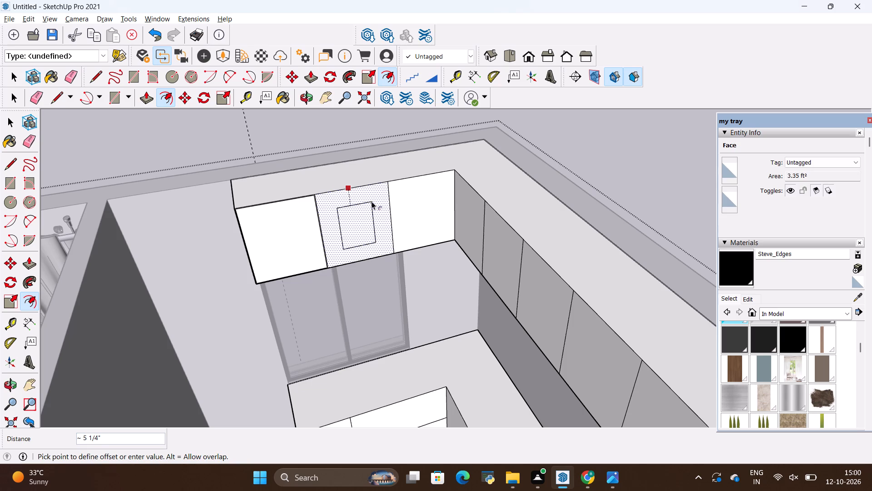
pyautogui.press('BackSpace')
pyautogui.write('.2"')
pyautogui.press('Return')
pyautogui.press('Escape')
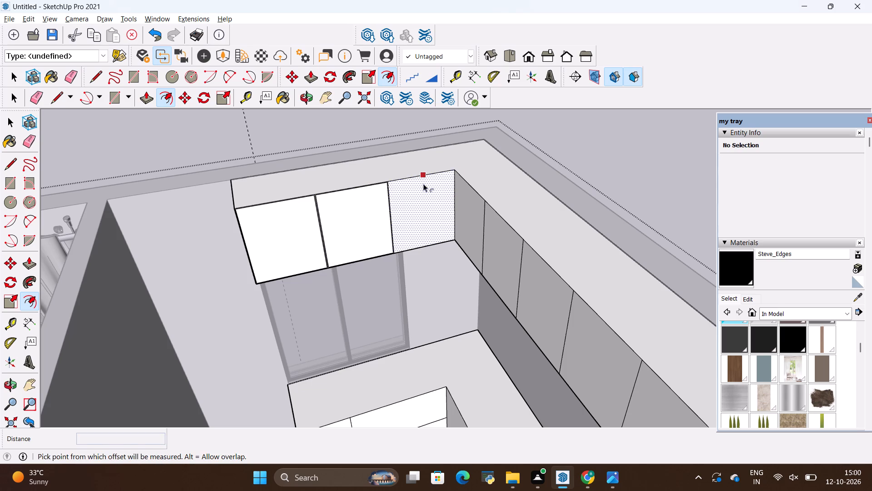
# Offset the outline of the window-wall upper cabinet front nearest the inner corner inward by .2".
pyautogui.click(423, 198)
pyautogui.hotkey('alt', 'BackSpace')
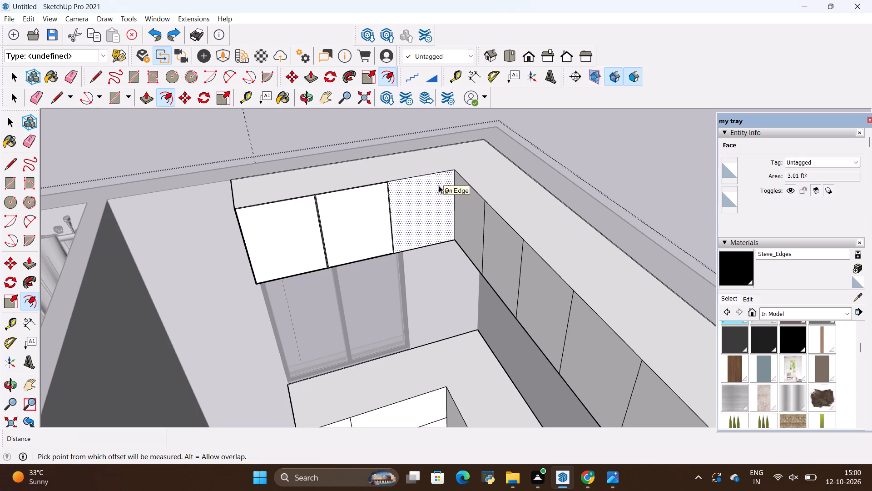
pyautogui.click(434, 185)
pyautogui.press('BackSpace')
pyautogui.press('.')
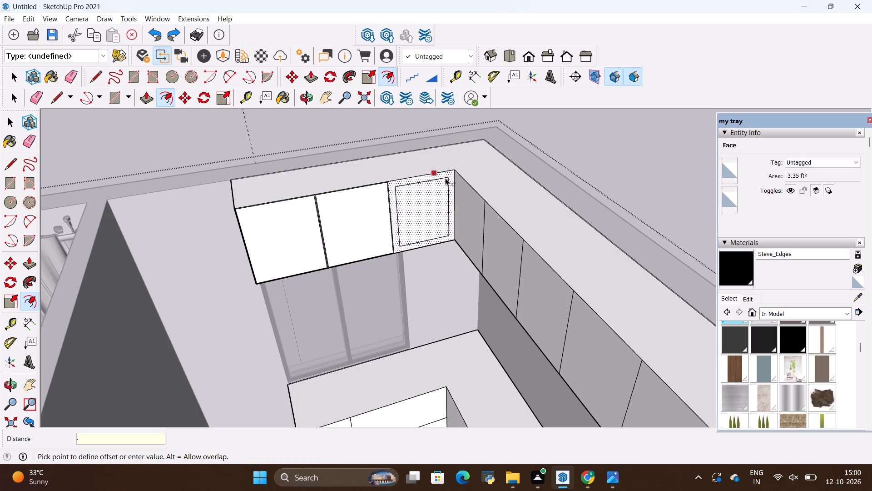
pyautogui.write('2"')
pyautogui.press('Return')
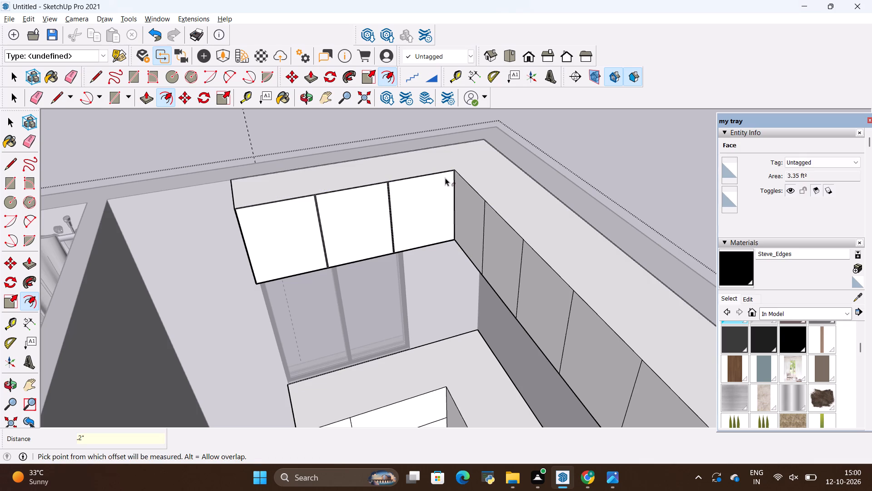
pyautogui.press('Escape')
# Offset the outline of the long-wall upper cabinet front nearest the inner corner inward by .2".
pyautogui.moveTo(529, 271); pyautogui.dragTo(628, 263, button='middle')
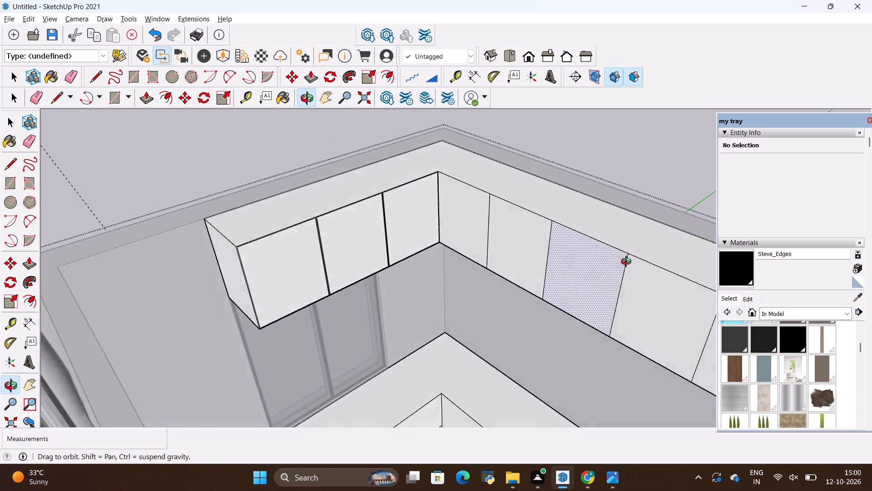
pyautogui.moveTo(628, 263); pyautogui.dragTo(635, 261, button='middle')
pyautogui.scroll(-10, 159, 305)
pyautogui.moveTo(228, 309); pyautogui.dragTo(364, 273, button='middle')
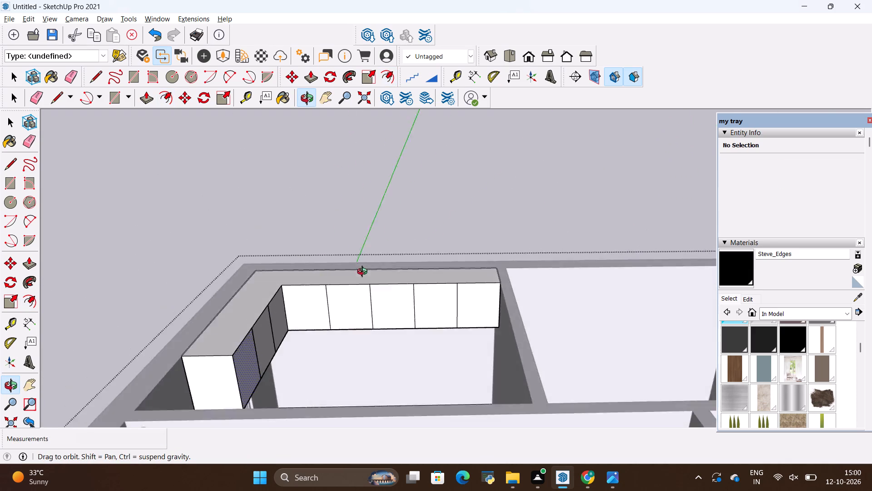
pyautogui.moveTo(364, 273); pyautogui.dragTo(297, 307, button='middle')
pyautogui.scroll(8, 297, 310)
pyautogui.click(307, 269)
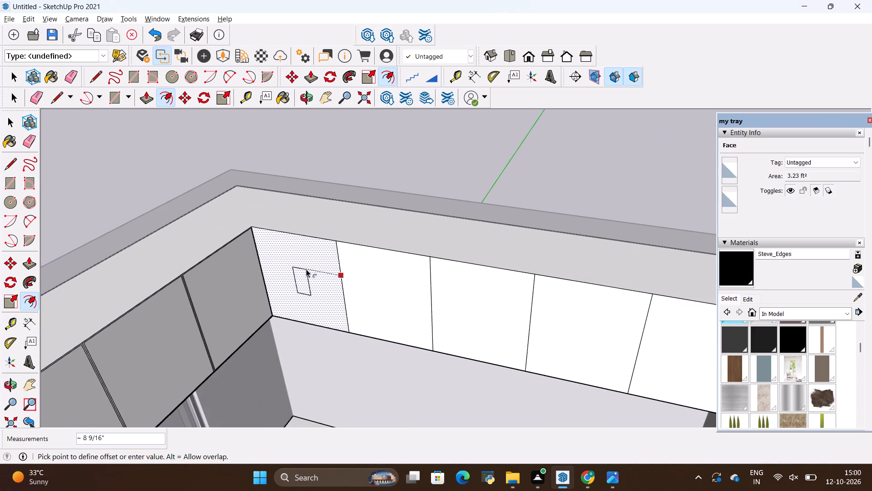
pyautogui.press('BackSpace')
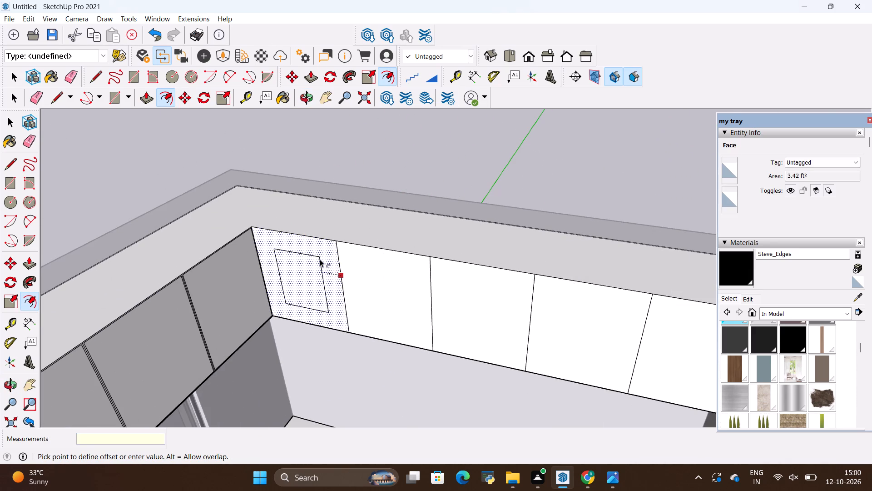
pyautogui.write('.2"')
pyautogui.press('Return')
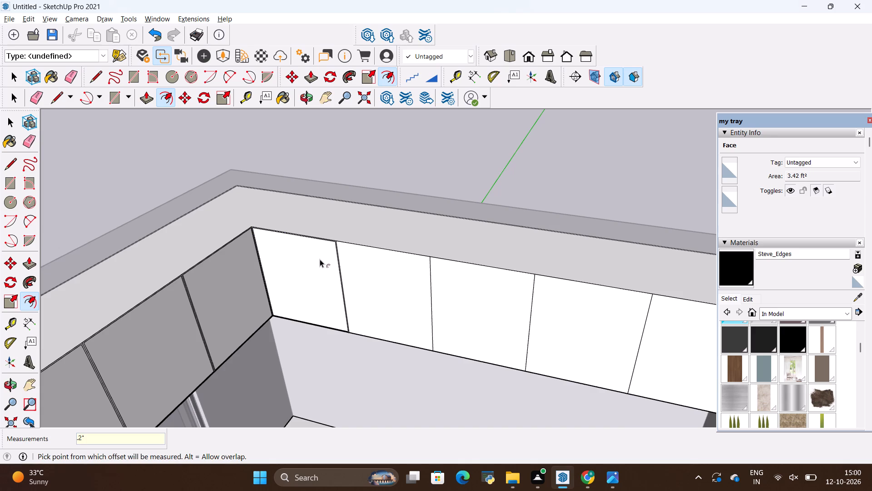
pyautogui.press('Escape')
# Offset the outline of the second long-wall upper cabinet front from the inner corner inward by .2".
pyautogui.click(370, 275)
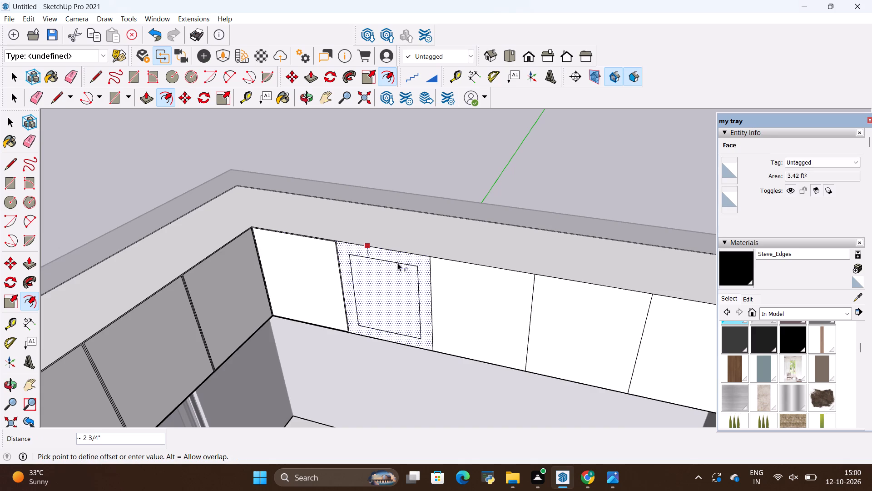
pyautogui.press('BackSpace')
pyautogui.write('.2"')
pyautogui.press('Return')
pyautogui.press('Escape')
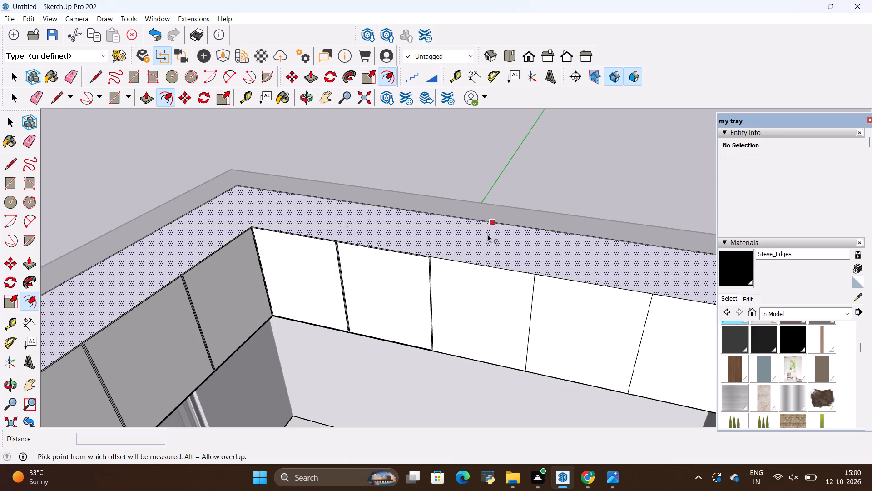
# Offset the outline of the third long-wall upper cabinet front from the inner corner inward by .2".
pyautogui.click(474, 290)
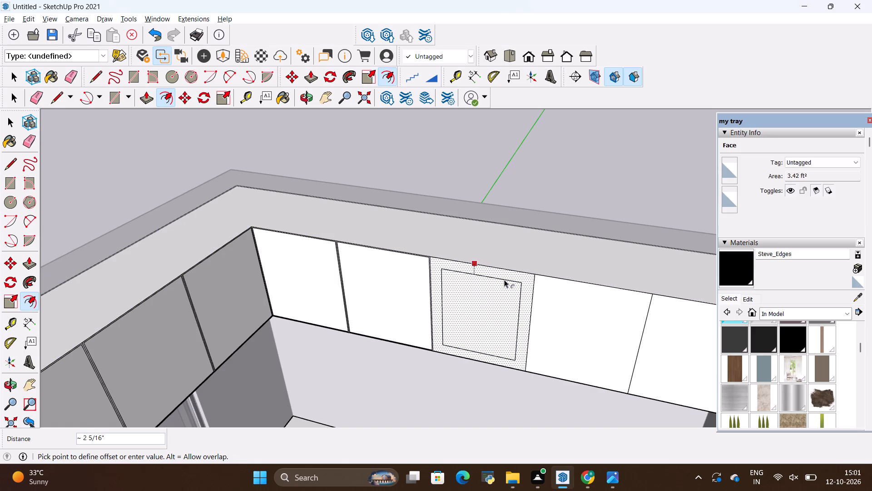
pyautogui.press('BackSpace')
pyautogui.write('.2"')
pyautogui.press('Return')
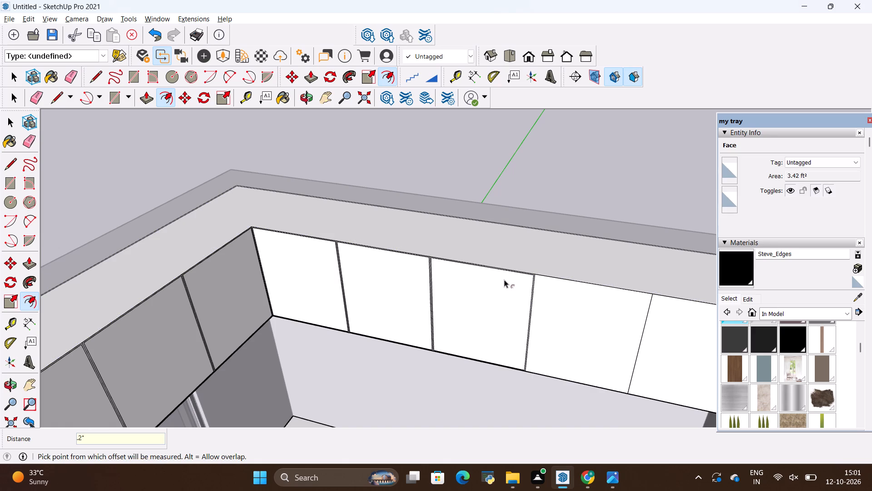
pyautogui.press('Escape')
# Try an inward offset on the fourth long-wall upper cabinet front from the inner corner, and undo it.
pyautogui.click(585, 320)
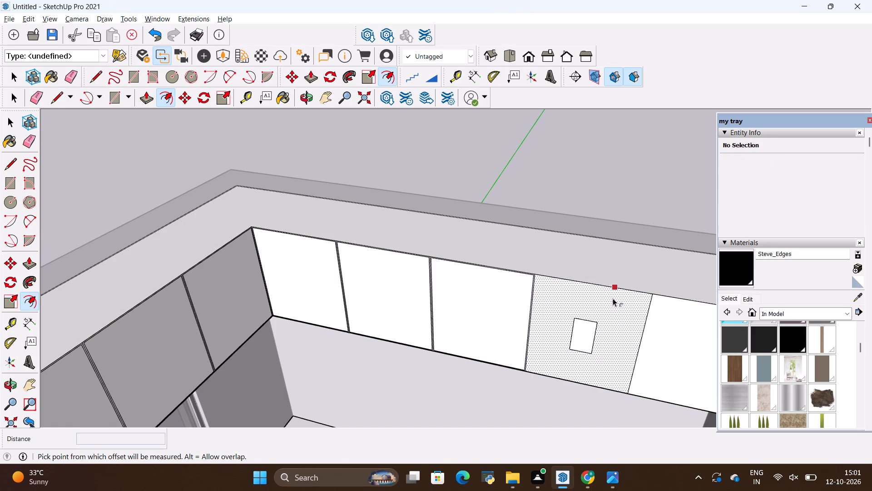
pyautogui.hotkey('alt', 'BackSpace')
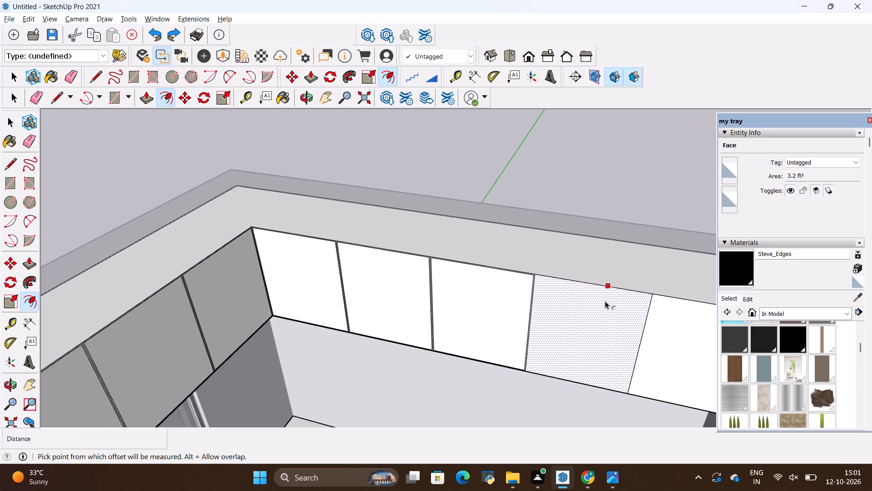
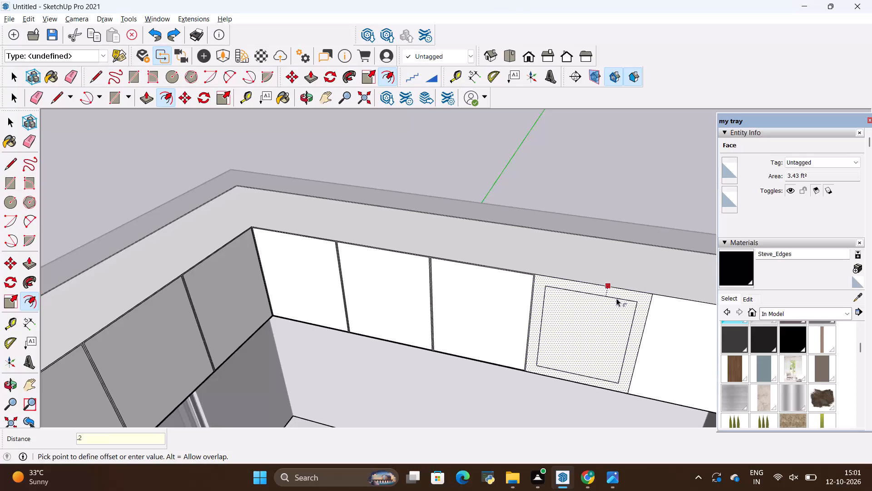
# Offset the outline of the fourth long-wall upper cabinet front from the inner corner inward by .2".
pyautogui.press('Return')
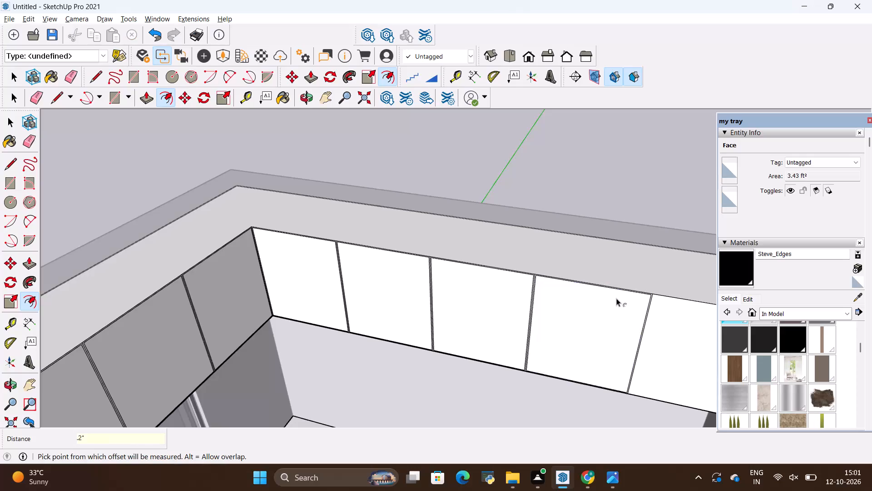
pyautogui.scroll(-5, 154, 360)
pyautogui.press('Escape')
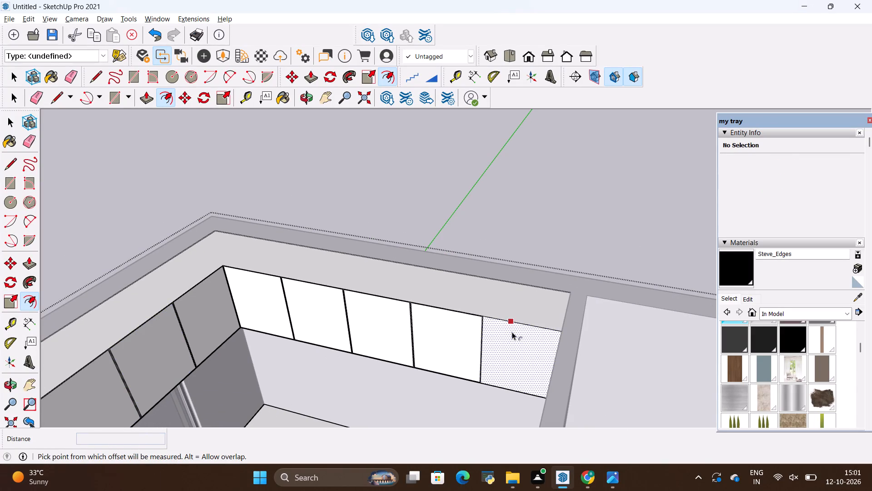
# Offset the outline of the fifth long-wall upper cabinet front, the one farthest from the inner corner, inward by .2".
pyautogui.click(510, 340)
pyautogui.press('BackSpace')
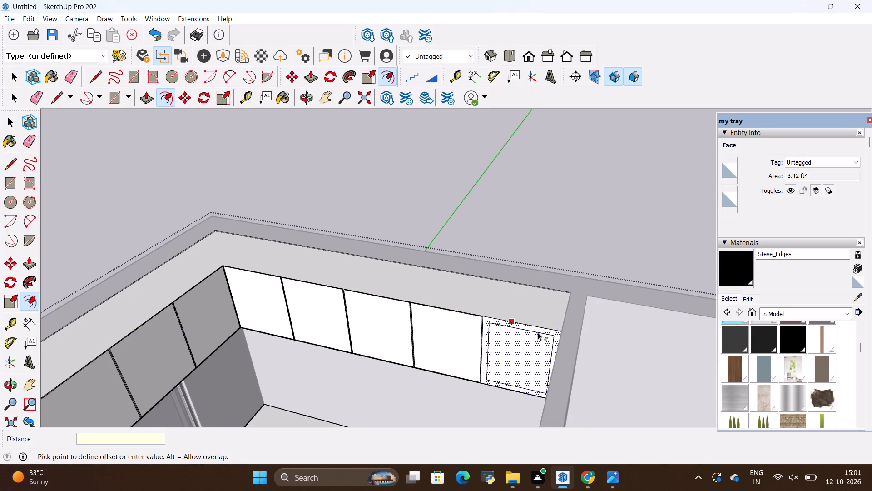
pyautogui.write('.2"')
pyautogui.press('Return')
pyautogui.press('Escape')
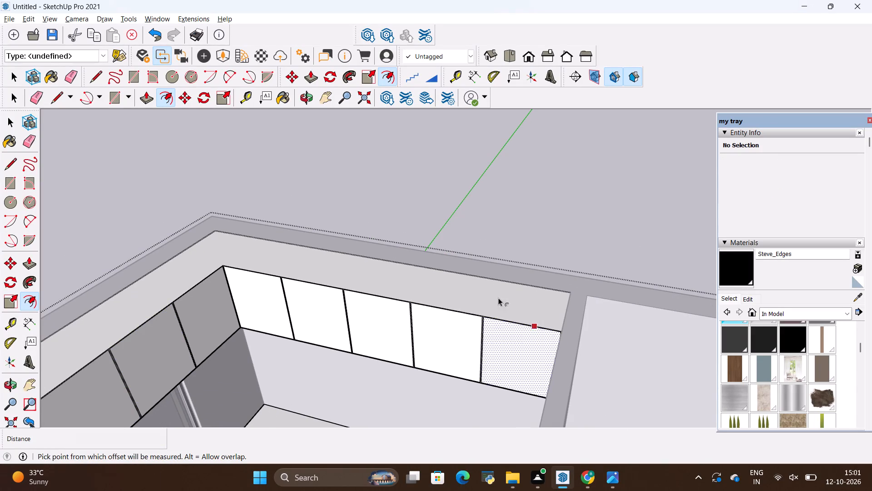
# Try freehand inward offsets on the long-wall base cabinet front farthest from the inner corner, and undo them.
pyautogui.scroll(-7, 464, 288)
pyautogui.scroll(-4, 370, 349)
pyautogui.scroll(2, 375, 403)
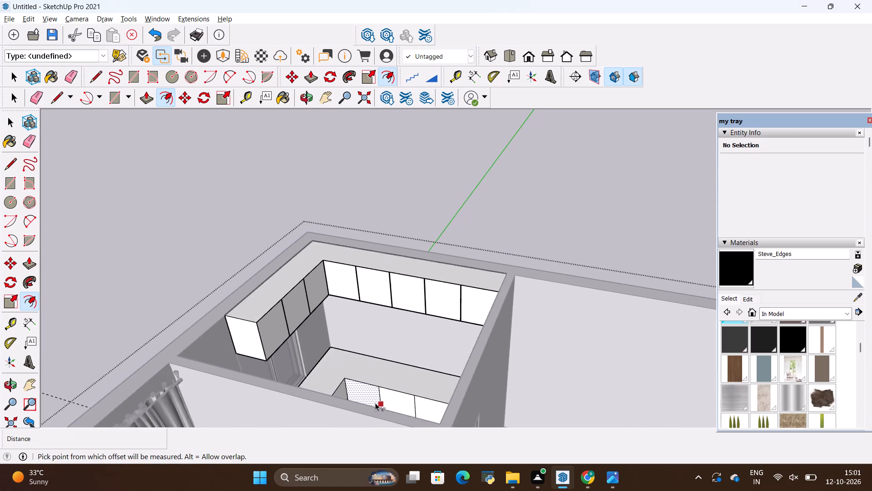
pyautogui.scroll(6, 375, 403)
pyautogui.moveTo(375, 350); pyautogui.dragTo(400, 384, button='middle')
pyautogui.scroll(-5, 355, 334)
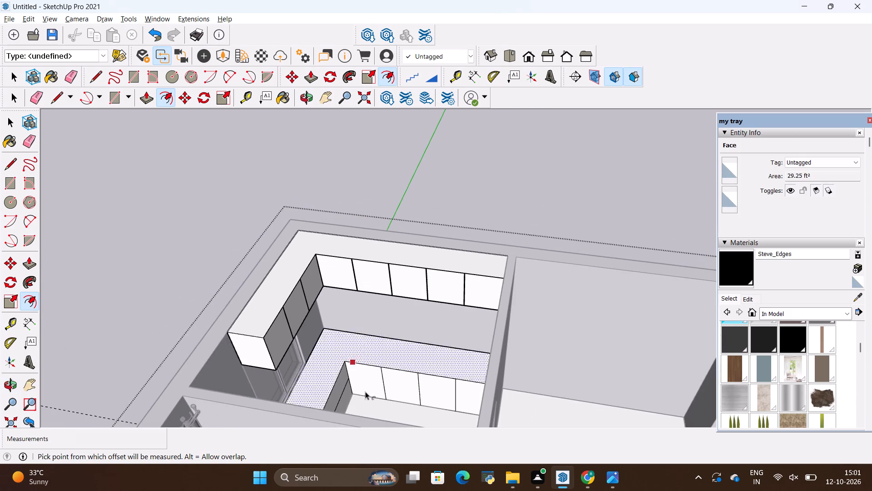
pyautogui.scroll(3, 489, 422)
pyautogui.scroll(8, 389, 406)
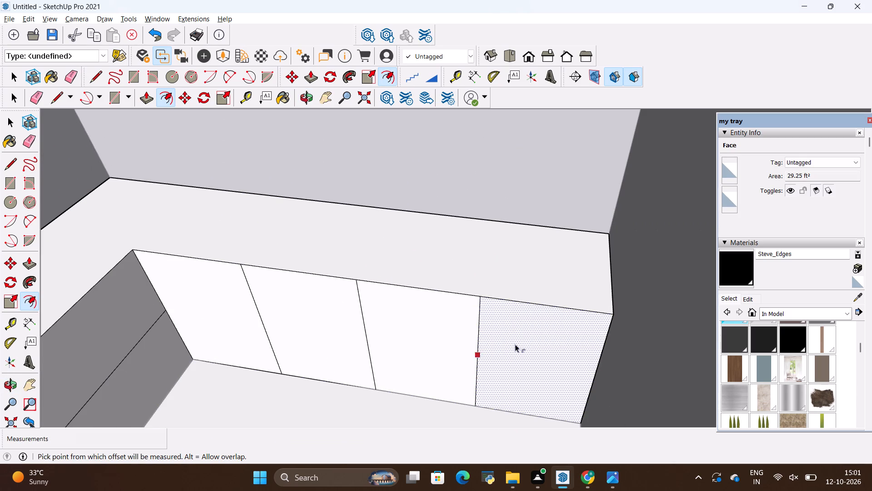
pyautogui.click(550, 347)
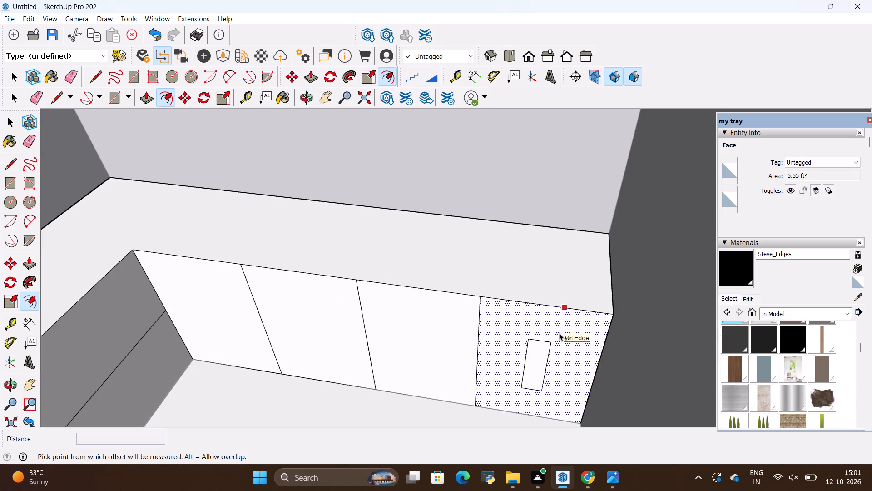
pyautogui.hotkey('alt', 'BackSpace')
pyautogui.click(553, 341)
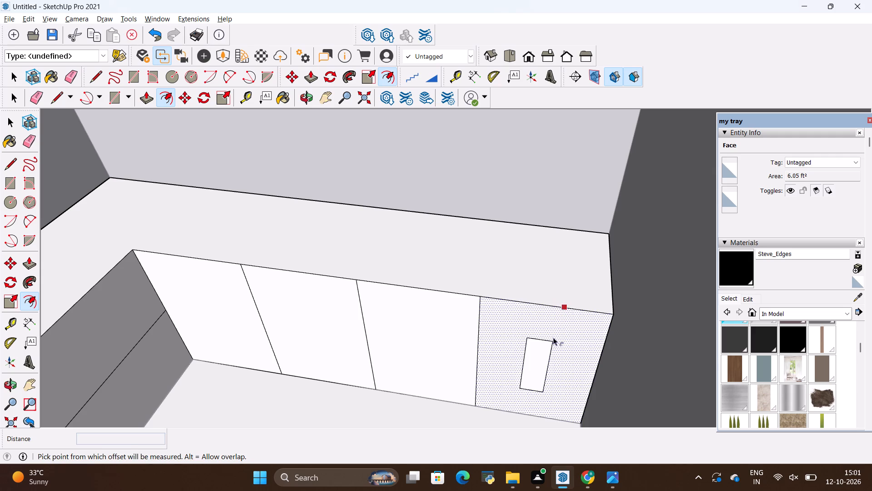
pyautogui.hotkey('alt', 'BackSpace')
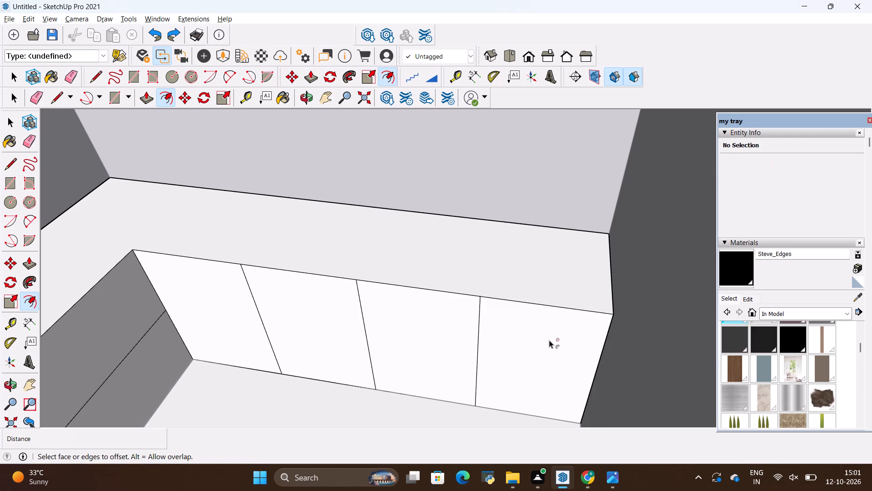
# Offset the outline of the long-wall base cabinet front farthest from the inner corner inward by .2".
pyautogui.click(544, 346)
pyautogui.press('BackSpace')
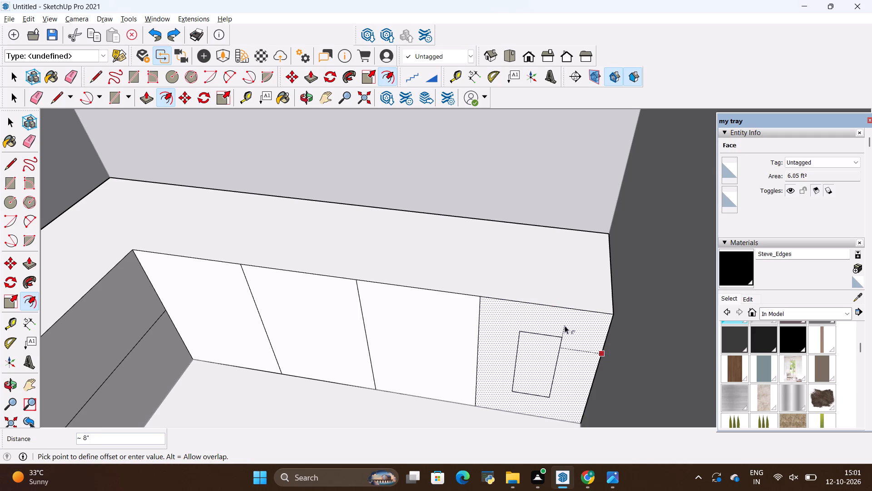
pyautogui.write('.2"')
pyautogui.press('Return')
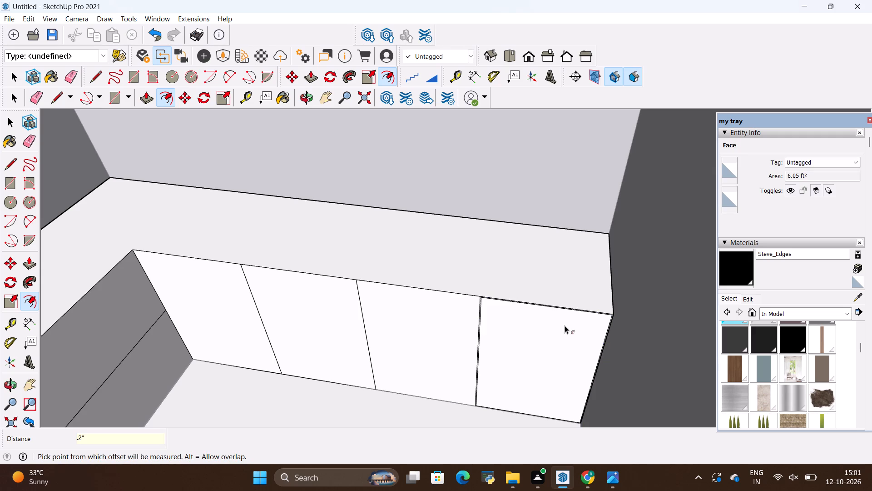
pyautogui.press('Escape')
# Offset the outline of the third long-wall base cabinet front from the inner corner inward by .2".
pyautogui.click(443, 315)
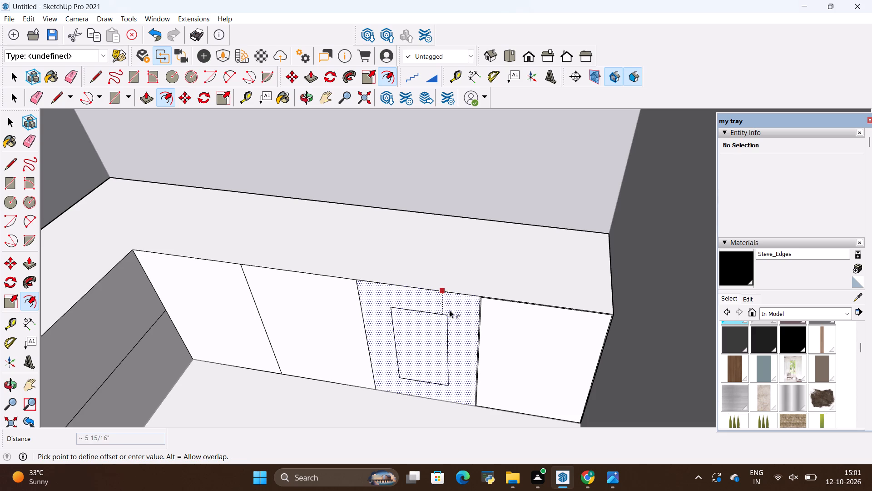
pyautogui.press('BackSpace')
pyautogui.write('.2"')
pyautogui.press('Return')
pyautogui.press('Escape')
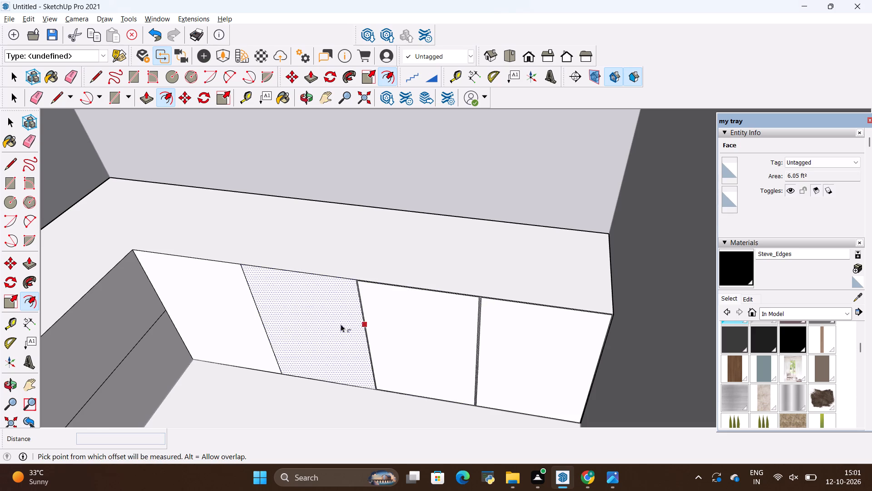
# Offset the outline of the second long-wall base cabinet front from the inner corner inward by .2".
pyautogui.click(294, 315)
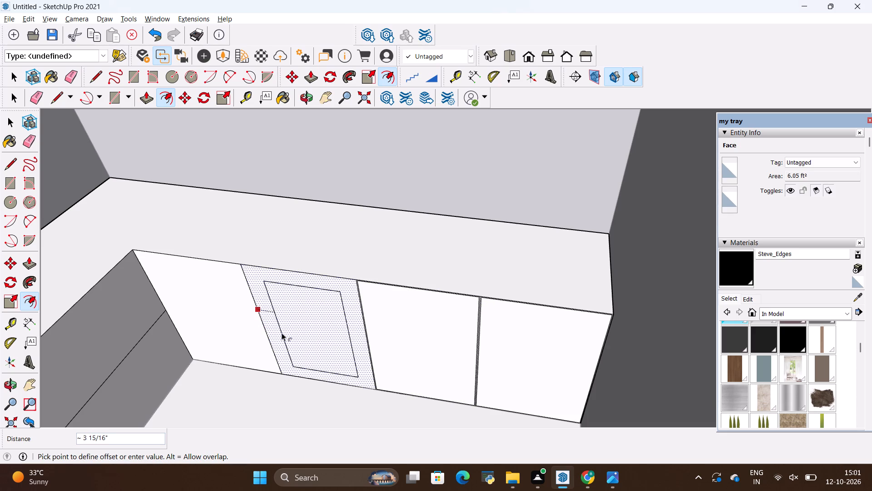
pyautogui.press('BackSpace')
pyautogui.write('.2"')
pyautogui.press('Return')
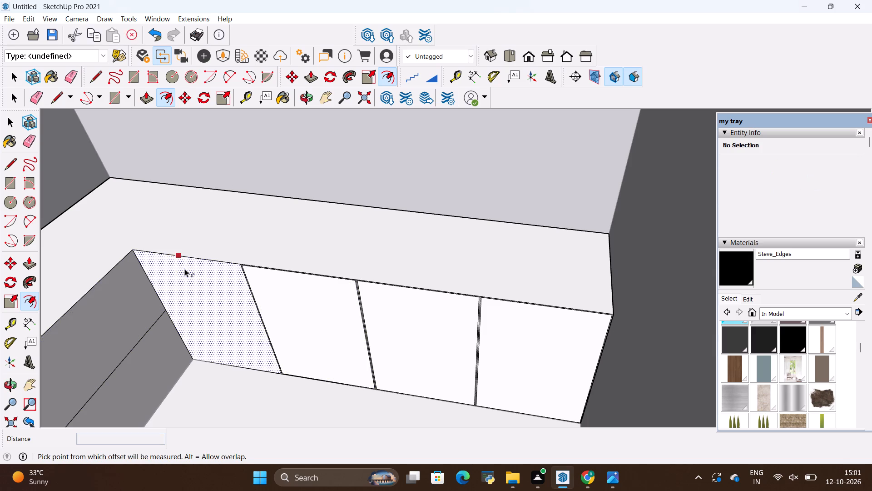
pyautogui.press('Escape')
# Offset the outline of the long-wall base cabinet front nearest the inner corner inward by .2".
pyautogui.click(186, 296)
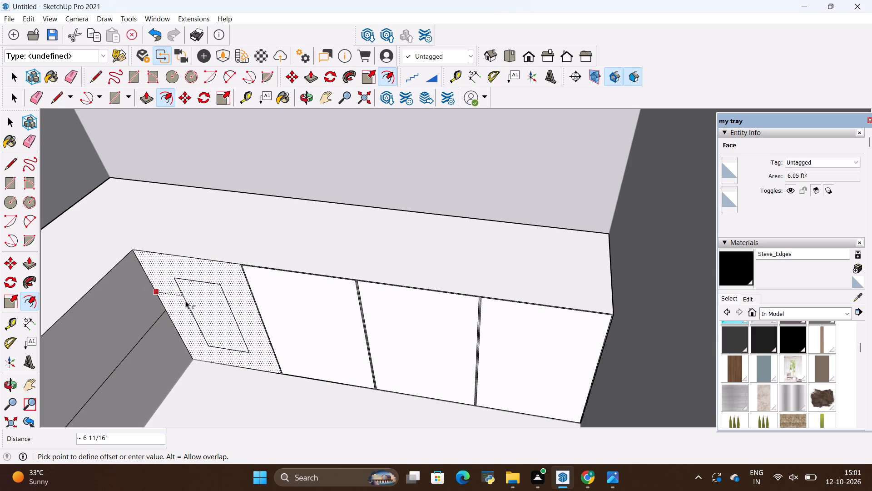
pyautogui.press('BackSpace')
pyautogui.write('.2"')
pyautogui.press('Return')
pyautogui.press('Escape')
# Offset the outline of the upper drawer front on the short counter run below the window inward by .2".
pyautogui.scroll(-5, 194, 303)
pyautogui.scroll(-4, 264, 305)
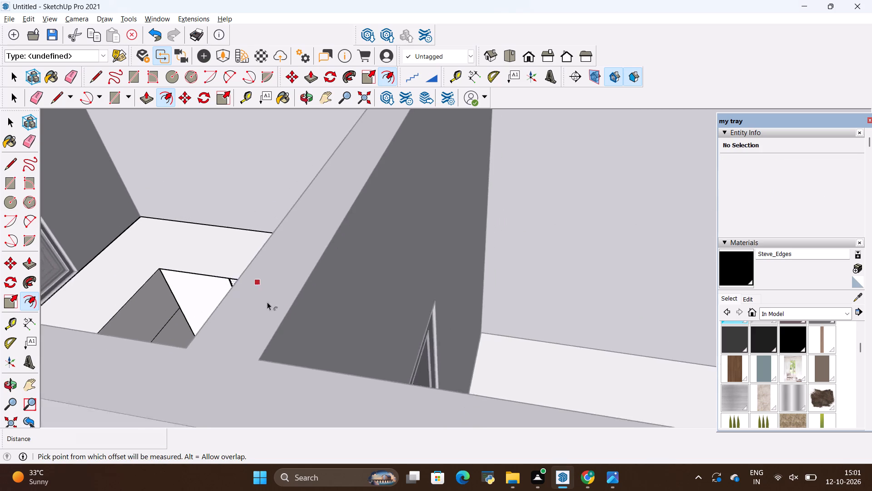
pyautogui.scroll(-6, 297, 290)
pyautogui.scroll(-15, 216, 226)
pyautogui.moveTo(327, 175); pyautogui.dragTo(308, 273, button='middle')
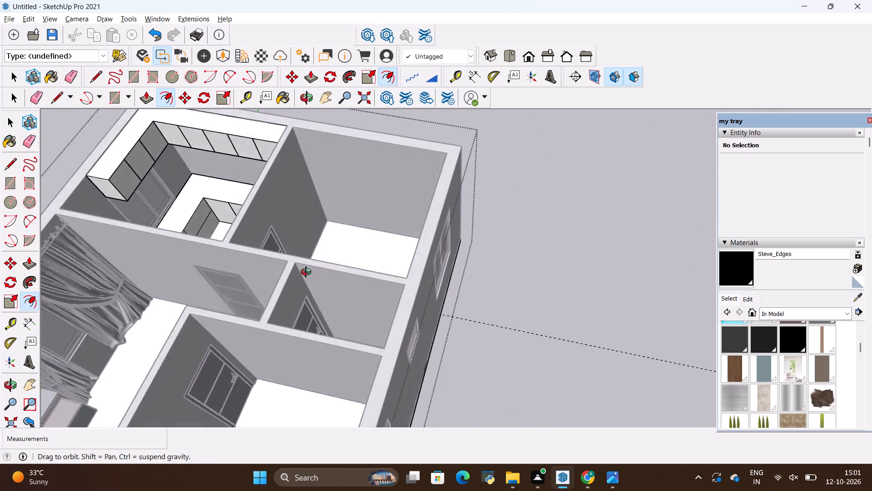
pyautogui.moveTo(308, 273); pyautogui.dragTo(130, 270, button='middle')
pyautogui.scroll(-12, 550, 288)
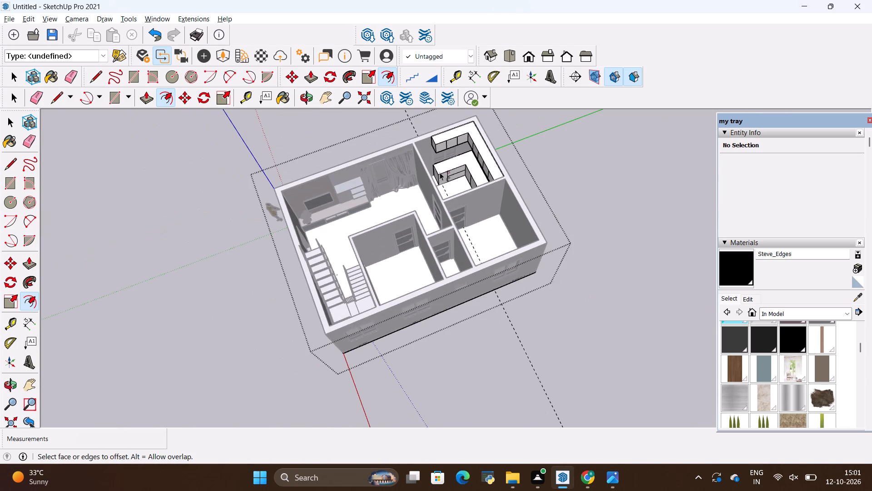
pyautogui.scroll(-6, 521, 391)
pyautogui.scroll(20, 475, 145)
pyautogui.scroll(1, 475, 145)
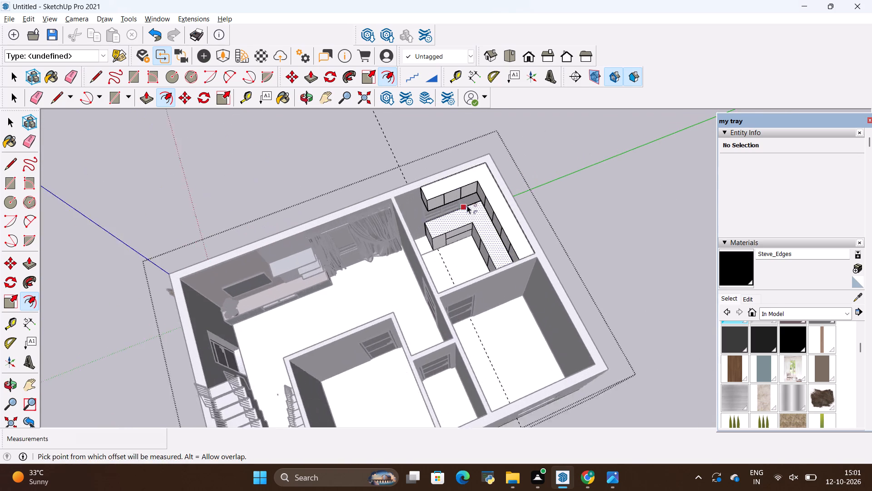
pyautogui.scroll(11, 467, 205)
pyautogui.scroll(-5, 457, 245)
pyautogui.moveTo(452, 266); pyautogui.dragTo(364, 205, button='middle')
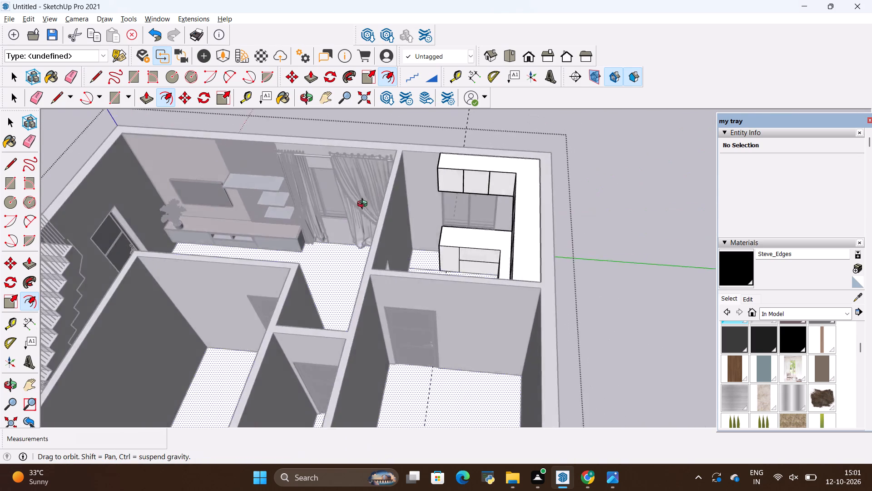
pyautogui.moveTo(364, 205); pyautogui.dragTo(413, 227, button='middle')
pyautogui.scroll(-1, 413, 227)
pyautogui.scroll(20, 444, 218)
pyautogui.moveTo(451, 319); pyautogui.dragTo(417, 292, button='middle')
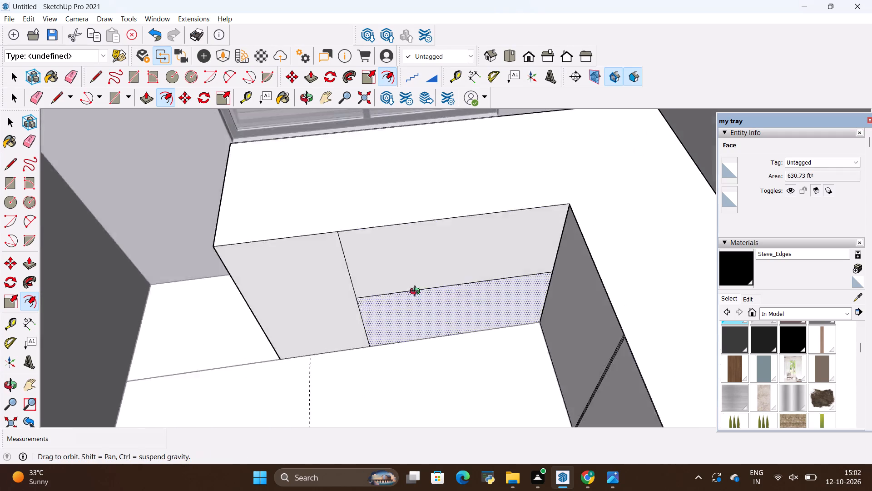
pyautogui.moveTo(417, 292); pyautogui.dragTo(421, 256, button='middle')
pyautogui.click(455, 196)
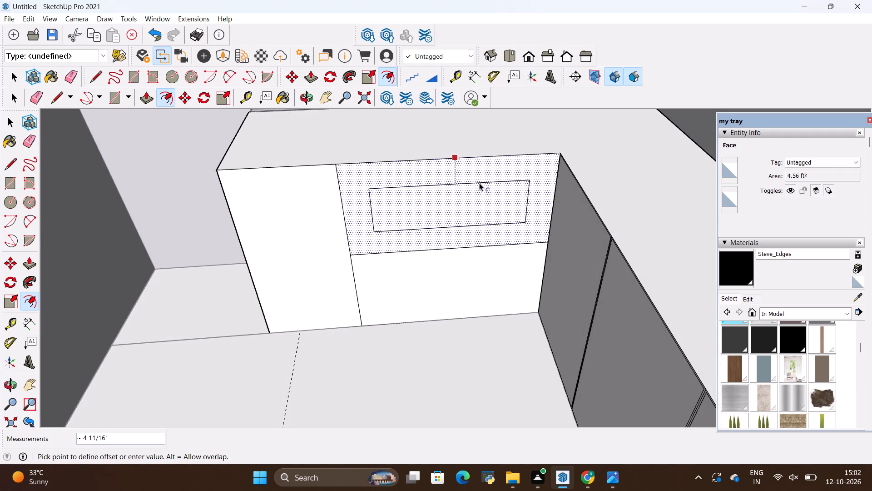
pyautogui.press('BackSpace')
pyautogui.write('.2"')
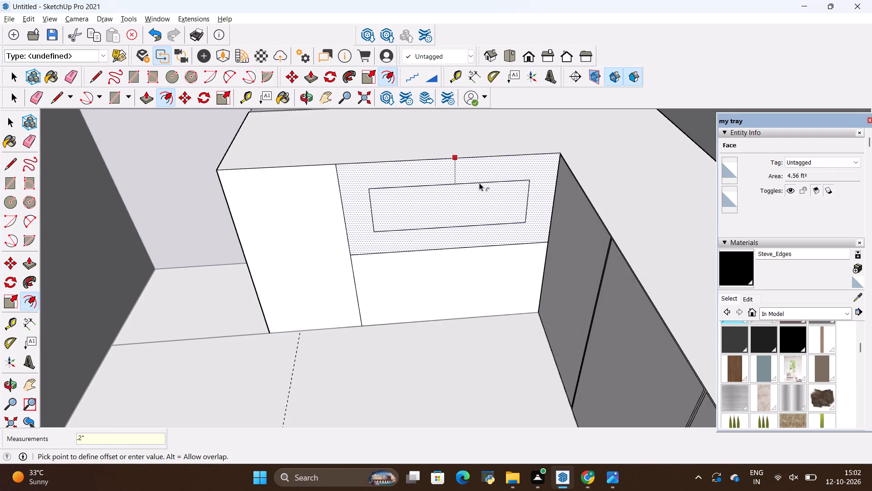
pyautogui.press('Return')
pyautogui.press('Escape')
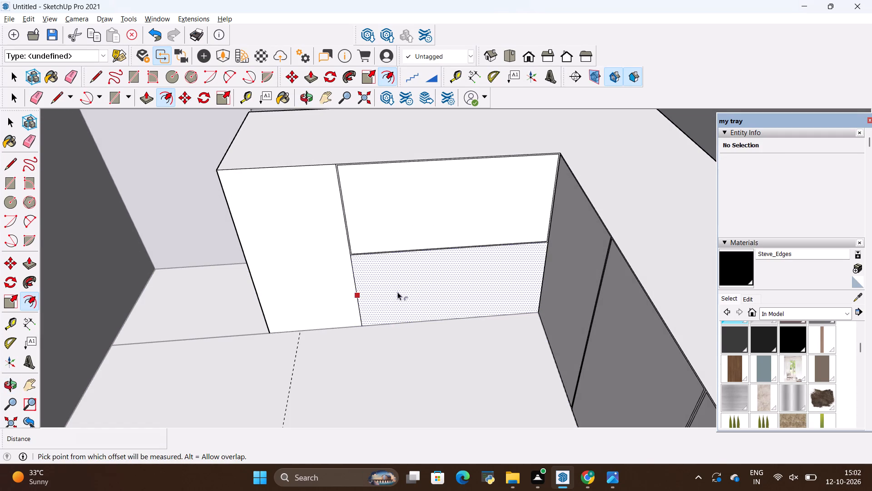
# Offset the outline of the lower drawer front on the short counter run inward by .2".
pyautogui.click(397, 292)
pyautogui.press('BackSpace')
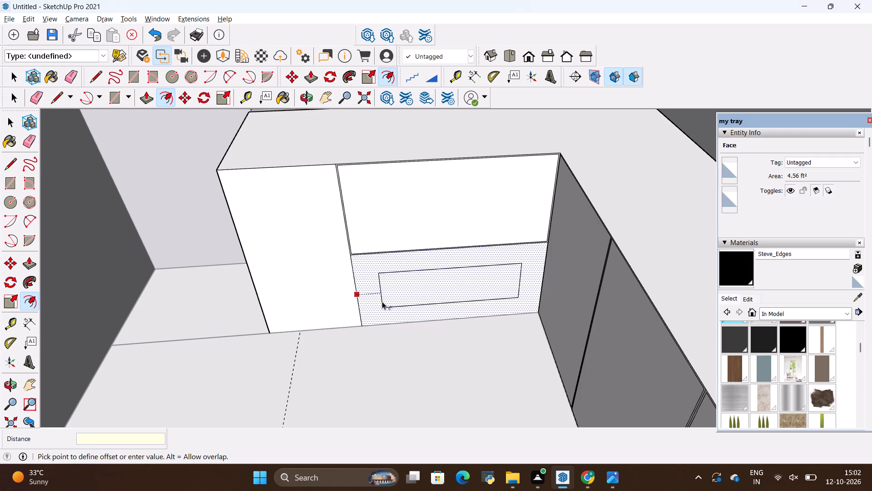
pyautogui.write('.2"')
pyautogui.press('Return')
pyautogui.press('Escape')
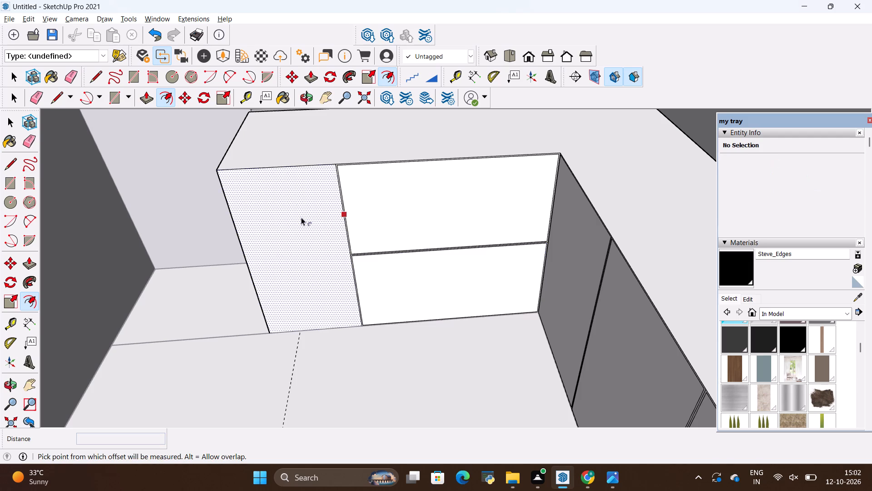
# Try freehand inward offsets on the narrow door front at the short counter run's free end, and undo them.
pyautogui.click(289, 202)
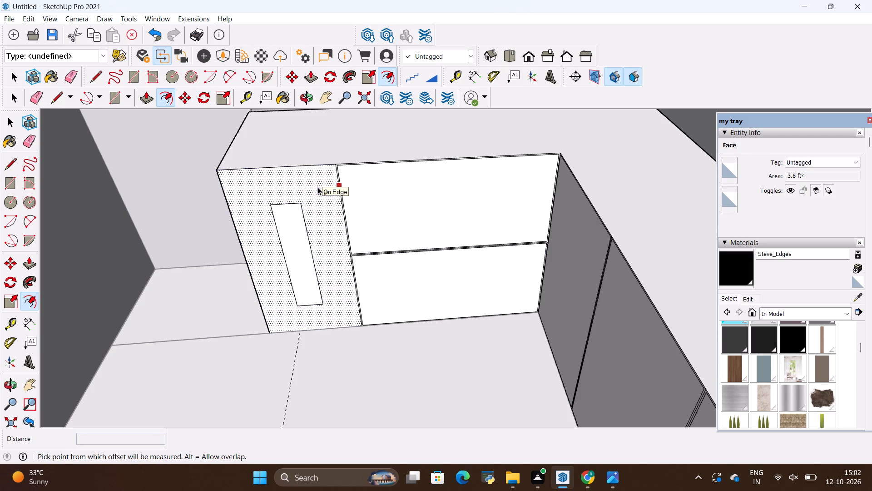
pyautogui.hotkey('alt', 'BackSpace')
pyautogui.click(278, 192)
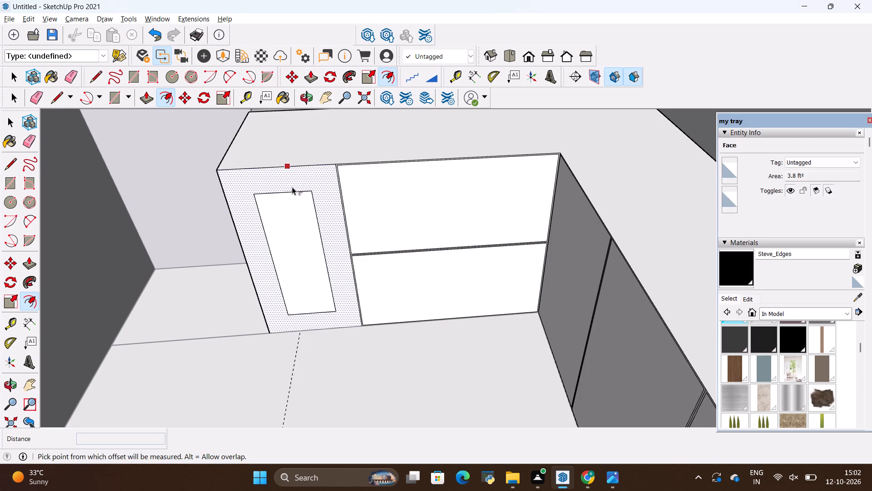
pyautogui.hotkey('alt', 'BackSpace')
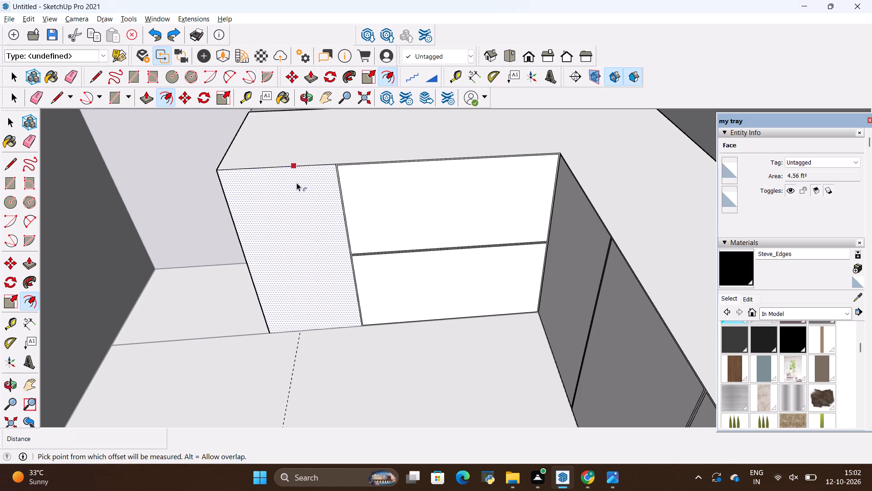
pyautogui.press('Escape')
# Offset the outline of the narrow door front at the short counter run's free end inward by .2".
pyautogui.click(297, 186)
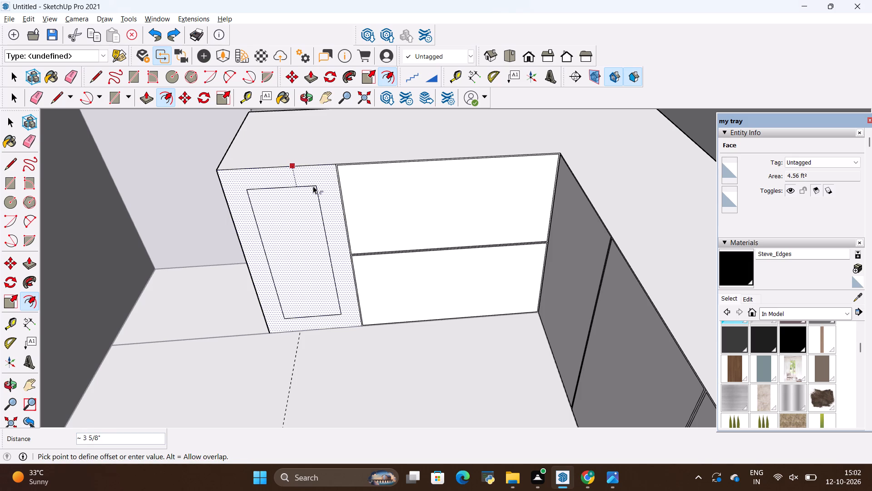
pyautogui.press('BackSpace')
pyautogui.write('.2"')
pyautogui.press('Return')
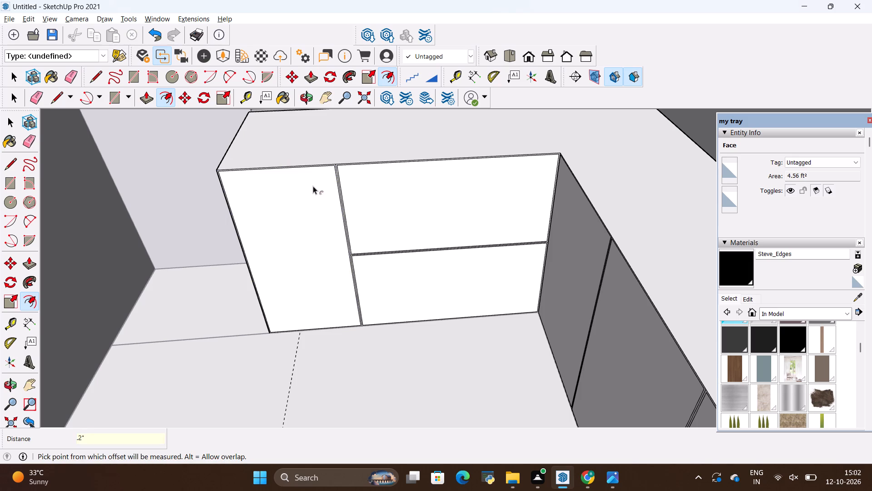
pyautogui.press('Escape')
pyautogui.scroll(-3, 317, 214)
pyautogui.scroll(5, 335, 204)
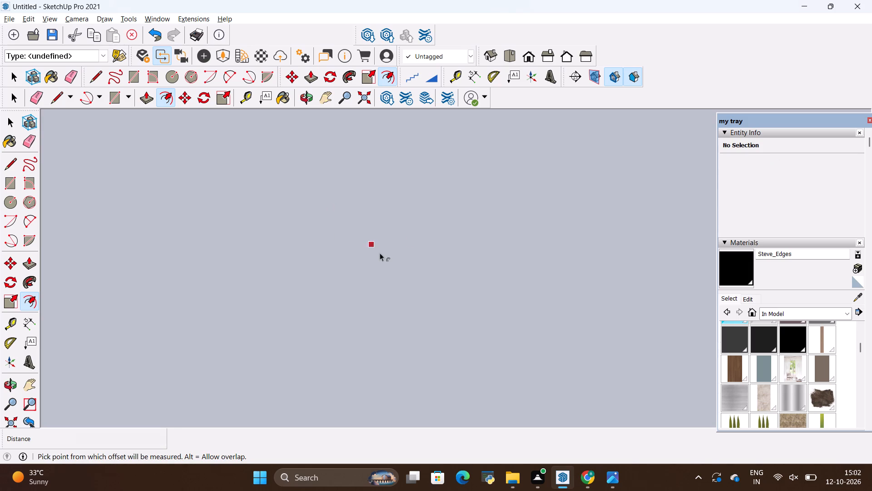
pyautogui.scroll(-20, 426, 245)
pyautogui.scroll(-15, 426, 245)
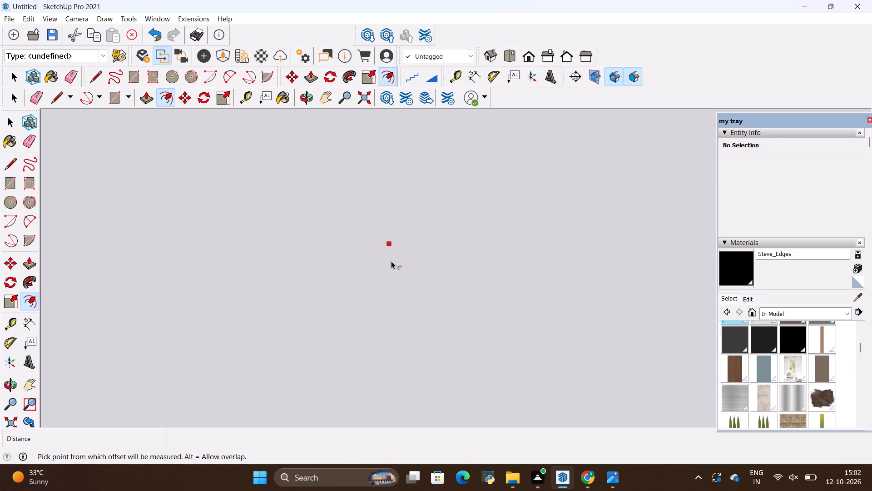
# Erase the centre divider lines at both joints between the three upper cabinet doors above the window, keeping the inset outlines.
pyautogui.scroll(-20, 391, 261)
pyautogui.scroll(-20, 391, 261)
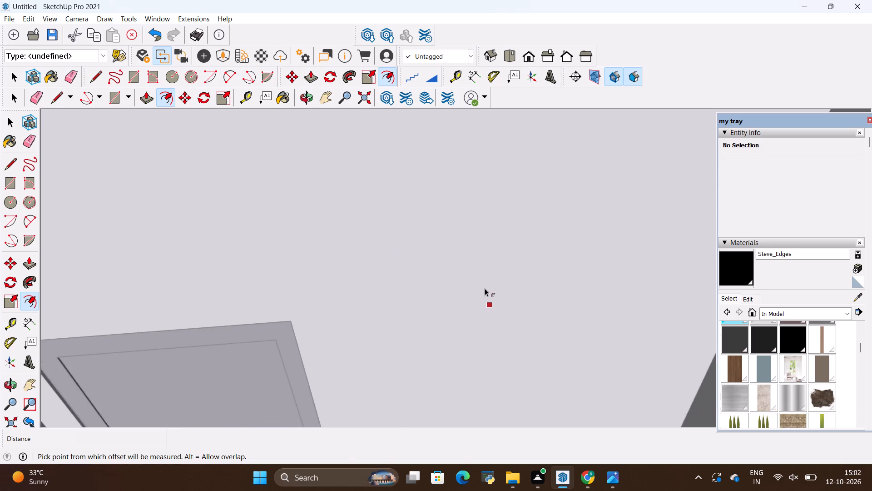
pyautogui.scroll(-20, 485, 288)
pyautogui.scroll(-5, 485, 288)
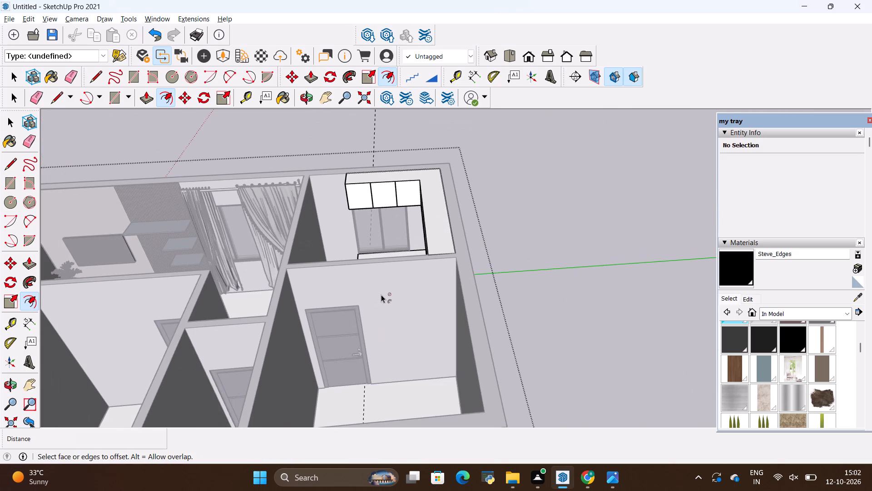
pyautogui.scroll(15, 387, 205)
pyautogui.scroll(3, 345, 166)
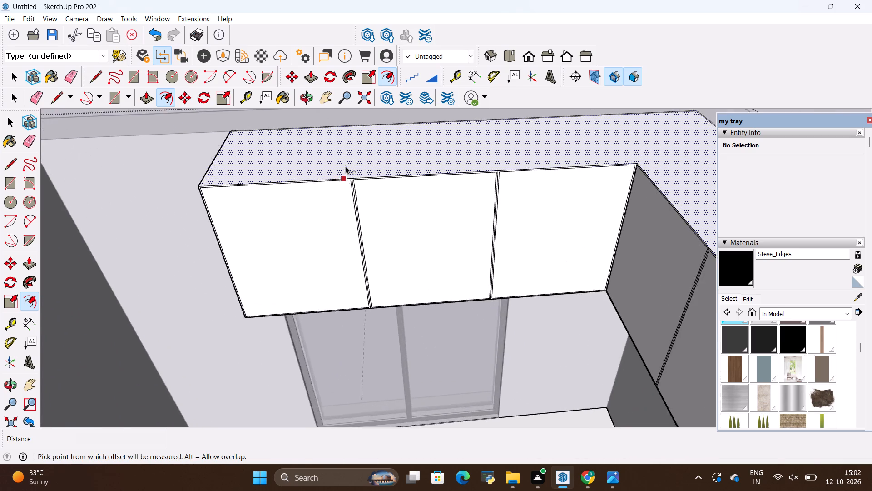
pyautogui.scroll(18, 345, 166)
pyautogui.press('e')
pyautogui.scroll(6, 349, 183)
pyautogui.moveTo(342, 195); pyautogui.dragTo(336, 205)
pyautogui.scroll(-7, 272, 238)
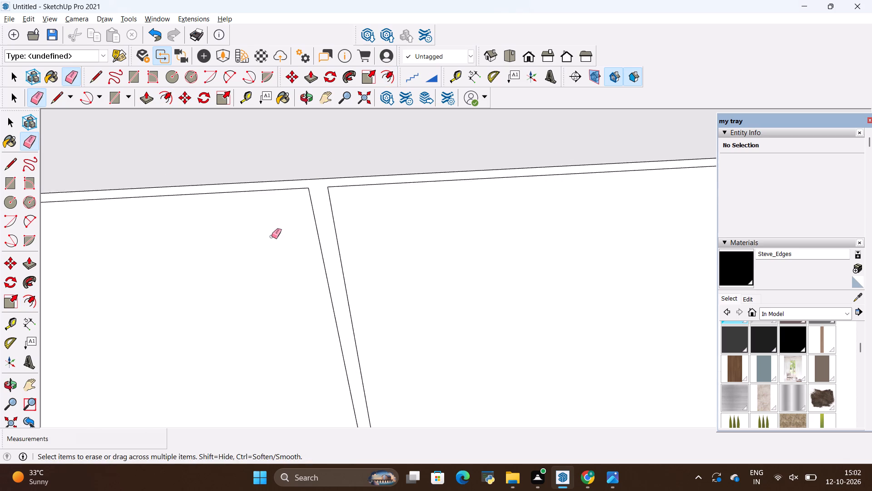
pyautogui.scroll(-7, 272, 236)
pyautogui.scroll(1, 272, 234)
pyautogui.scroll(-8, 272, 234)
pyautogui.scroll(11, 592, 201)
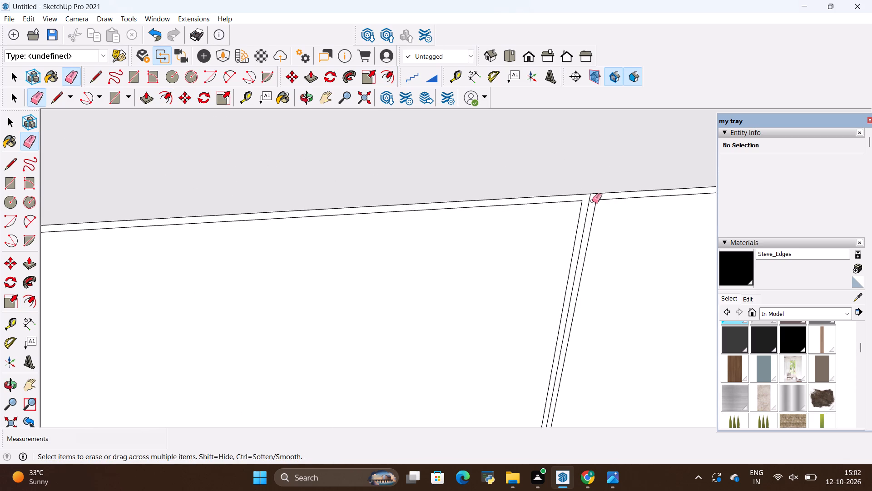
pyautogui.scroll(5, 592, 201)
pyautogui.moveTo(587, 197); pyautogui.dragTo(582, 201)
pyautogui.scroll(-16, 214, 269)
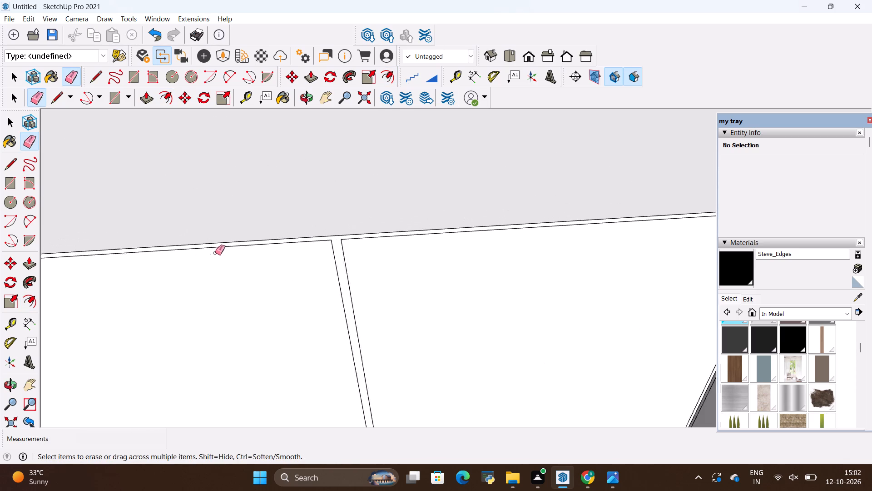
# Erase the centre divider lines at the two door joints nearest the corner on the long wall's upper cabinets.
pyautogui.scroll(-14, 215, 253)
pyautogui.moveTo(218, 320); pyautogui.dragTo(421, 337, button='middle')
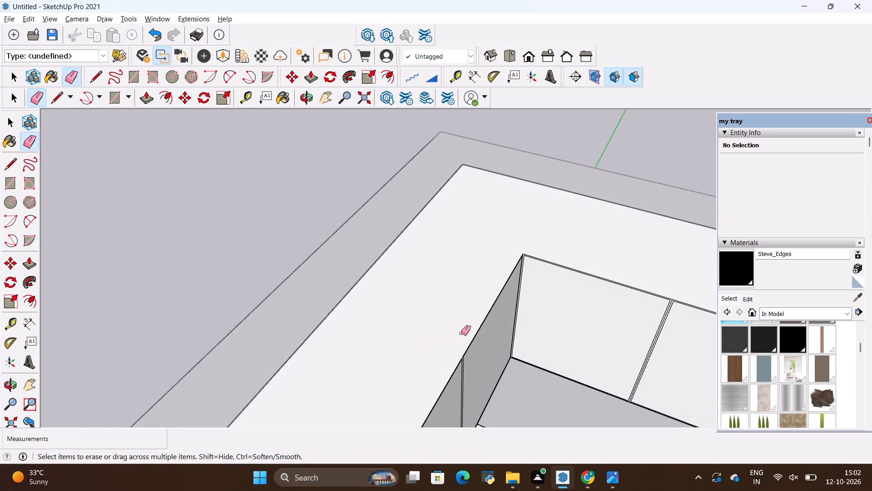
pyautogui.keyDown('shift'); pyautogui.moveTo(501, 336); pyautogui.dragTo(142, 296, button='middle'); pyautogui.keyUp('shift')
pyautogui.moveTo(301, 340); pyautogui.dragTo(363, 290, button='middle')
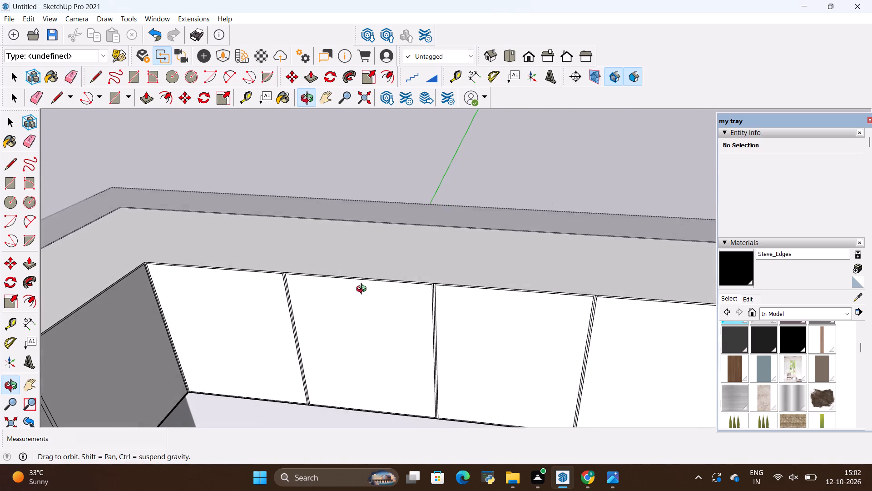
pyautogui.moveTo(363, 290); pyautogui.dragTo(364, 238, button='middle')
pyautogui.scroll(-3, 286, 312)
pyautogui.scroll(8, 306, 349)
pyautogui.scroll(2, 272, 201)
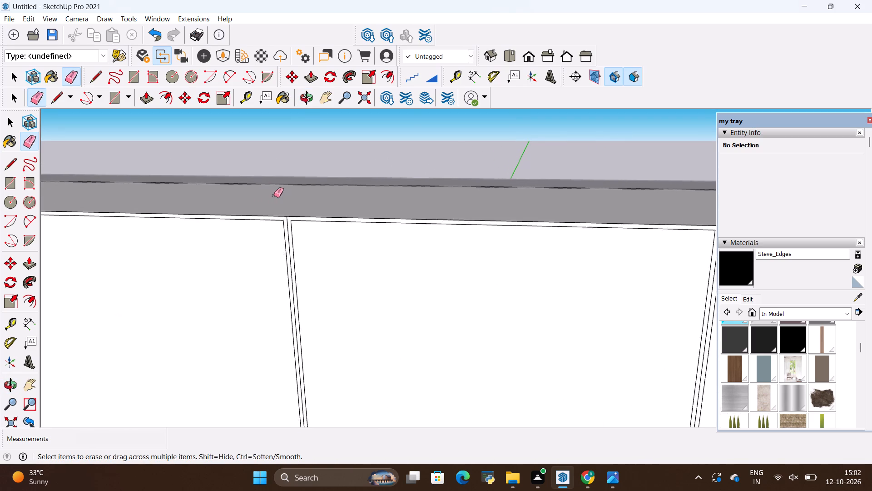
pyautogui.scroll(8, 274, 195)
pyautogui.click(293, 240)
pyautogui.scroll(-7, 199, 249)
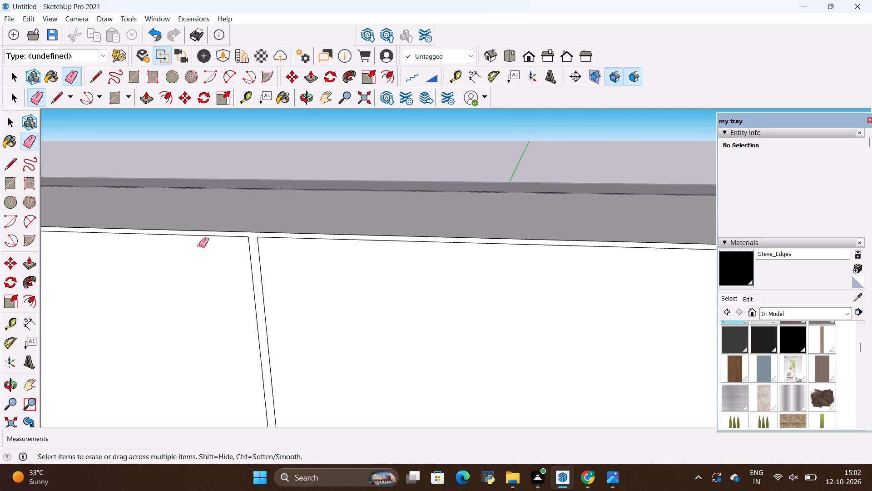
pyautogui.scroll(-7, 199, 245)
pyautogui.scroll(10, 520, 259)
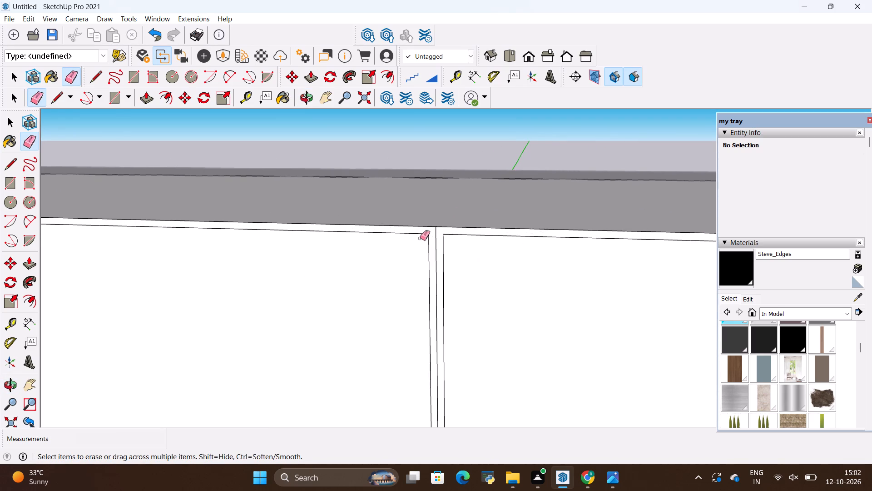
pyautogui.scroll(2, 435, 234)
pyautogui.moveTo(439, 232); pyautogui.dragTo(434, 236)
pyautogui.scroll(-10, 328, 262)
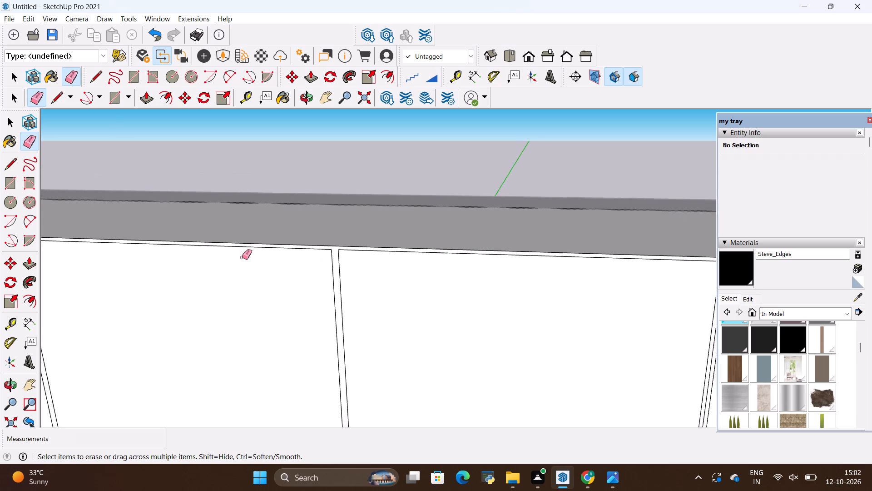
# Erase the centre divider lines at the remaining two door joints on the long wall's upper cabinets.
pyautogui.scroll(-11, 242, 257)
pyautogui.scroll(8, 434, 261)
pyautogui.scroll(6, 392, 266)
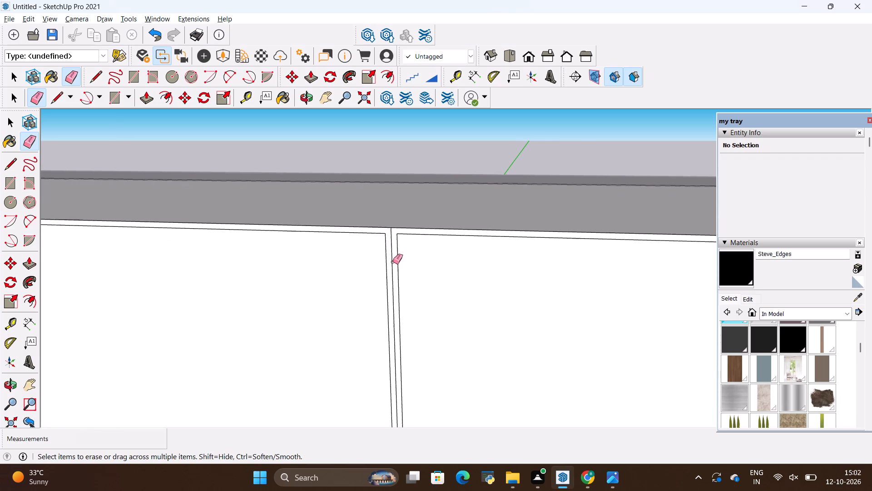
pyautogui.scroll(6, 393, 262)
pyautogui.moveTo(398, 257); pyautogui.dragTo(393, 270)
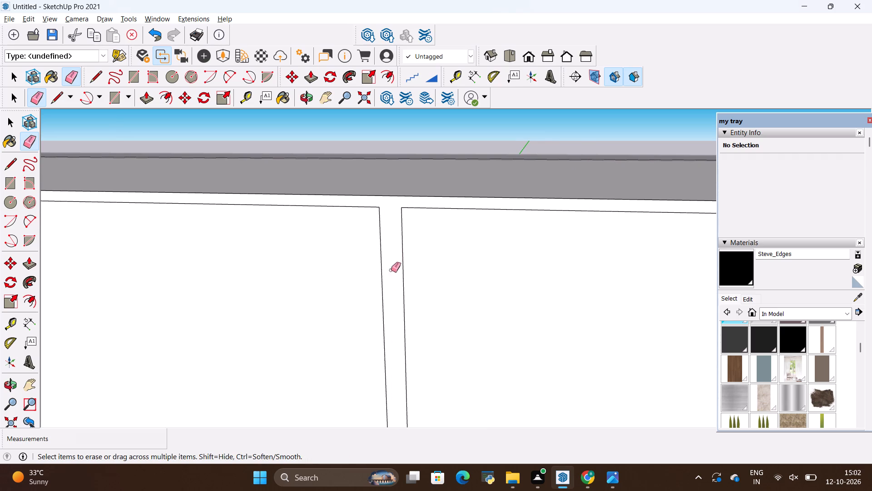
pyautogui.scroll(-20, 310, 268)
pyautogui.scroll(-1, 310, 268)
pyautogui.scroll(7, 454, 257)
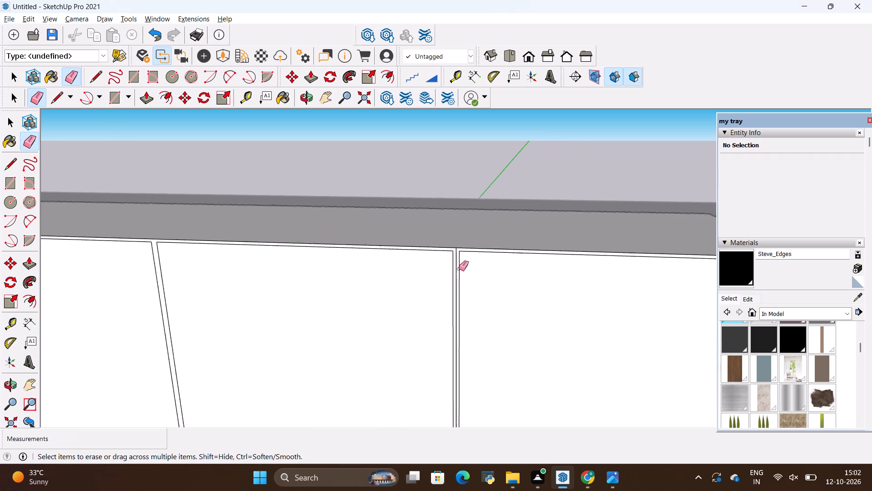
pyautogui.scroll(18, 459, 269)
pyautogui.moveTo(455, 270); pyautogui.dragTo(446, 279)
pyautogui.scroll(-4, 438, 272)
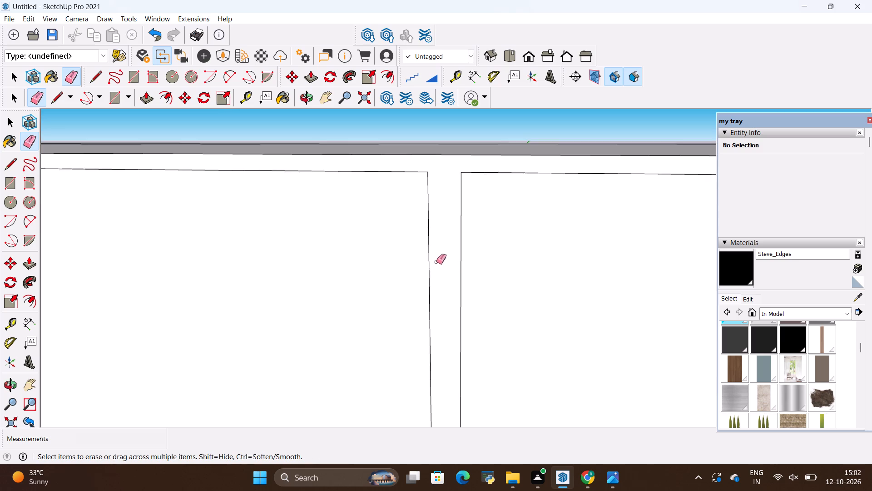
pyautogui.scroll(-20, 436, 262)
pyautogui.scroll(-15, 436, 262)
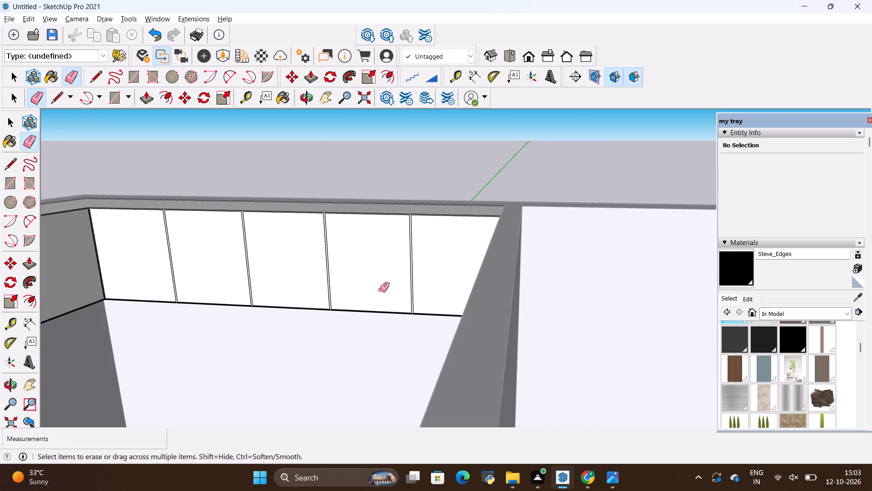
# Erase the centre divider line at the door joint farthest from the corner on the long counter run's base cabinets.
pyautogui.moveTo(370, 327); pyautogui.dragTo(381, 362, button='middle')
pyautogui.scroll(-1, 381, 361)
pyautogui.keyDown('shift'); pyautogui.moveTo(377, 378); pyautogui.dragTo(368, 207, button='middle'); pyautogui.keyUp('shift')
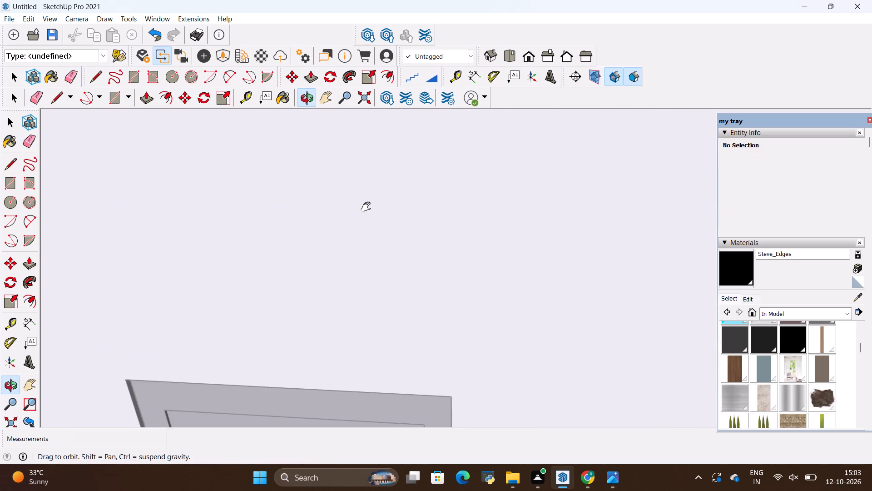
pyautogui.keyDown('shift'); pyautogui.moveTo(368, 207); pyautogui.dragTo(369, 216, button='middle'); pyautogui.keyUp('shift')
pyautogui.moveTo(369, 214); pyautogui.dragTo(381, 318, button='middle')
pyautogui.scroll(-12, 382, 316)
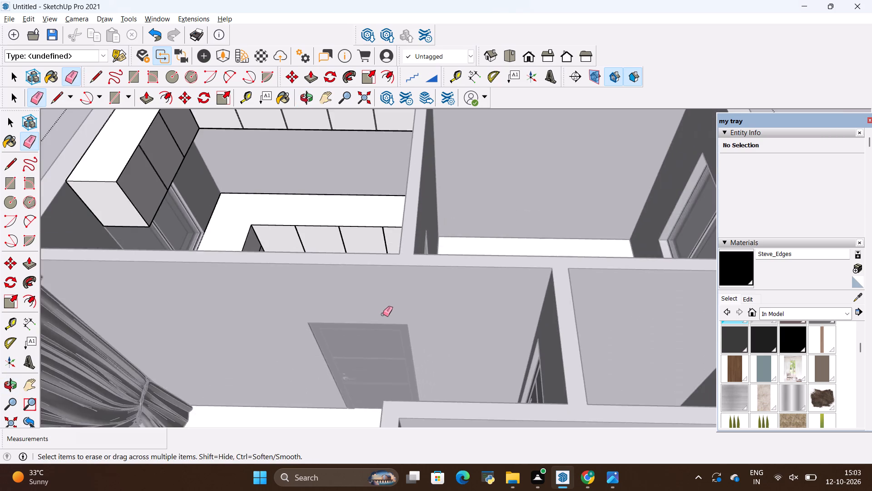
pyautogui.scroll(20, 363, 238)
pyautogui.scroll(7, 363, 238)
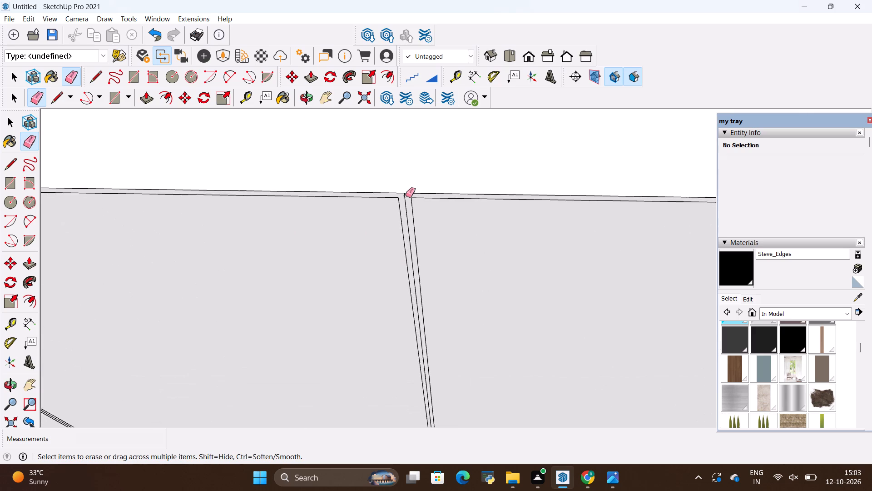
pyautogui.scroll(7, 406, 195)
pyautogui.moveTo(406, 197); pyautogui.dragTo(403, 206)
pyautogui.scroll(-10, 472, 204)
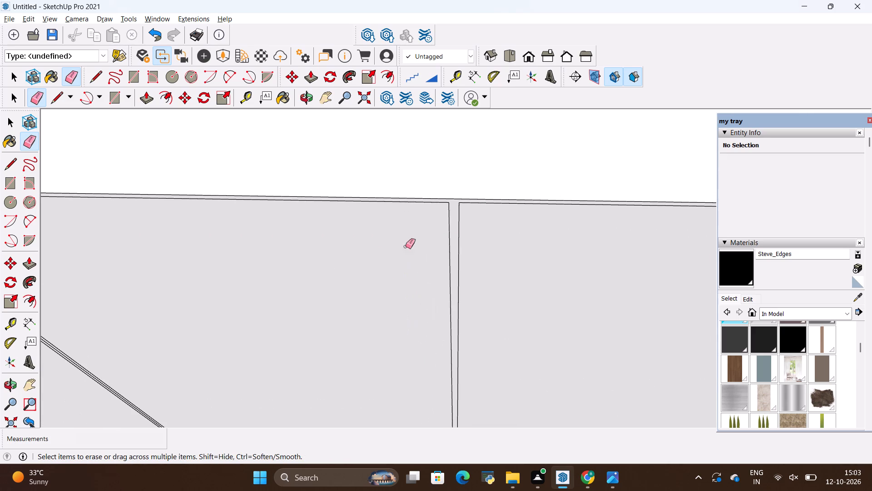
# Erase the centre divider lines at the other two door joints, toward the corner, on the long counter run's base cabinets.
pyautogui.keyDown('shift'); pyautogui.moveTo(255, 292); pyautogui.dragTo(490, 284, button='middle'); pyautogui.keyUp('shift')
pyautogui.keyDown('shift'); pyautogui.moveTo(100, 264); pyautogui.dragTo(267, 289, button='middle'); pyautogui.keyUp('shift')
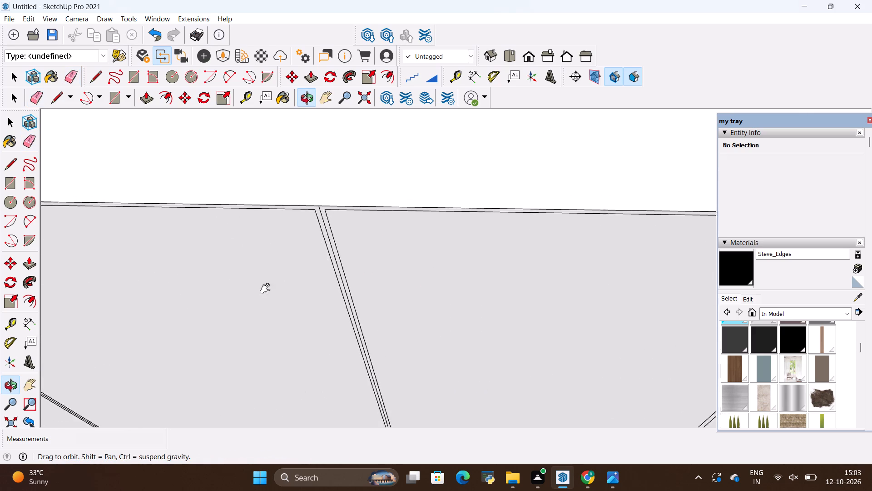
pyautogui.keyDown('shift'); pyautogui.moveTo(267, 289); pyautogui.dragTo(325, 302, button='middle'); pyautogui.keyUp('shift')
pyautogui.scroll(8, 410, 240)
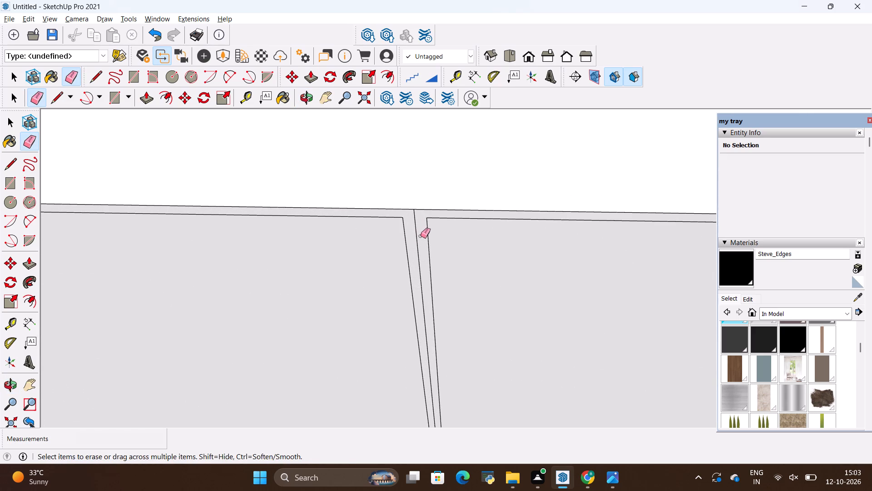
pyautogui.moveTo(421, 236); pyautogui.dragTo(416, 247)
pyautogui.keyDown('shift'); pyautogui.moveTo(131, 312); pyautogui.dragTo(532, 278, button='middle'); pyautogui.keyUp('shift')
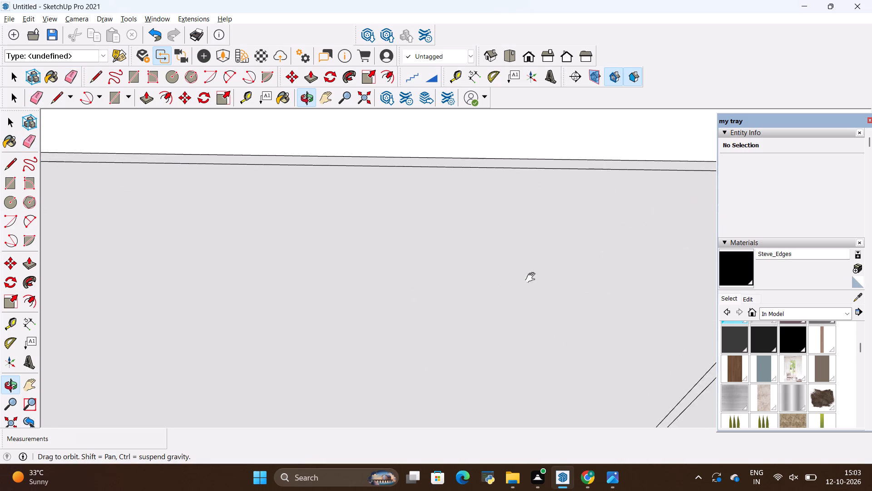
pyautogui.keyDown('shift'); pyautogui.moveTo(532, 278); pyautogui.dragTo(543, 277, button='middle'); pyautogui.keyUp('shift')
pyautogui.keyDown('shift'); pyautogui.moveTo(87, 317); pyautogui.dragTo(532, 295, button='middle'); pyautogui.keyUp('shift')
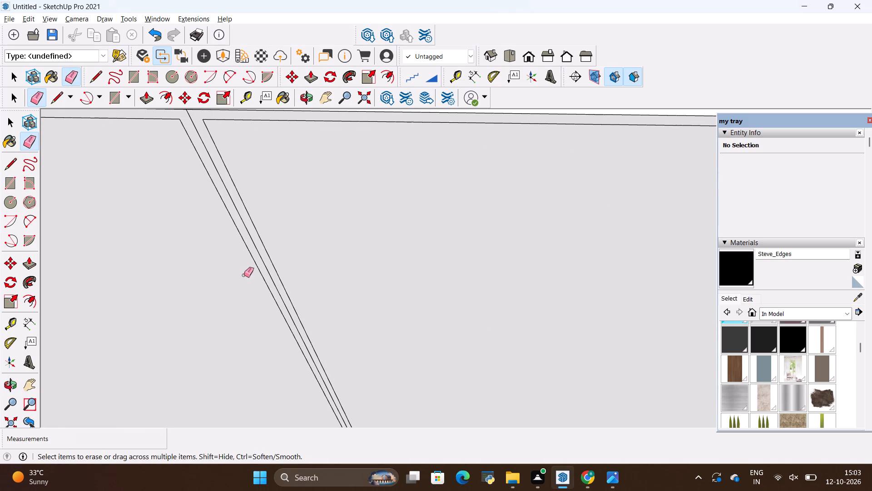
pyautogui.scroll(5, 248, 273)
pyautogui.moveTo(274, 254); pyautogui.dragTo(270, 263)
pyautogui.scroll(-4, 279, 264)
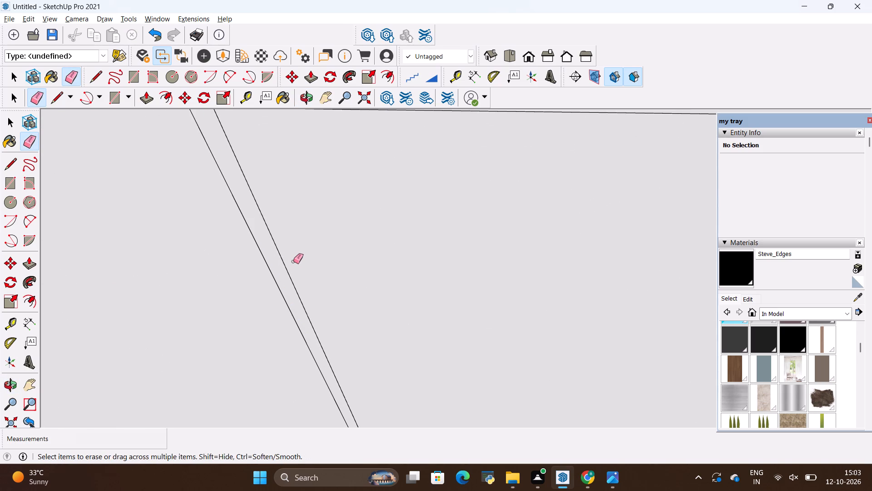
# Erase the centre divider lines between the two drawers and between the narrow door and drawers on the short counter run.
pyautogui.scroll(-16, 293, 261)
pyautogui.scroll(-6, 293, 261)
pyautogui.scroll(-8, 245, 262)
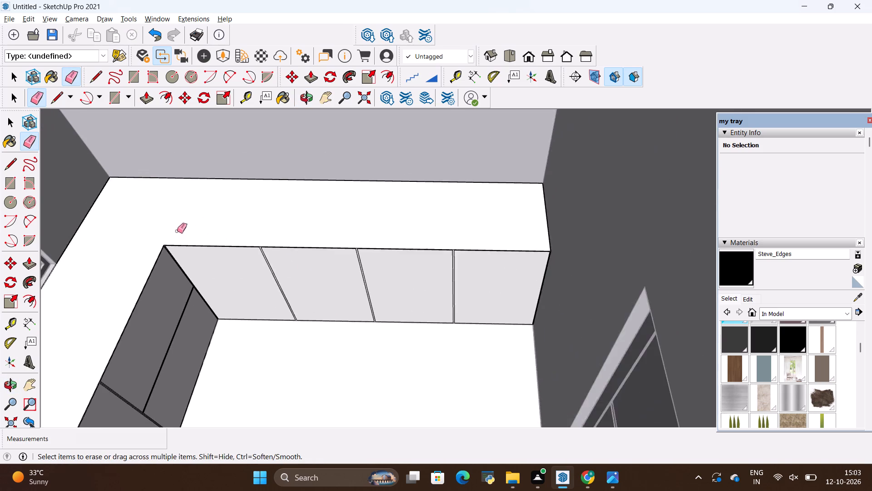
pyautogui.scroll(-3, 177, 231)
pyautogui.keyDown('shift'); pyautogui.moveTo(165, 313); pyautogui.dragTo(271, 261, button='middle'); pyautogui.keyUp('shift')
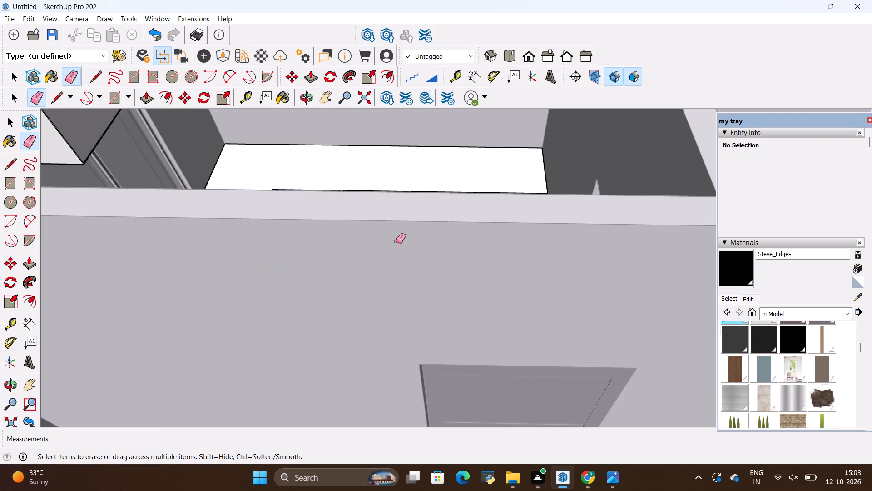
pyautogui.moveTo(396, 241); pyautogui.dragTo(120, 252, button='middle')
pyautogui.keyDown('shift'); pyautogui.moveTo(357, 269); pyautogui.dragTo(198, 348, button='middle'); pyautogui.keyUp('shift')
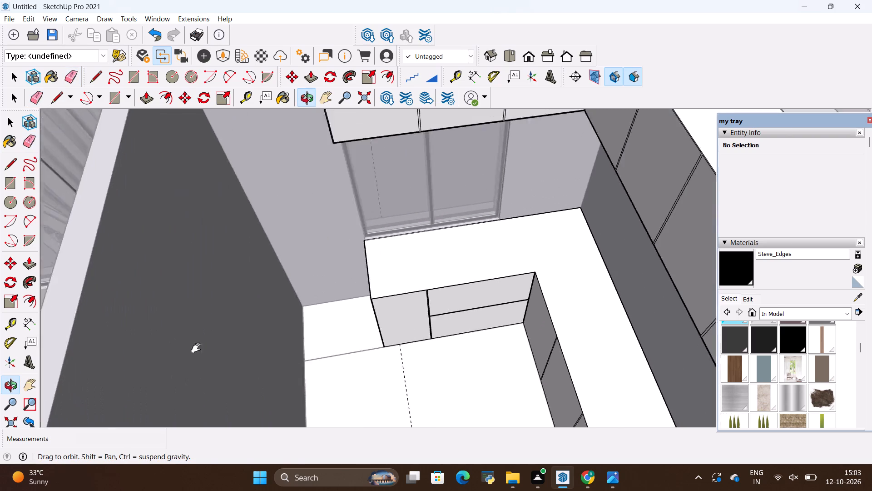
pyautogui.keyDown('shift'); pyautogui.moveTo(198, 348); pyautogui.dragTo(188, 352, button='middle'); pyautogui.keyUp('shift')
pyautogui.scroll(18, 393, 325)
pyautogui.scroll(1, 349, 341)
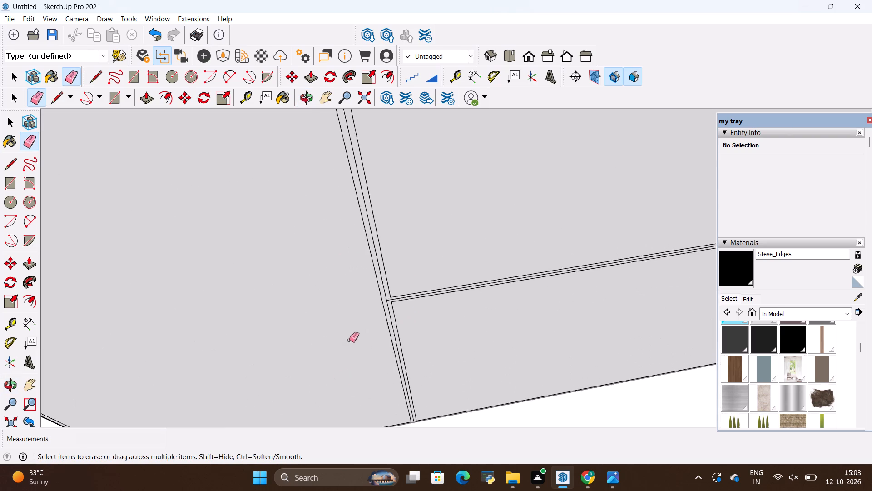
pyautogui.scroll(1, 349, 340)
pyautogui.moveTo(348, 340); pyautogui.dragTo(308, 250, button='middle')
pyautogui.scroll(12, 373, 247)
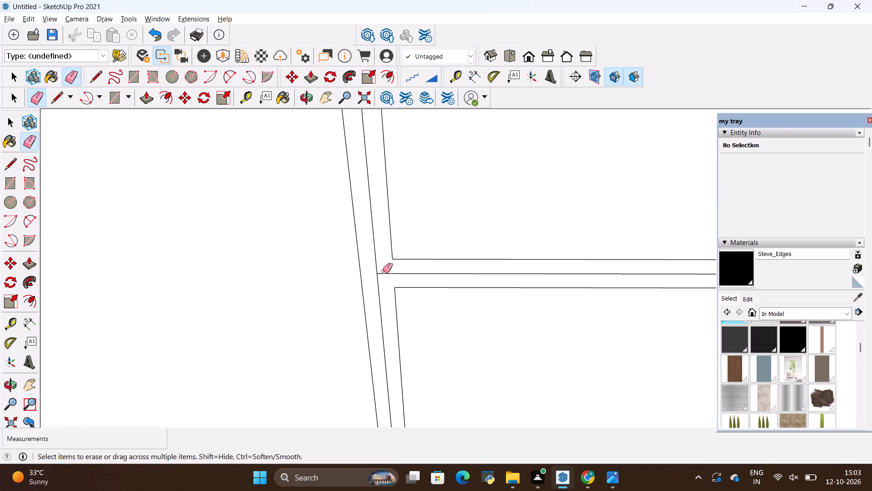
pyautogui.moveTo(382, 270); pyautogui.dragTo(378, 276)
pyautogui.moveTo(378, 267); pyautogui.dragTo(376, 271)
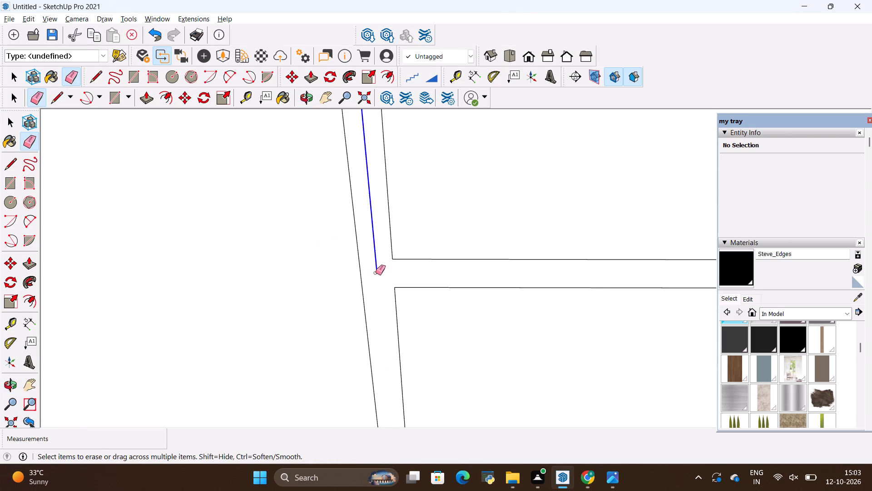
# Inspect the short counter run and the upper cabinets above the window, checking the joints between the door and drawer fronts.
pyautogui.scroll(-11, 352, 306)
pyautogui.moveTo(376, 240); pyautogui.dragTo(401, 342, button='middle')
pyautogui.scroll(-1, 376, 244)
pyautogui.scroll(-20, 401, 342)
pyautogui.scroll(-9, 401, 342)
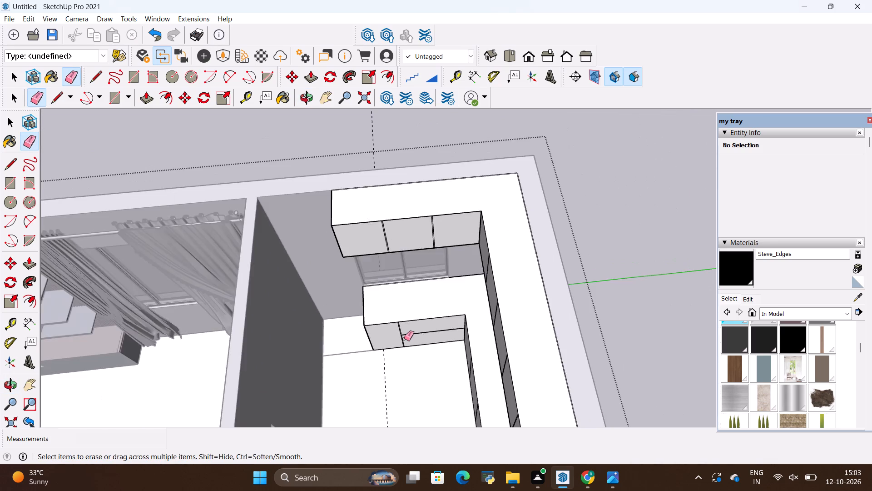
pyautogui.scroll(-5, 404, 339)
pyautogui.moveTo(404, 339); pyautogui.dragTo(370, 275, button='middle')
pyautogui.scroll(7, 381, 306)
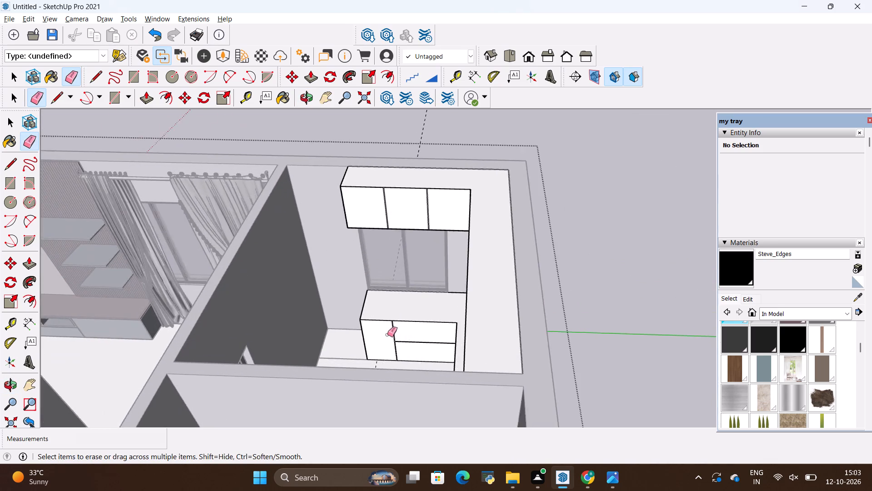
pyautogui.scroll(18, 387, 335)
pyautogui.scroll(2, 400, 281)
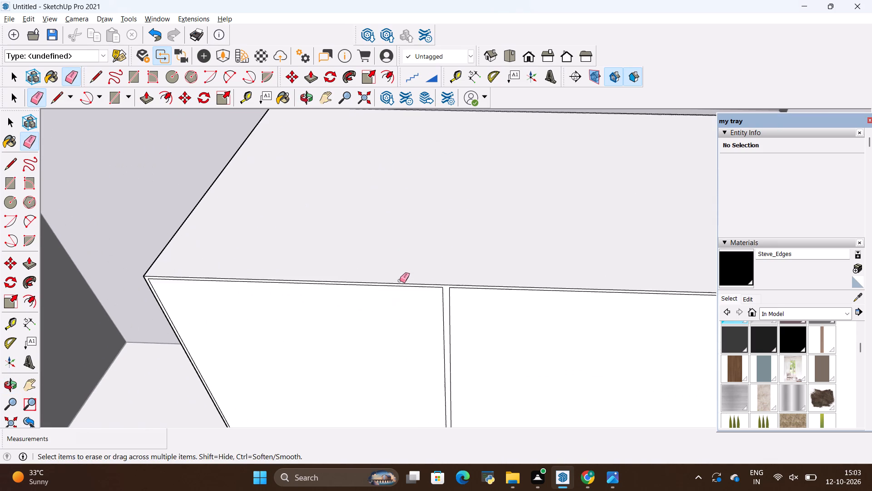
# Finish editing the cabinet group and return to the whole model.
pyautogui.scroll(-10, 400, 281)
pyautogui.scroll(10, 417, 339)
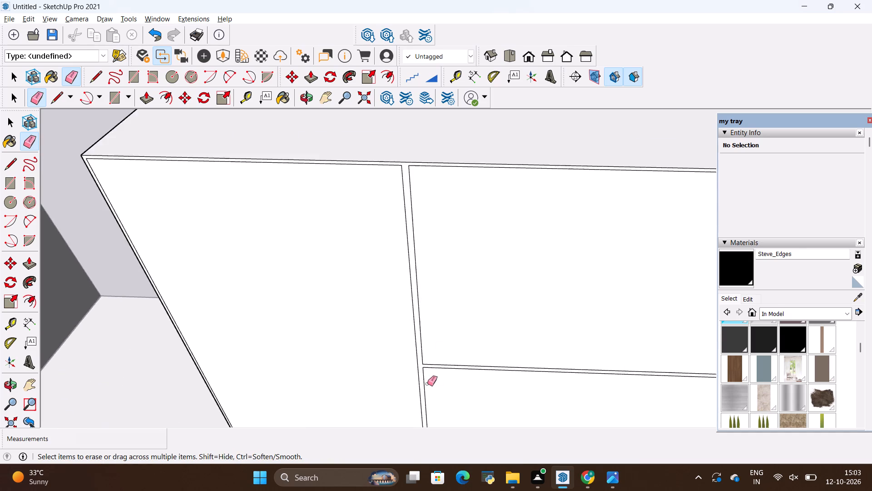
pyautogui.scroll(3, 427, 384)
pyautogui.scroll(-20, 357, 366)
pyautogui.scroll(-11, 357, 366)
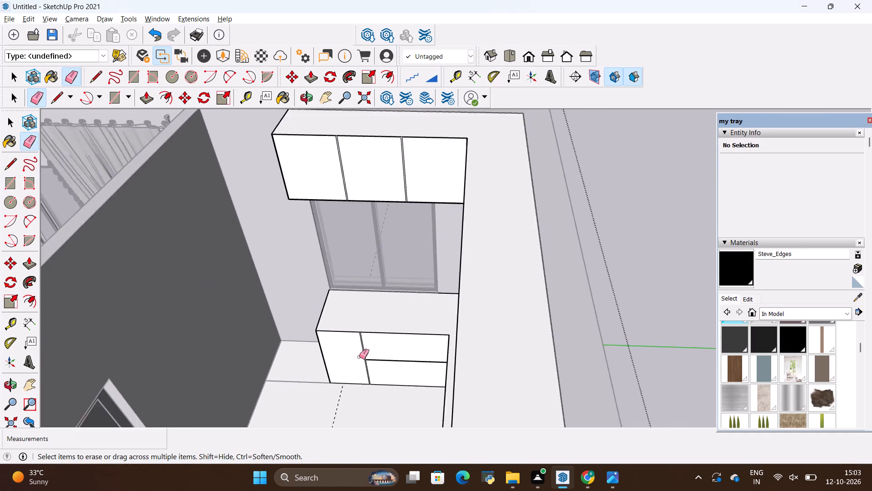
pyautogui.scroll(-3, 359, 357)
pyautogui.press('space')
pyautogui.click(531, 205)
# Open the cabinet group and push the gap face between the upper cabinet doors above the window inward by .18".
pyautogui.scroll(7, 342, 264)
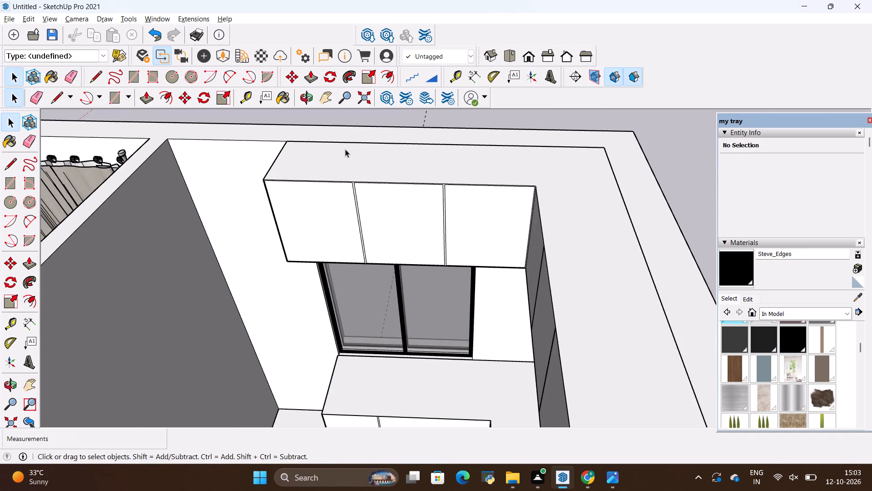
pyautogui.scroll(15, 345, 147)
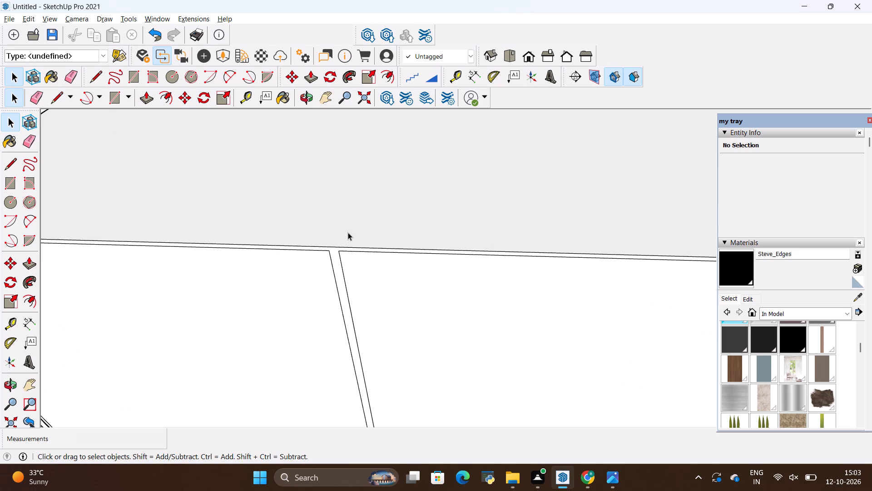
pyautogui.press('p')
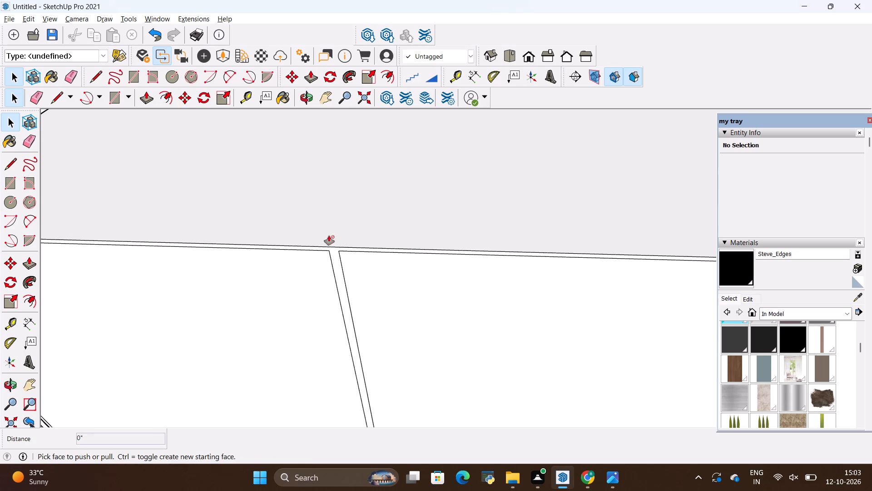
pyautogui.scroll(5, 320, 256)
pyautogui.click(340, 259)
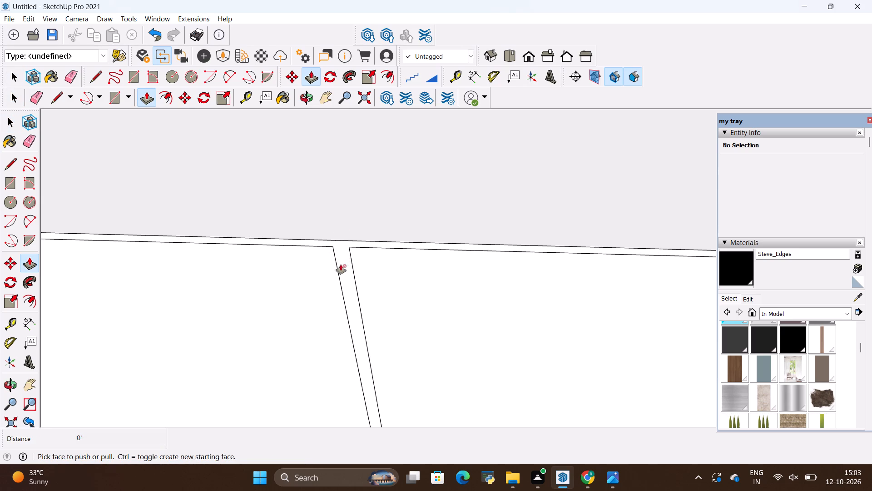
pyautogui.press('space')
pyautogui.click(342, 271)
pyautogui.doubleClick(342, 271)
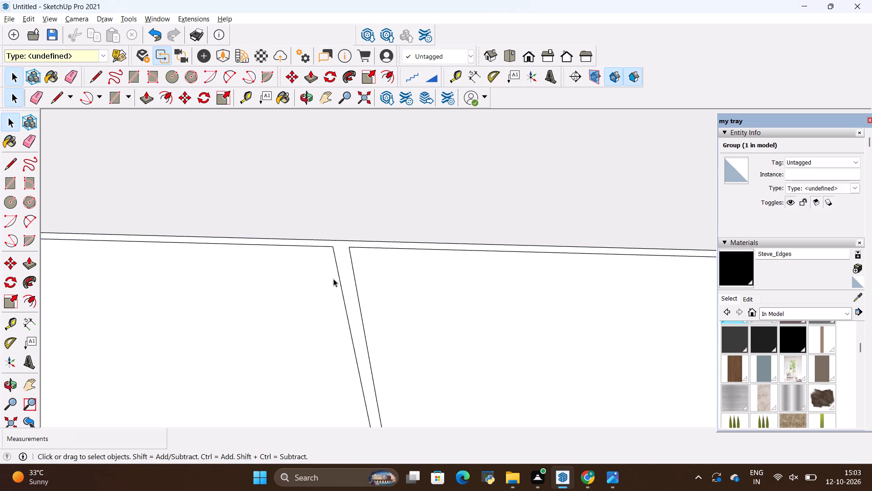
pyautogui.click(349, 275)
pyautogui.press('p')
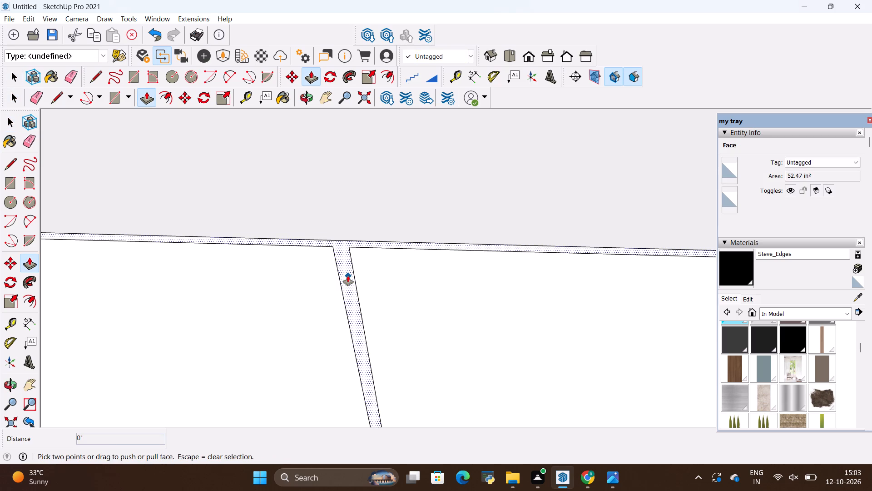
pyautogui.click(348, 276)
pyautogui.press('BackSpace')
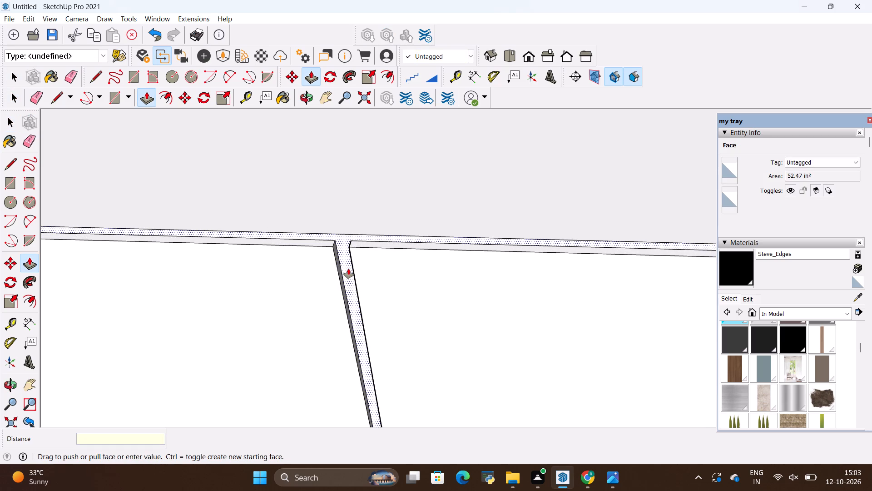
pyautogui.write('.18')
pyautogui.hotkey('shift', '"')
pyautogui.press('Return')
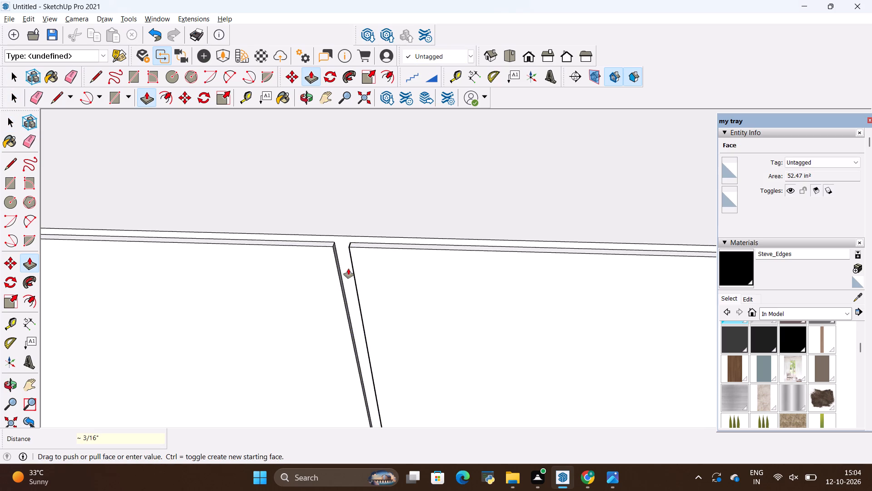
# Push the gap face between the upper cabinet doors on the long run inward by .18".
pyautogui.scroll(-19, 336, 230)
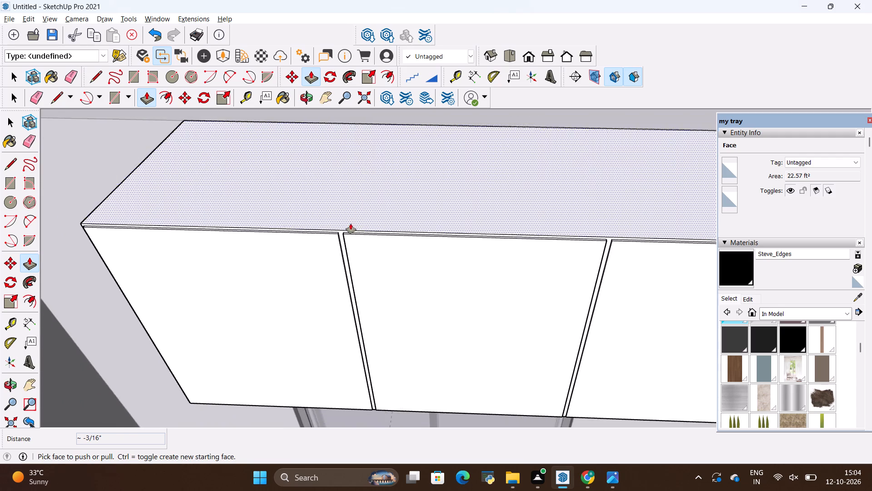
pyautogui.scroll(-10, 351, 224)
pyautogui.scroll(-12, 374, 256)
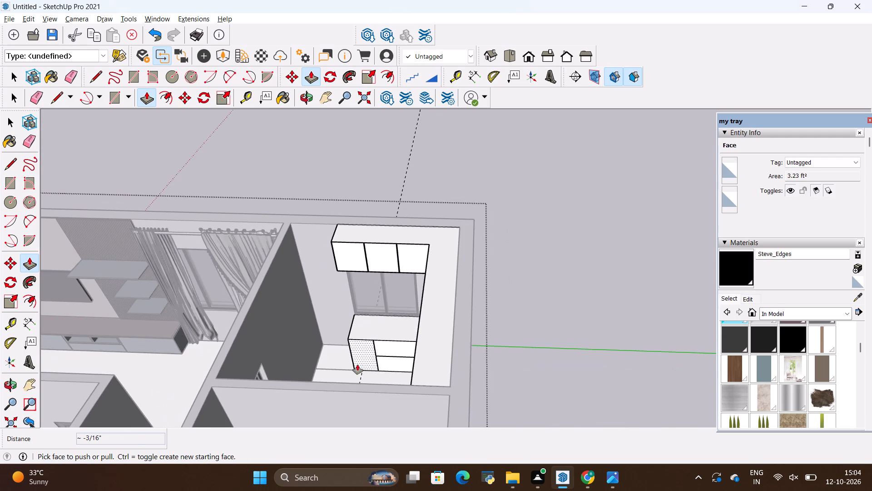
pyautogui.moveTo(357, 365); pyautogui.dragTo(556, 330, button='middle')
pyautogui.scroll(14, 600, 270)
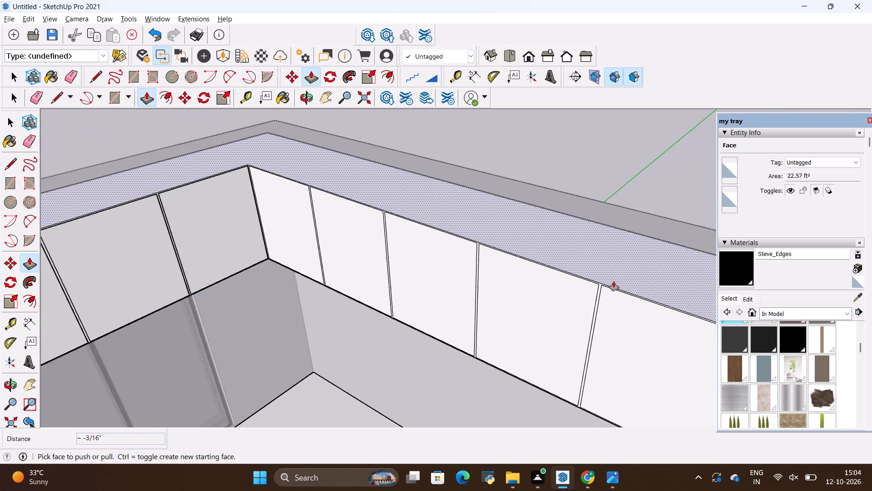
pyautogui.scroll(13, 614, 281)
pyautogui.moveTo(501, 385); pyautogui.dragTo(592, 380, button='middle')
pyautogui.scroll(-2, 443, 334)
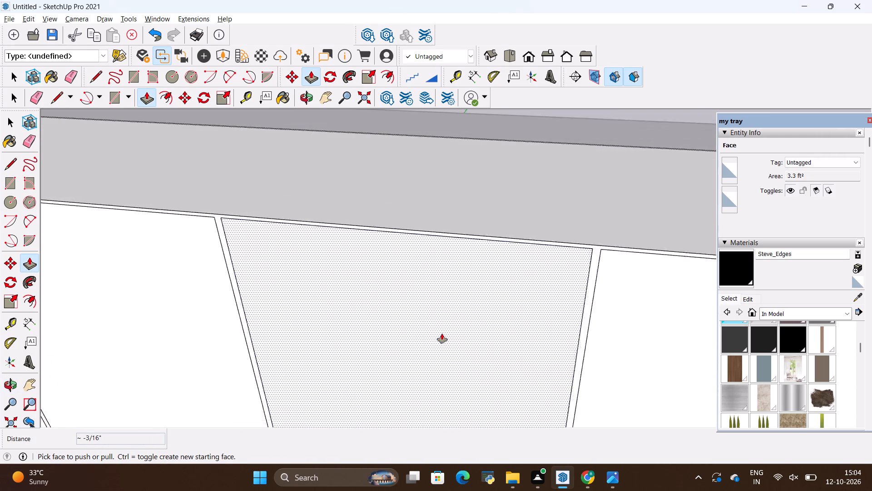
pyautogui.scroll(-8, 442, 334)
pyautogui.scroll(12, 515, 314)
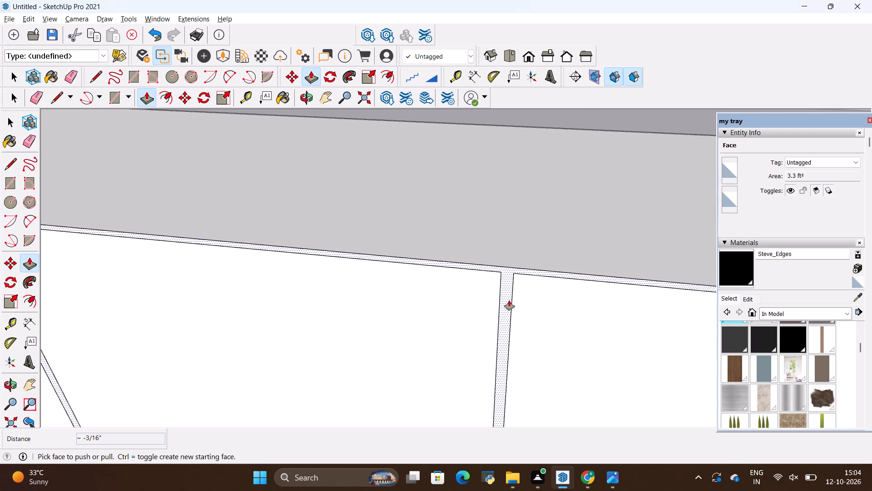
pyautogui.click(509, 301)
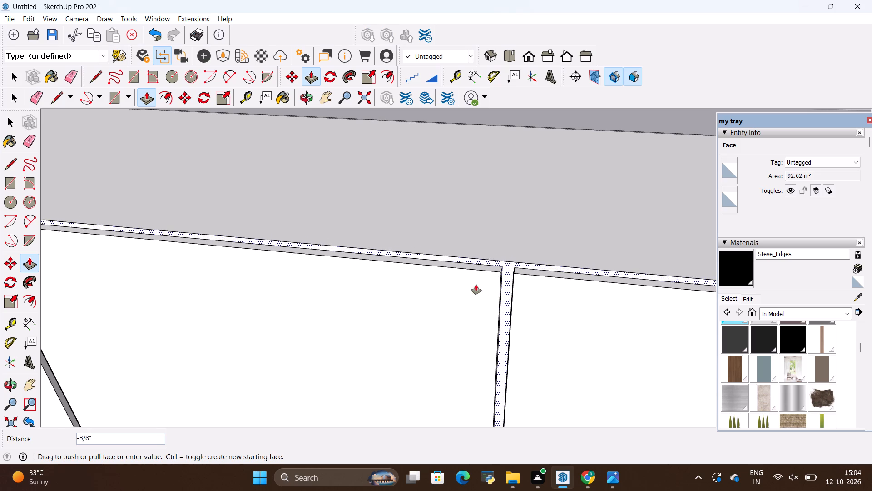
pyautogui.press('BackSpace')
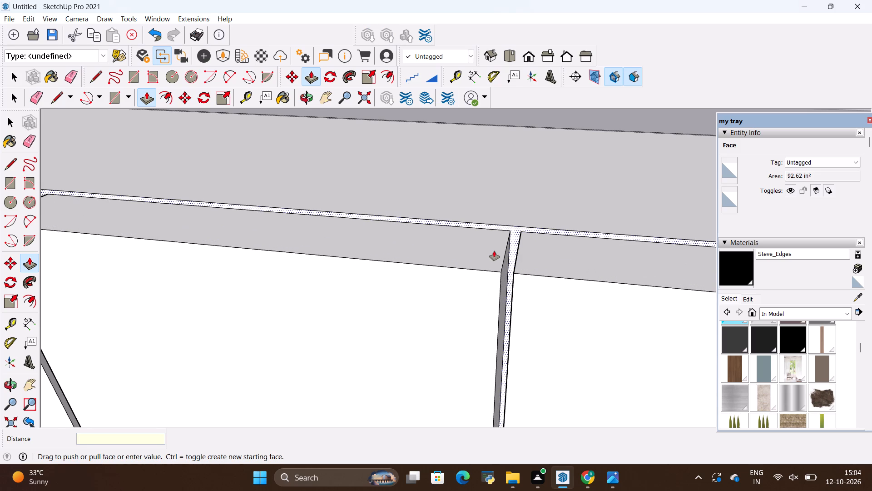
pyautogui.press('BackSpace')
pyautogui.press('.')
pyautogui.write('18"')
pyautogui.press('Return')
pyautogui.press('Escape')
# Push the gap face between the base cabinet doors on the long counter run inward by .18".
pyautogui.scroll(-5, 486, 263)
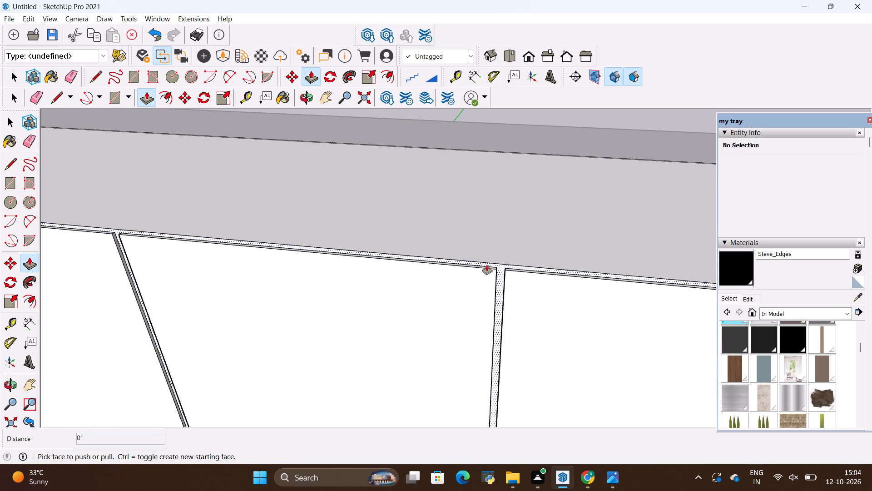
pyautogui.scroll(-4, 495, 254)
pyautogui.scroll(1, 496, 255)
pyautogui.scroll(-19, 496, 255)
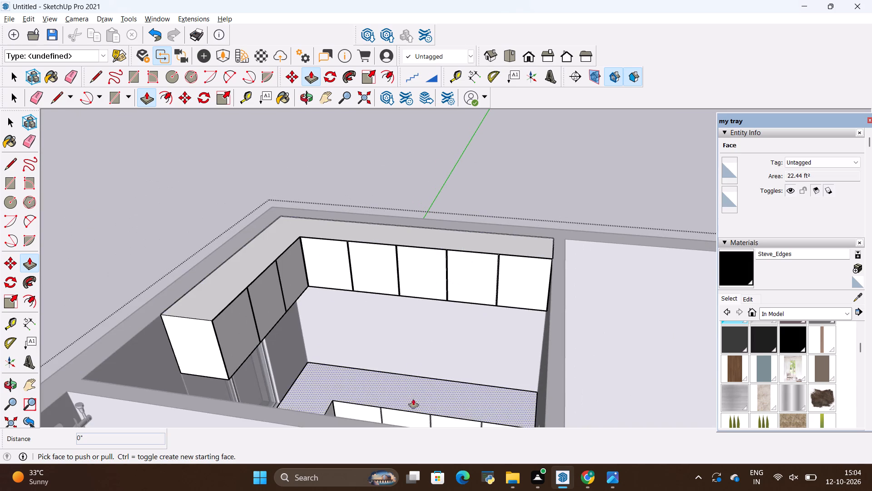
pyautogui.scroll(1, 413, 357)
pyautogui.scroll(-5, 411, 310)
pyautogui.moveTo(411, 344); pyautogui.dragTo(421, 389, button='middle')
pyautogui.scroll(-1, 421, 389)
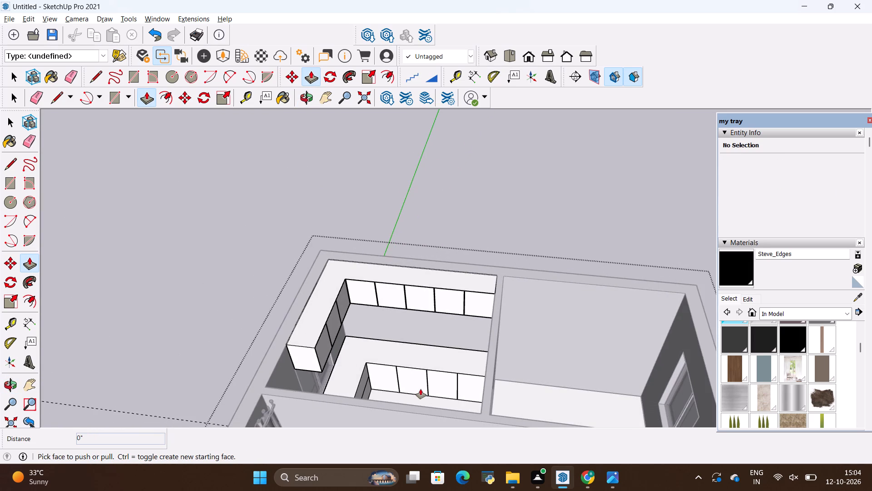
pyautogui.scroll(20, 431, 395)
pyautogui.scroll(7, 431, 395)
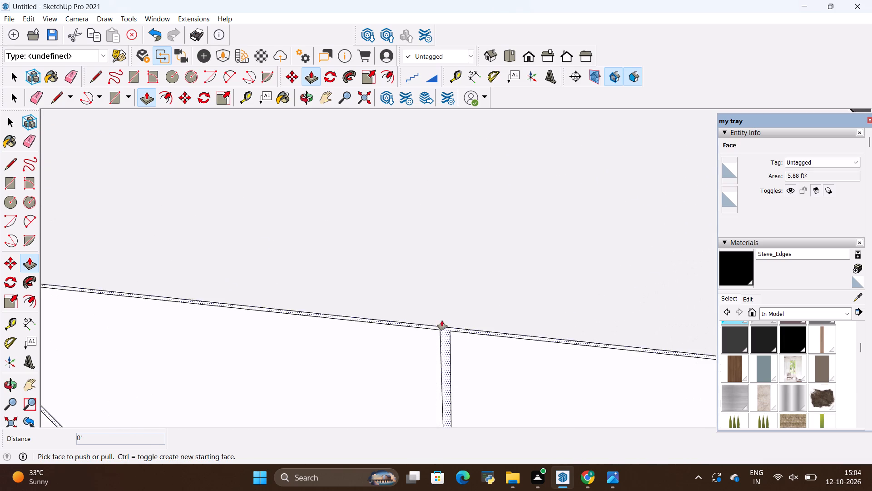
pyautogui.scroll(6, 442, 321)
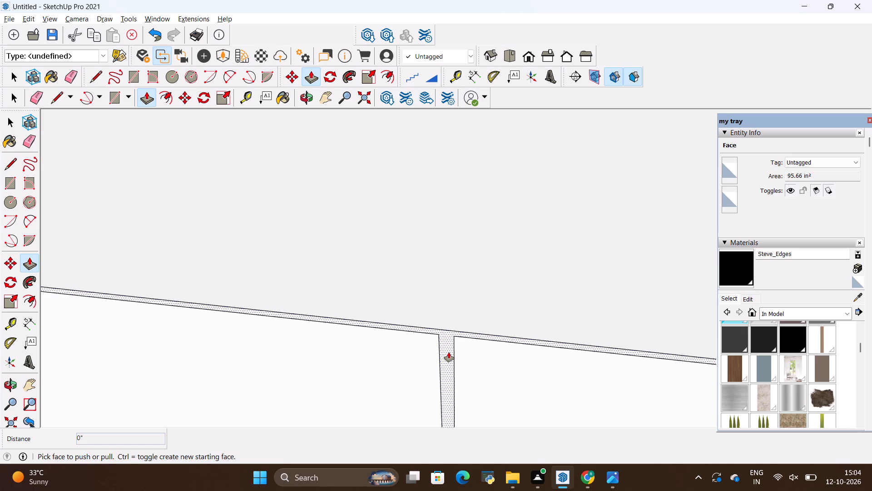
pyautogui.click(449, 352)
pyautogui.press('BackSpace')
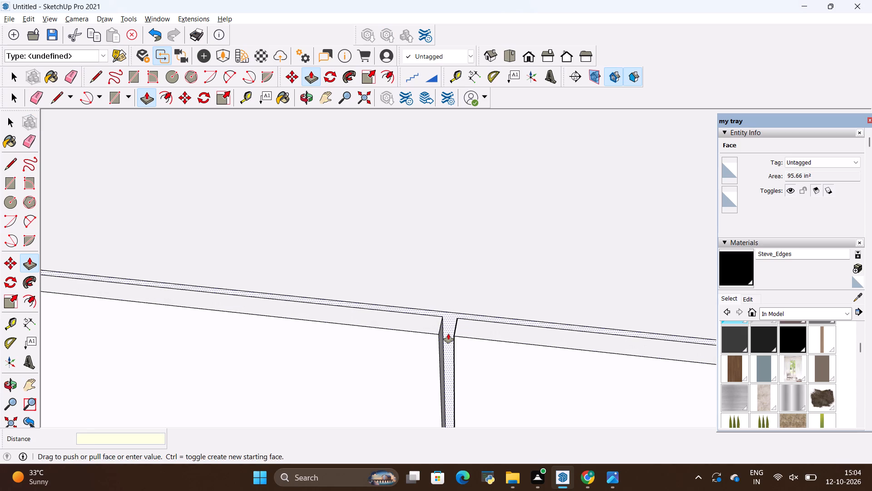
pyautogui.write('.18"')
pyautogui.press('Return')
pyautogui.press('Escape')
# Push the gap face around the narrow door and two drawers on the short counter run inward by .18".
pyautogui.scroll(-13, 513, 351)
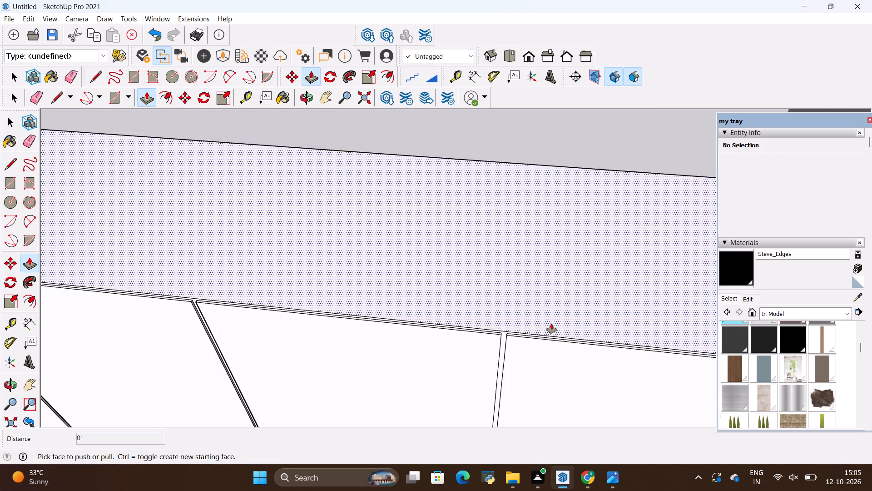
pyautogui.scroll(-19, 551, 324)
pyautogui.moveTo(550, 341); pyautogui.dragTo(316, 425, button='middle')
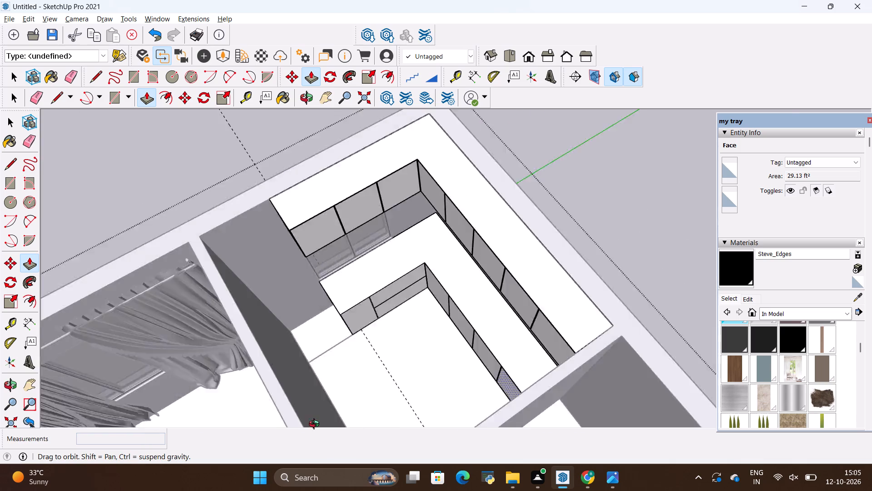
pyautogui.moveTo(316, 425); pyautogui.dragTo(274, 355, button='middle')
pyautogui.scroll(12, 401, 283)
pyautogui.scroll(2, 356, 230)
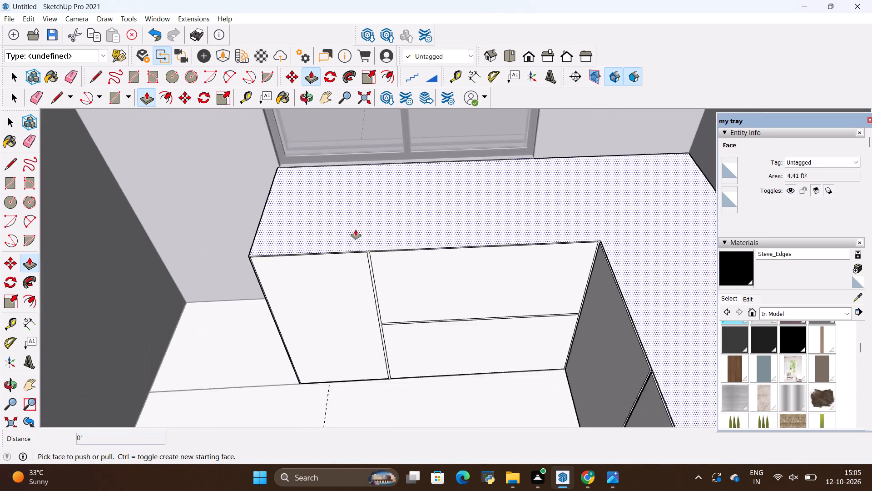
pyautogui.scroll(20, 356, 230)
pyautogui.scroll(1, 356, 230)
pyautogui.click(379, 305)
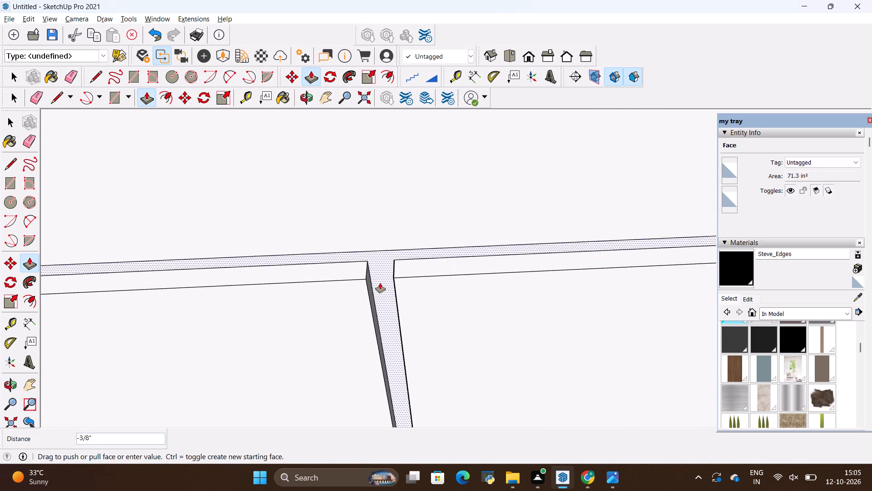
pyautogui.press('BackSpace')
pyautogui.write('.18"')
pyautogui.press('Return')
pyautogui.press('Escape')
# Inspect the recessed gaps around the drawers on the short run and the doors on the long counter run.
pyautogui.scroll(1, 379, 276)
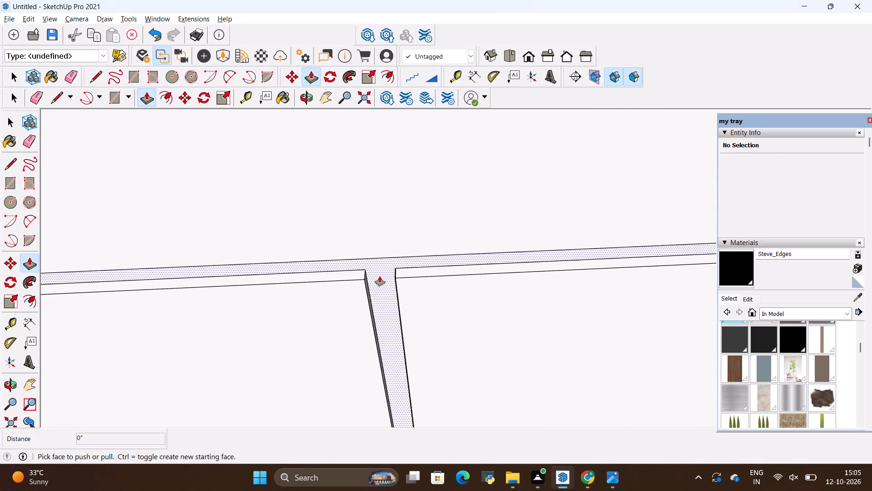
pyautogui.scroll(-20, 385, 279)
pyautogui.scroll(-12, 385, 279)
pyautogui.scroll(20, 479, 346)
pyautogui.scroll(3, 479, 346)
pyautogui.scroll(-7, 404, 289)
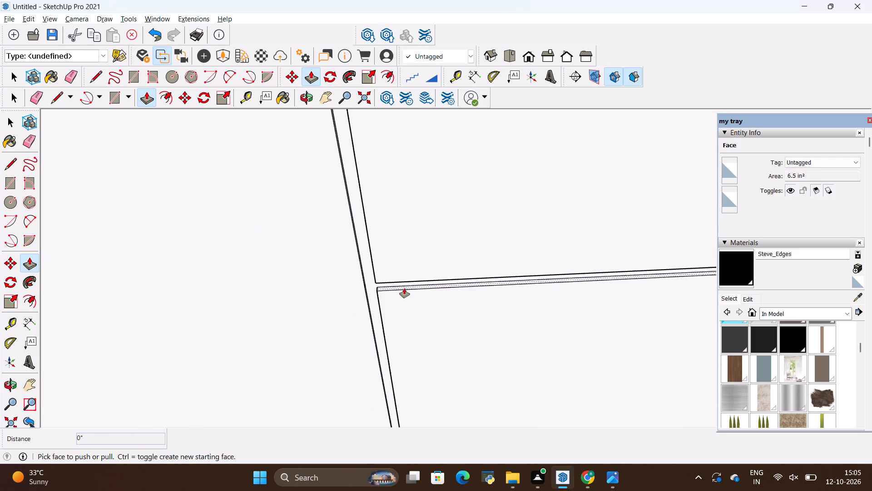
pyautogui.scroll(-10, 404, 288)
pyautogui.moveTo(401, 243); pyautogui.dragTo(407, 281, button='middle')
pyautogui.scroll(-3, 407, 282)
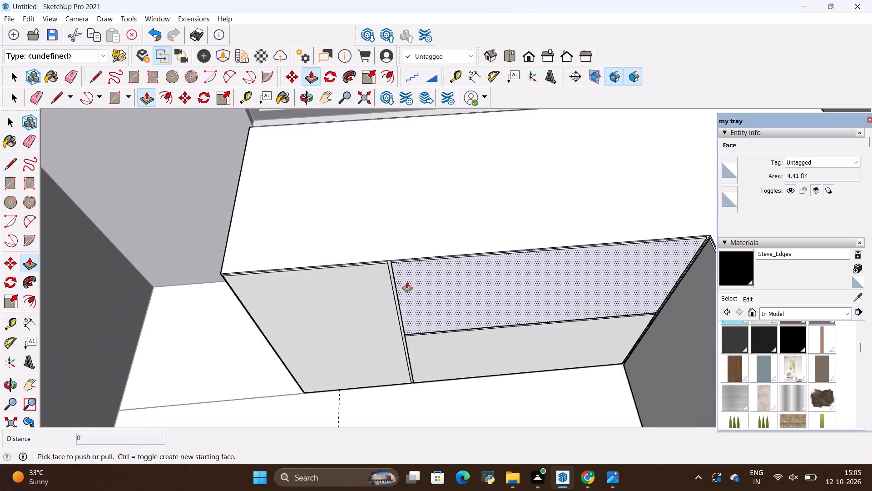
pyautogui.scroll(-5, 407, 282)
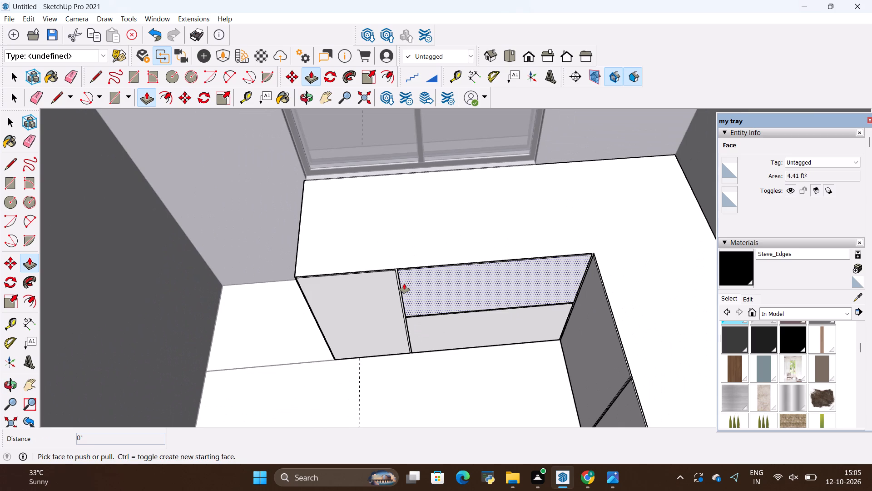
pyautogui.scroll(-6, 377, 308)
pyautogui.moveTo(414, 322); pyautogui.dragTo(416, 330, button='middle')
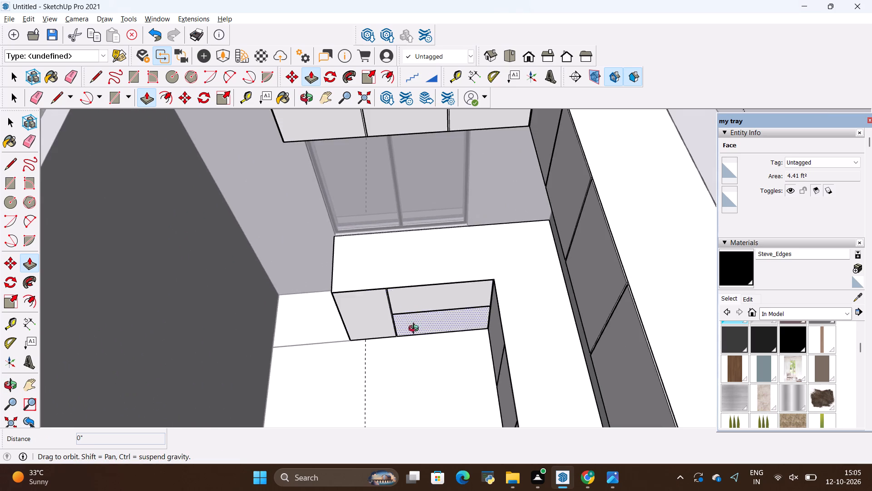
pyautogui.moveTo(416, 330); pyautogui.dragTo(547, 343, button='middle')
pyautogui.scroll(-9, 493, 330)
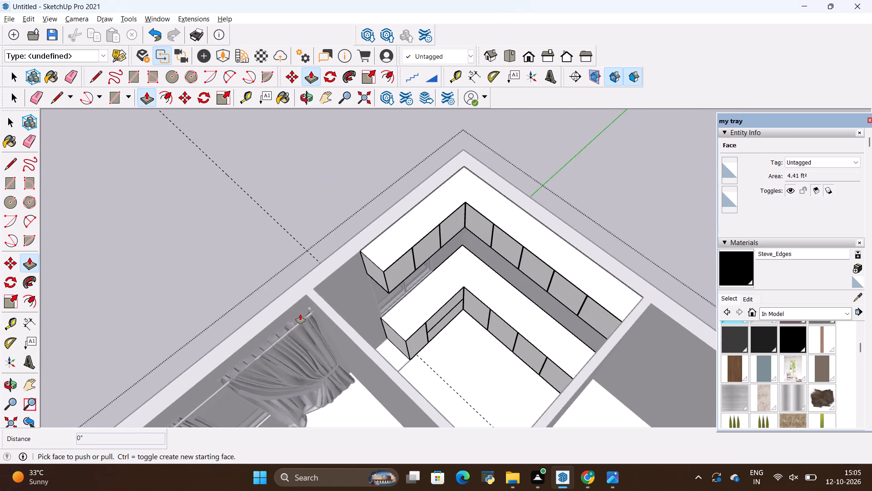
pyautogui.scroll(-9, 237, 305)
pyautogui.moveTo(406, 330); pyautogui.dragTo(542, 271, button='middle')
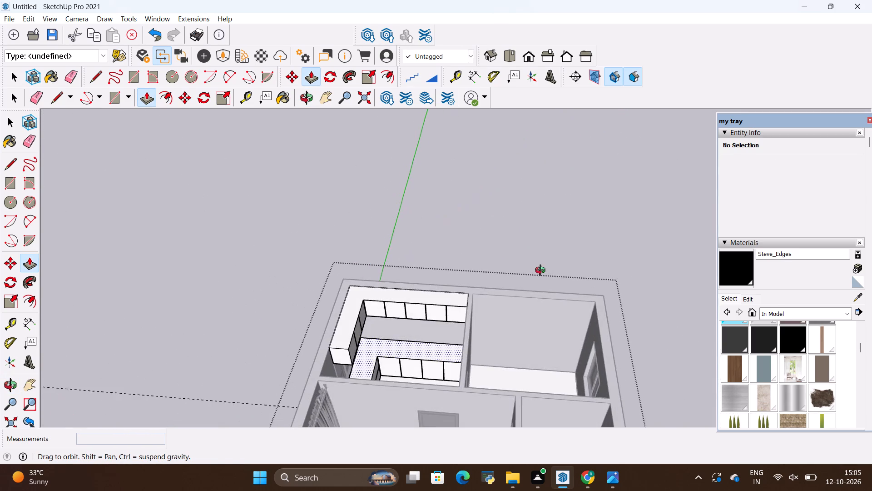
pyautogui.moveTo(542, 271); pyautogui.dragTo(540, 275, button='middle')
pyautogui.scroll(20, 467, 368)
pyautogui.scroll(5, 467, 368)
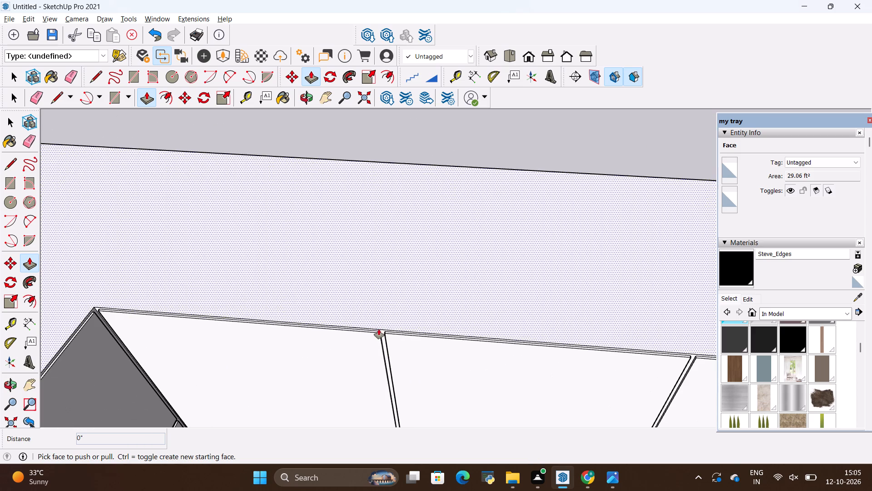
# Examine the recessed gap along the countertop's front edge, at a door joint and at the inner corner of the L.
pyautogui.scroll(17, 380, 330)
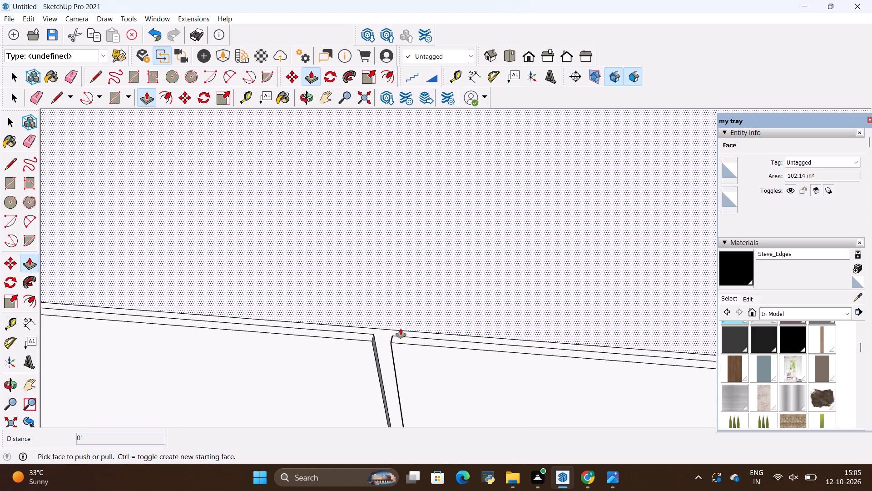
pyautogui.scroll(9, 401, 329)
pyautogui.scroll(-5, 381, 338)
pyautogui.scroll(-17, 381, 338)
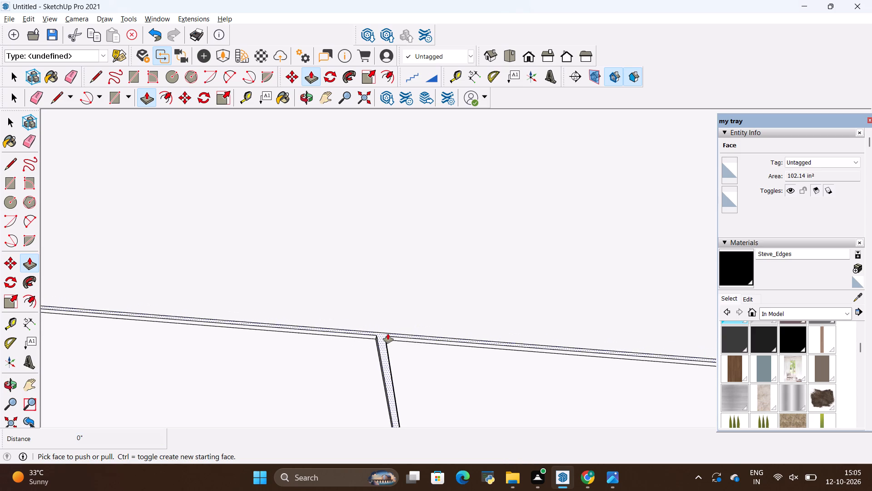
pyautogui.scroll(-15, 388, 334)
pyautogui.scroll(16, 176, 367)
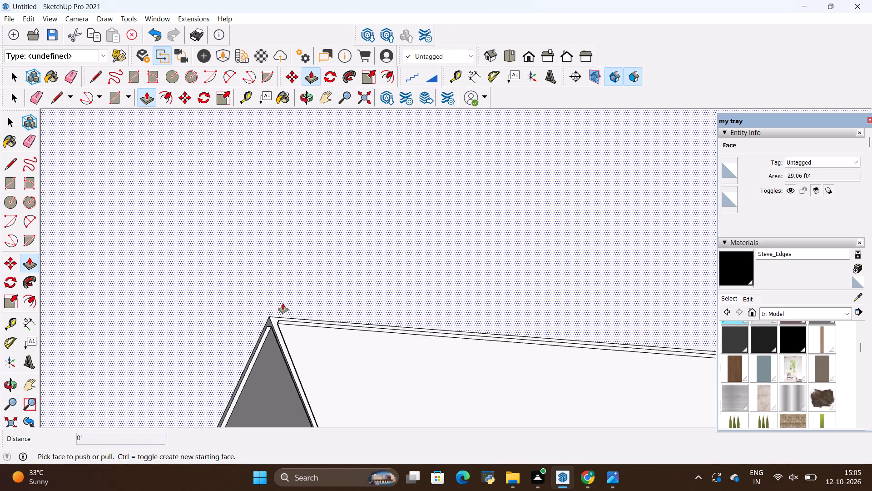
pyautogui.scroll(19, 283, 304)
pyautogui.scroll(-6, 285, 321)
# Select the top face of the L-shaped counter.
pyautogui.press('space')
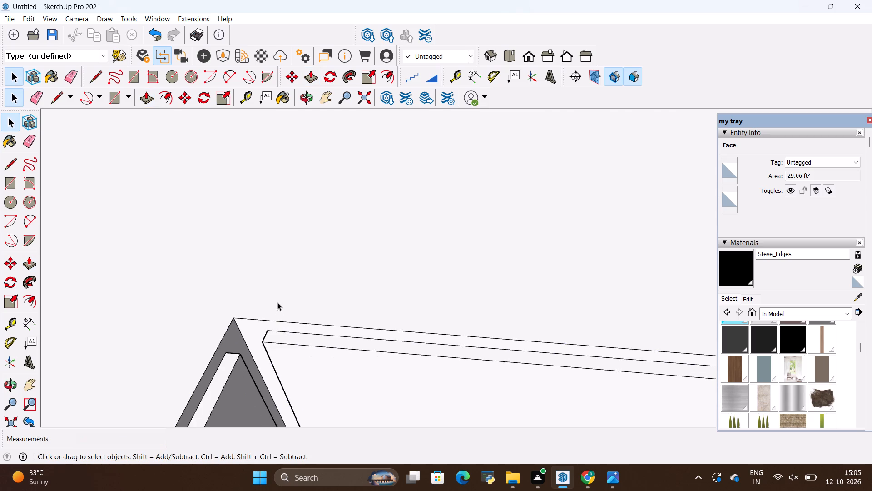
pyautogui.click(277, 302)
pyautogui.scroll(-14, 277, 302)
pyautogui.scroll(-7, 377, 365)
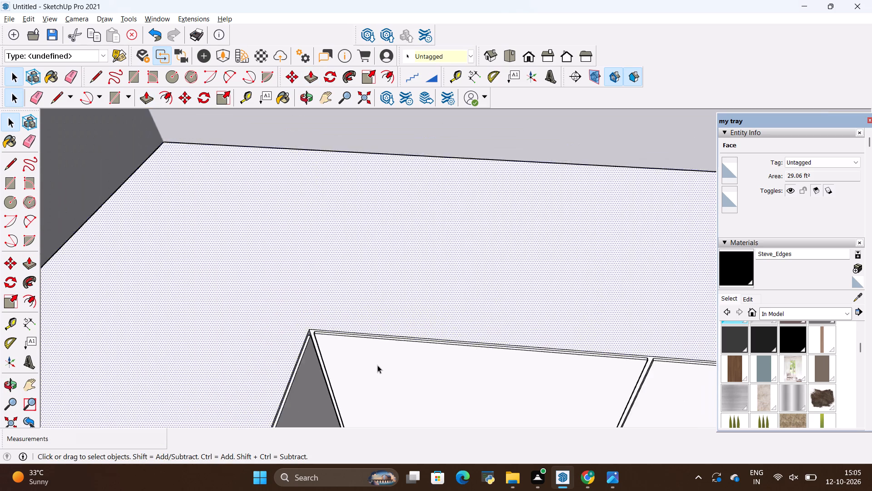
pyautogui.scroll(-11, 377, 365)
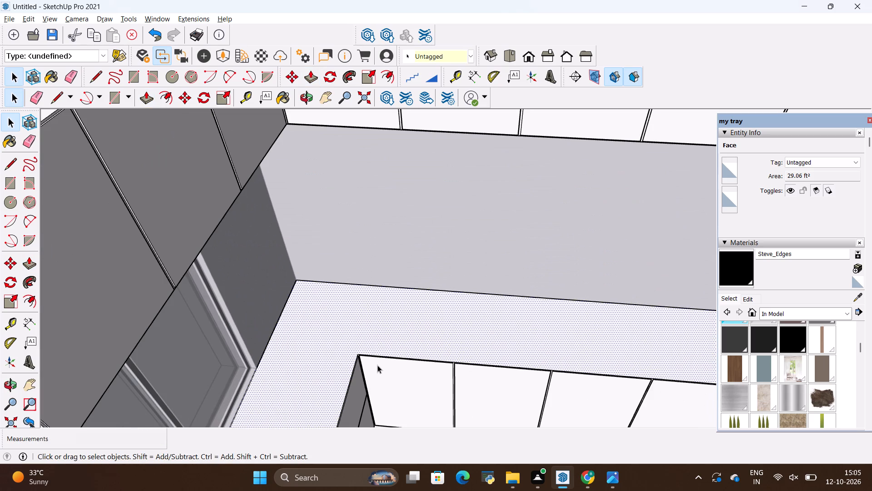
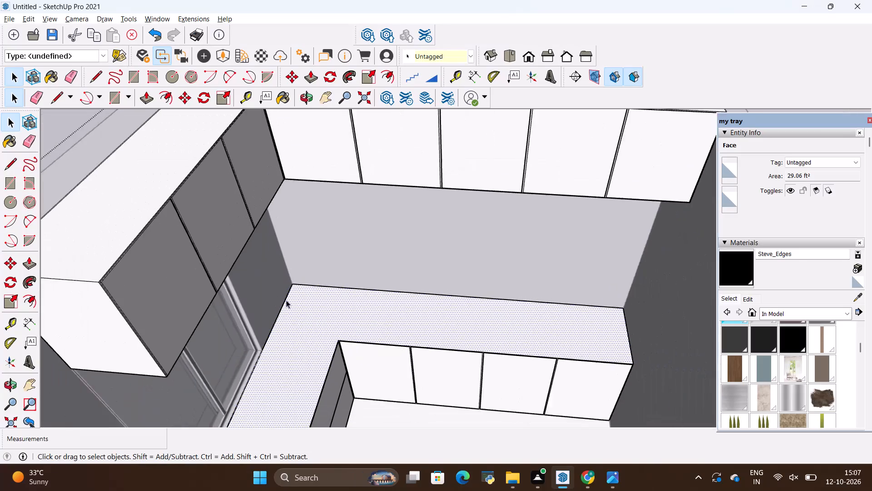
# Deselect the countertop face and close the group being edited.
pyautogui.scroll(-4, 411, 355)
pyautogui.scroll(-5, 371, 353)
pyautogui.moveTo(421, 369); pyautogui.dragTo(384, 380, button='middle')
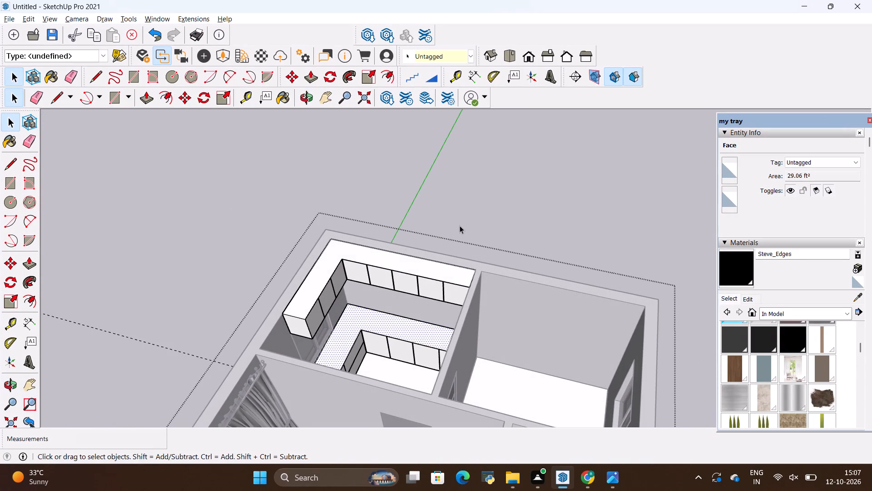
pyautogui.press('space')
pyautogui.click(459, 225)
# Examine the recessed gaps where the two counter runs meet at the inner corner of the L.
pyautogui.scroll(4, 404, 352)
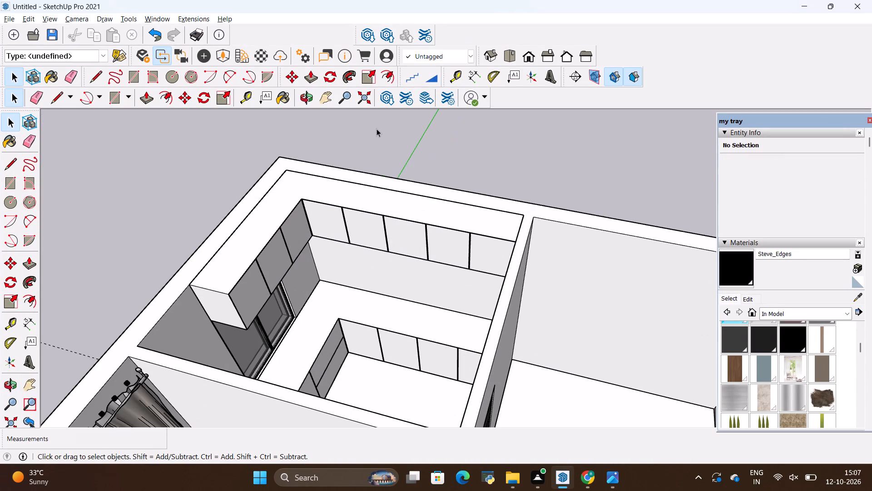
pyautogui.scroll(2, 394, 229)
pyautogui.scroll(4, 334, 370)
pyautogui.scroll(16, 317, 337)
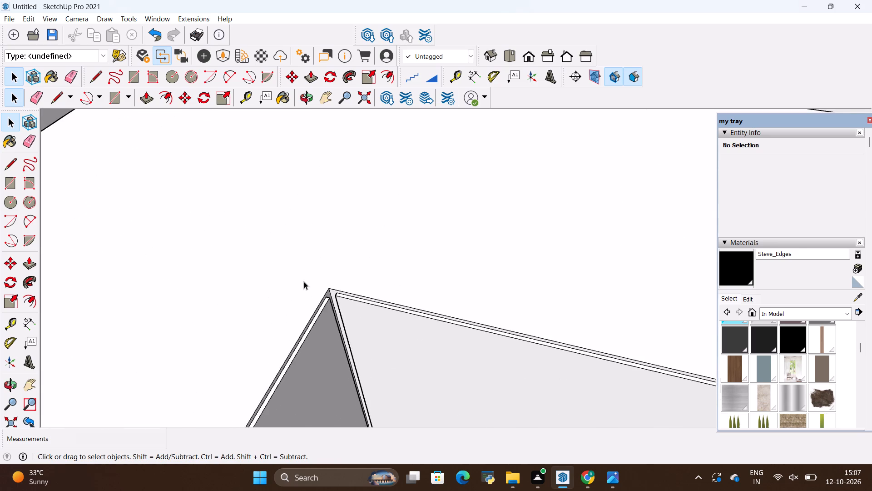
pyautogui.scroll(5, 304, 281)
pyautogui.scroll(4, 336, 302)
pyautogui.moveTo(338, 301); pyautogui.dragTo(352, 256, button='middle')
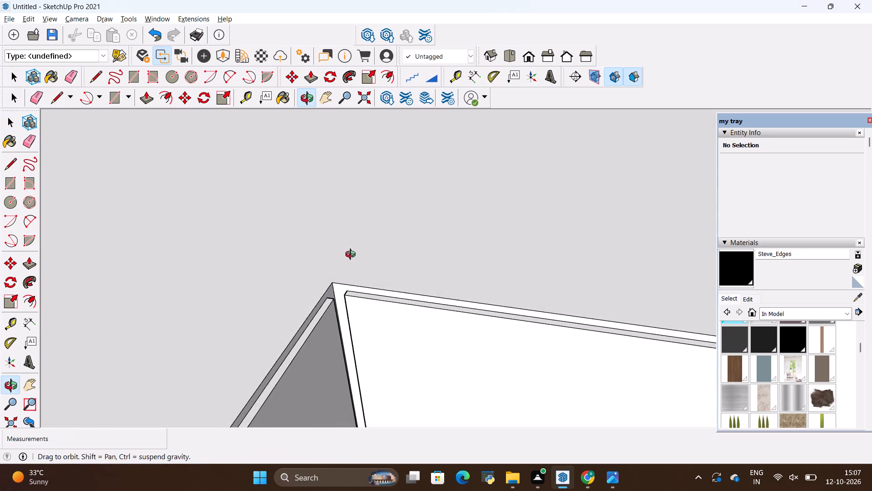
pyautogui.moveTo(352, 256); pyautogui.dragTo(418, 307, button='middle')
pyautogui.scroll(-20, 362, 321)
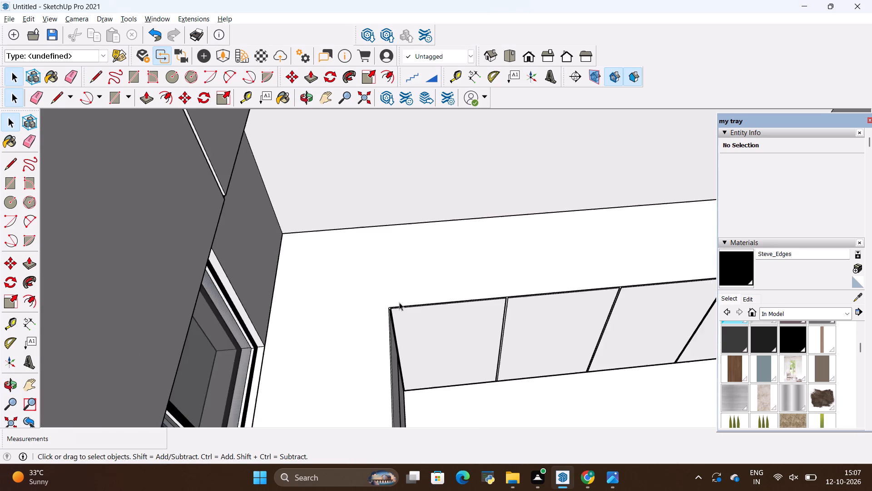
pyautogui.scroll(-15, 399, 302)
pyautogui.scroll(1, 400, 299)
pyautogui.scroll(-3, 400, 299)
pyautogui.press('space')
pyautogui.click(283, 170)
# Review the whole L-shaped counter and upper cabinets from several angles, including the window wall and the drawers below it.
pyautogui.moveTo(440, 228); pyautogui.dragTo(428, 254, button='middle')
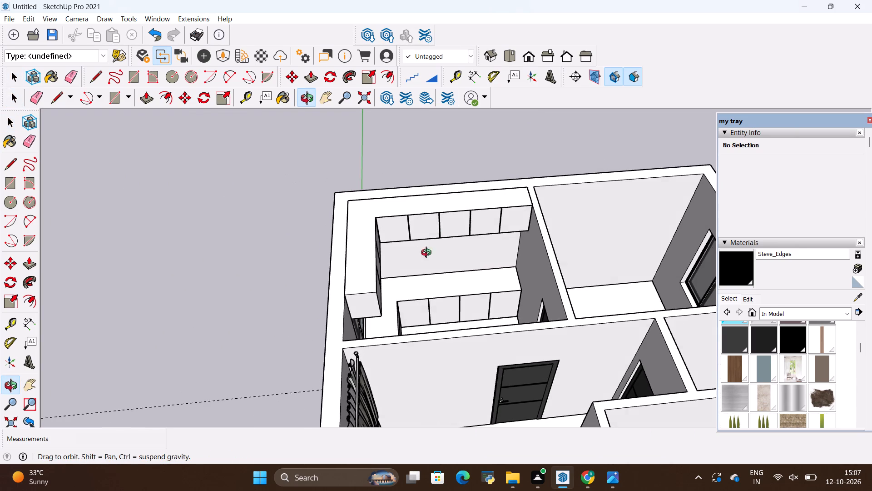
pyautogui.moveTo(428, 254); pyautogui.dragTo(340, 301, button='middle')
pyautogui.scroll(-5, 342, 291)
pyautogui.moveTo(440, 311); pyautogui.dragTo(236, 253, button='middle')
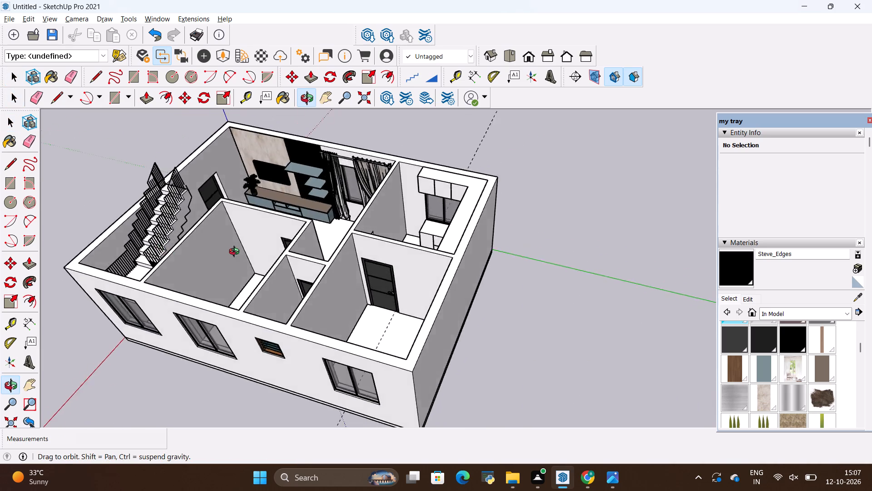
pyautogui.moveTo(236, 253); pyautogui.dragTo(356, 248, button='middle')
pyautogui.scroll(16, 381, 213)
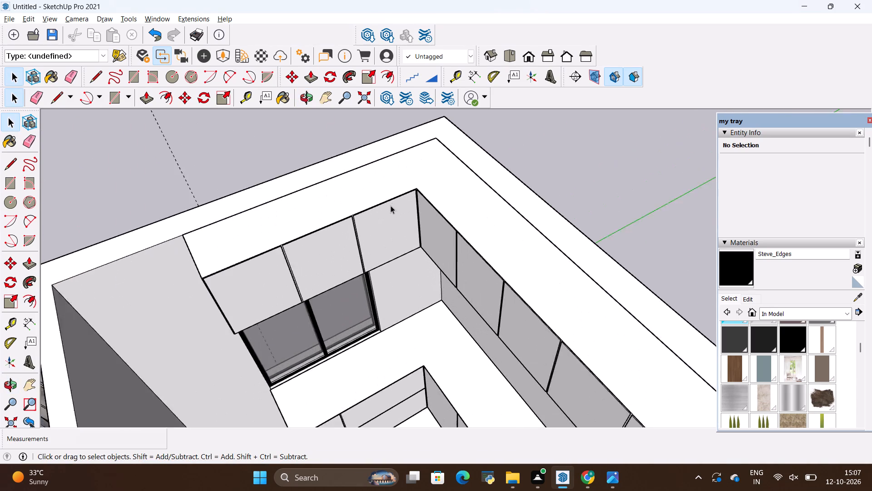
pyautogui.scroll(4, 383, 226)
pyautogui.scroll(-13, 382, 257)
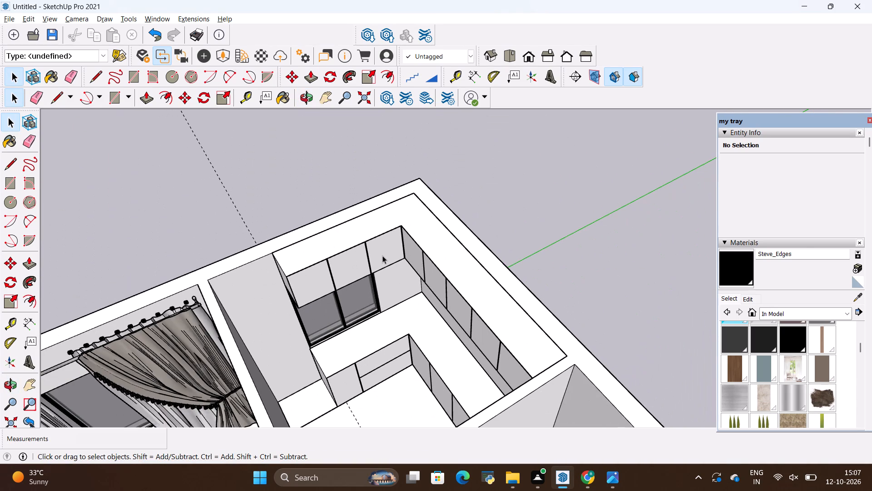
pyautogui.scroll(1, 505, 378)
pyautogui.moveTo(505, 377); pyautogui.dragTo(449, 382, button='middle')
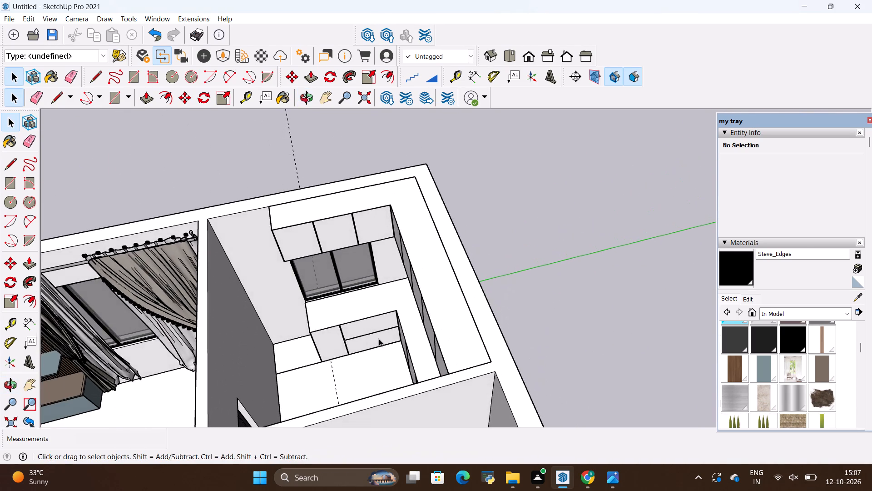
pyautogui.scroll(10, 367, 341)
pyautogui.scroll(-4, 399, 340)
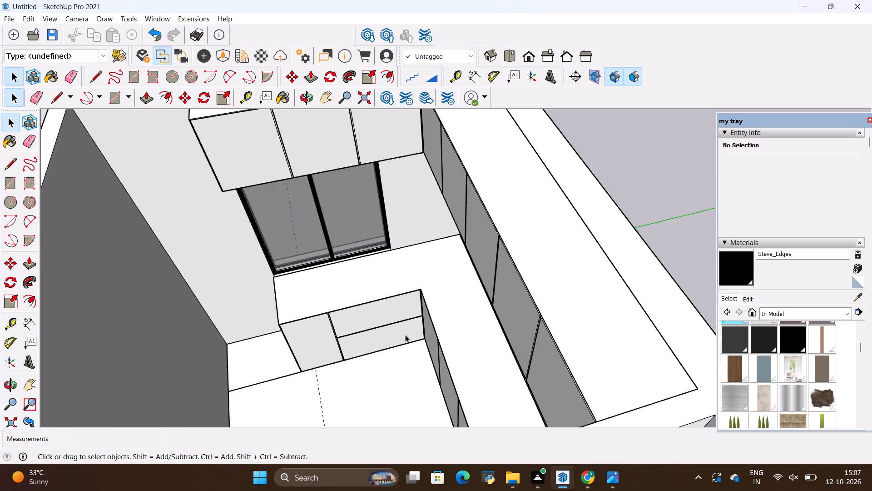
pyautogui.scroll(-5, 405, 335)
pyautogui.moveTo(385, 350); pyautogui.dragTo(478, 350, button='middle')
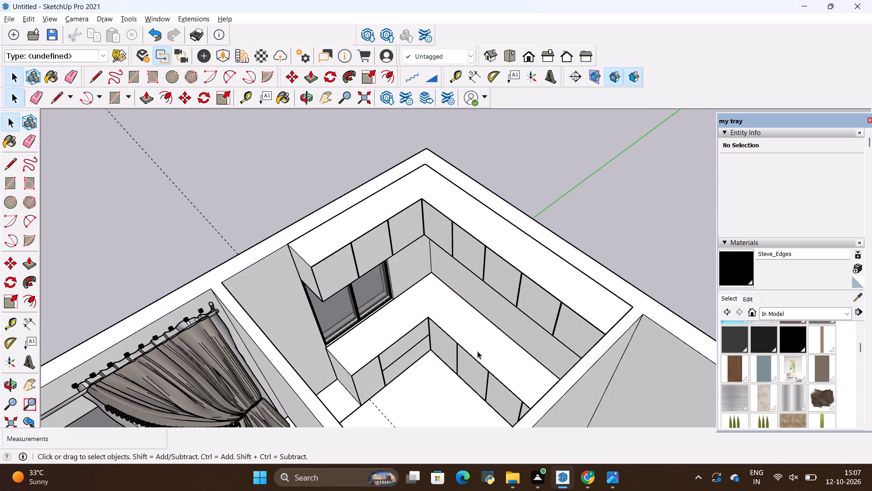
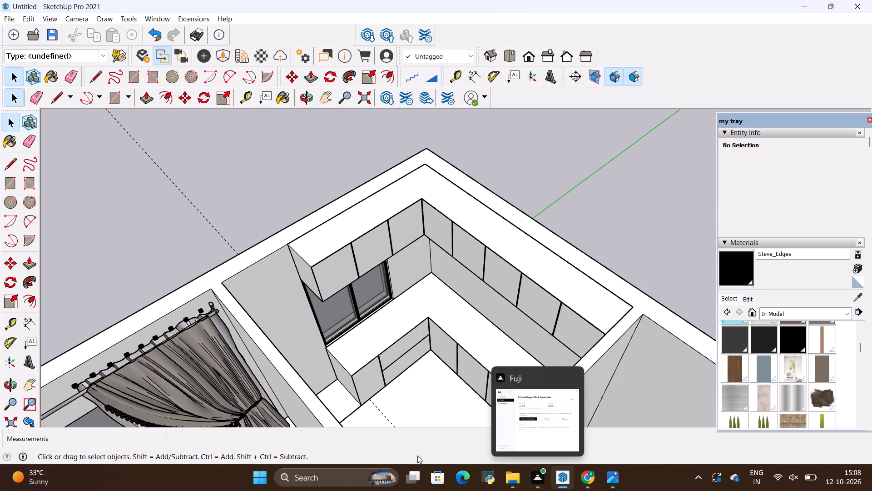
# Inspect the counter's drawer fronts and recessed gaps up close, and view the cabinet room within the whole house from above.
pyautogui.press('space')
pyautogui.click(124, 272)
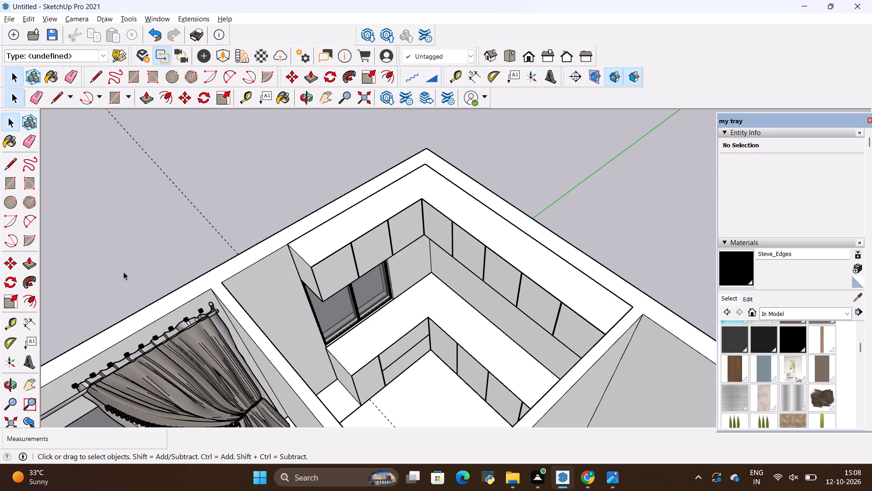
pyautogui.scroll(-12, 307, 331)
pyautogui.middleClick(434, 342)
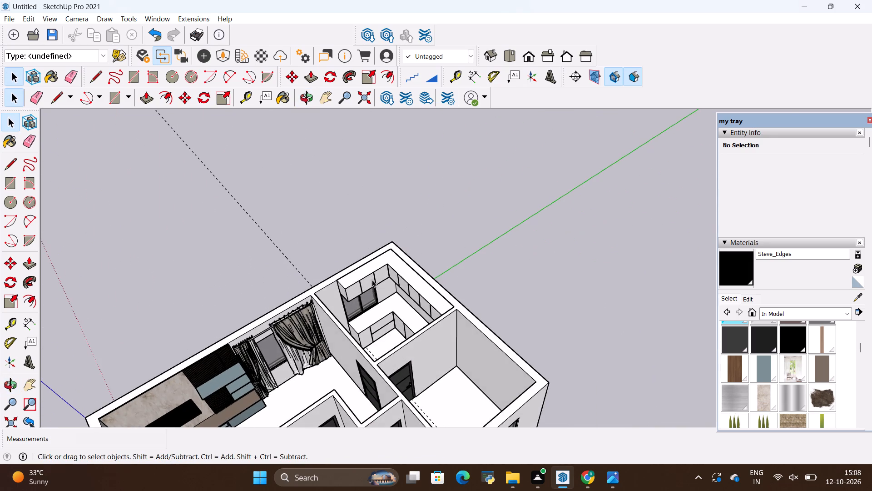
pyautogui.scroll(3, 374, 278)
pyautogui.scroll(5, 395, 308)
pyautogui.scroll(14, 376, 345)
pyautogui.scroll(5, 337, 361)
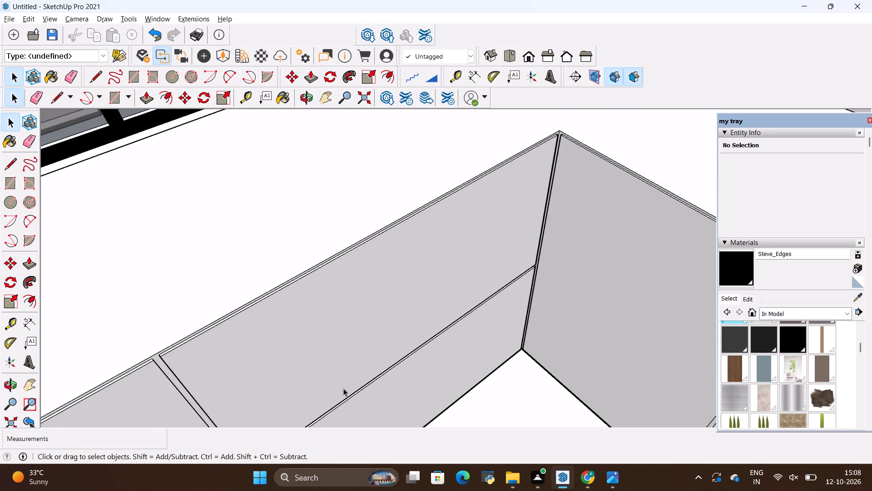
pyautogui.scroll(16, 343, 388)
pyautogui.scroll(-11, 375, 388)
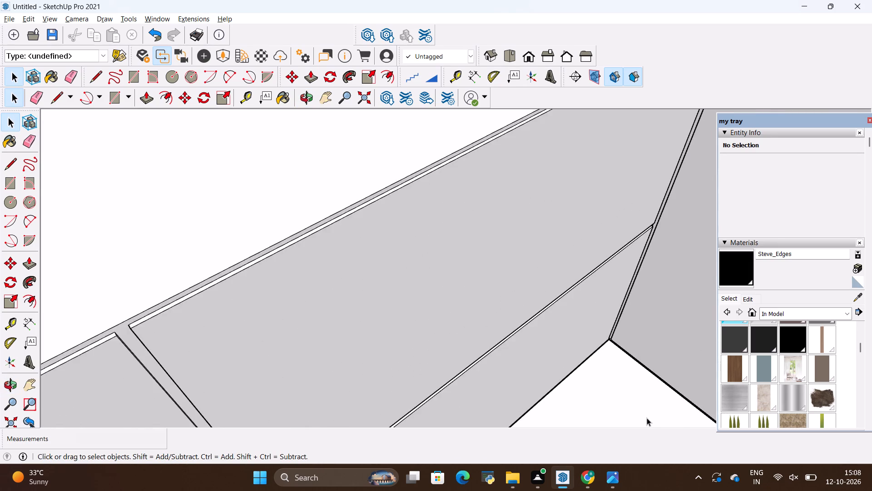
pyautogui.scroll(-20, 647, 418)
pyautogui.scroll(-10, 647, 418)
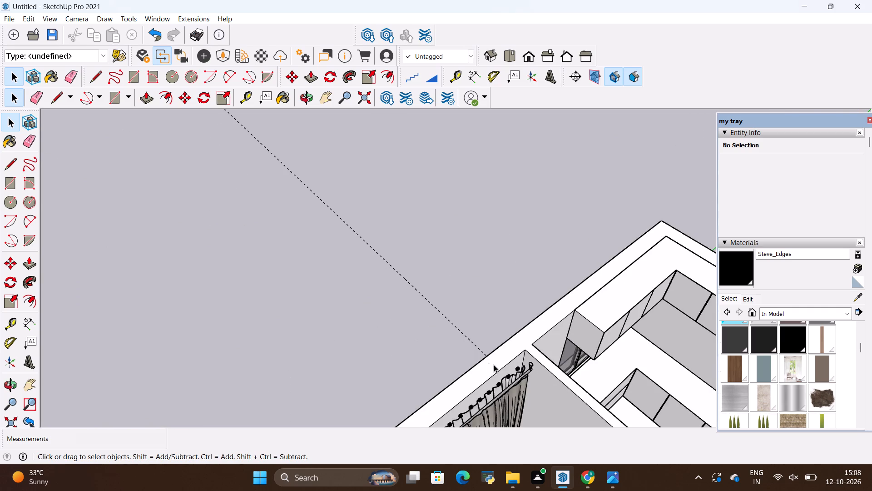
pyautogui.keyDown('shift'); pyautogui.moveTo(510, 365); pyautogui.dragTo(128, 258, button='middle'); pyautogui.keyUp('shift')
pyautogui.scroll(4, 152, 258)
pyautogui.scroll(-4, 238, 261)
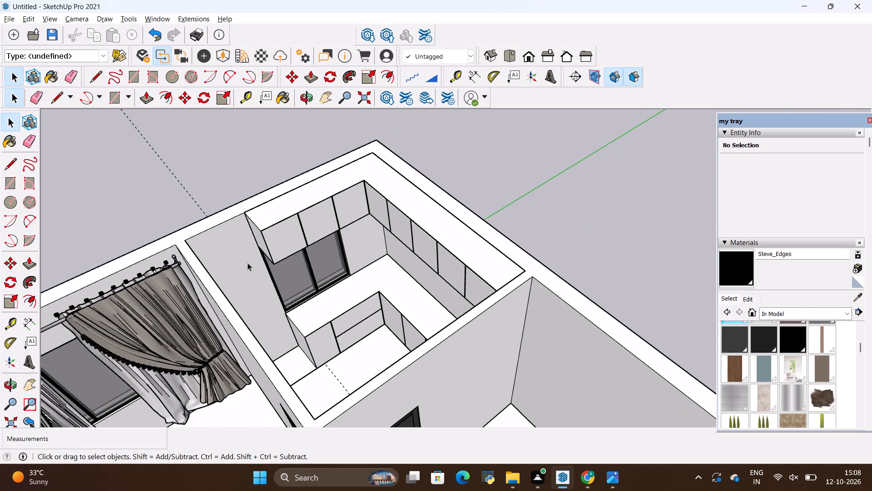
pyautogui.moveTo(253, 267); pyautogui.dragTo(296, 256, button='middle')
pyautogui.scroll(-10, 301, 253)
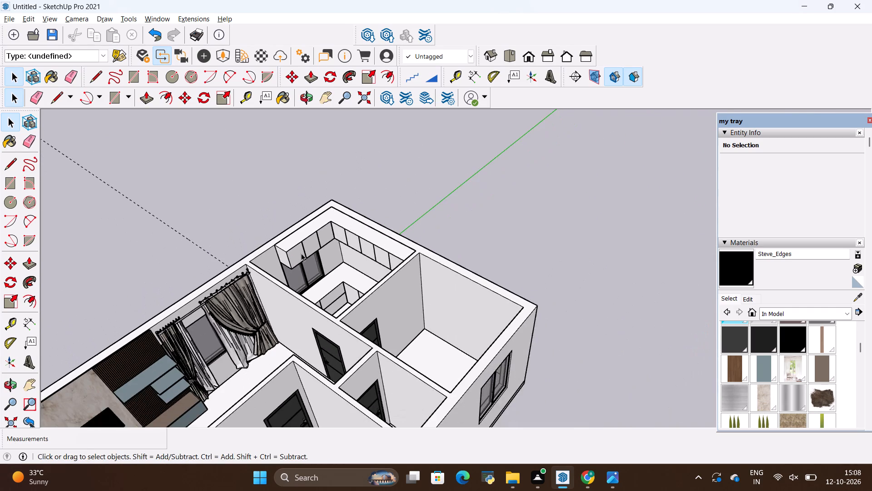
pyautogui.scroll(-8, 301, 253)
pyautogui.moveTo(323, 289); pyautogui.dragTo(297, 315, button='middle')
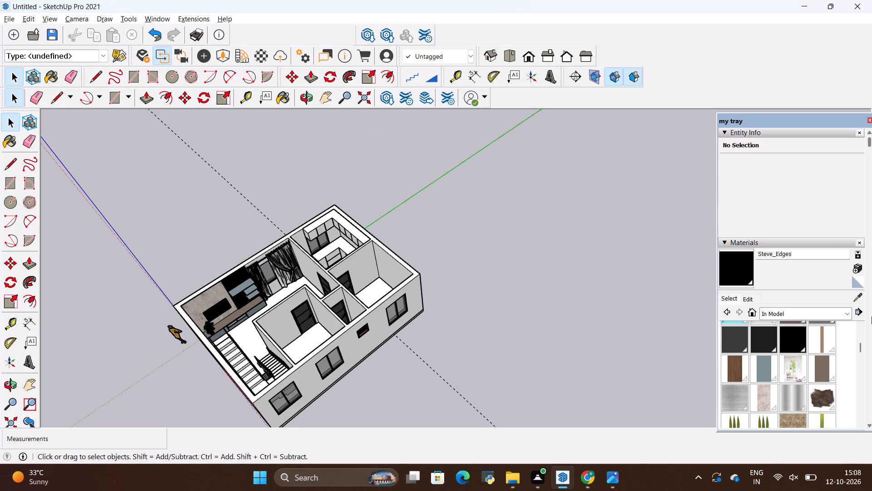
pyautogui.click(858, 270)
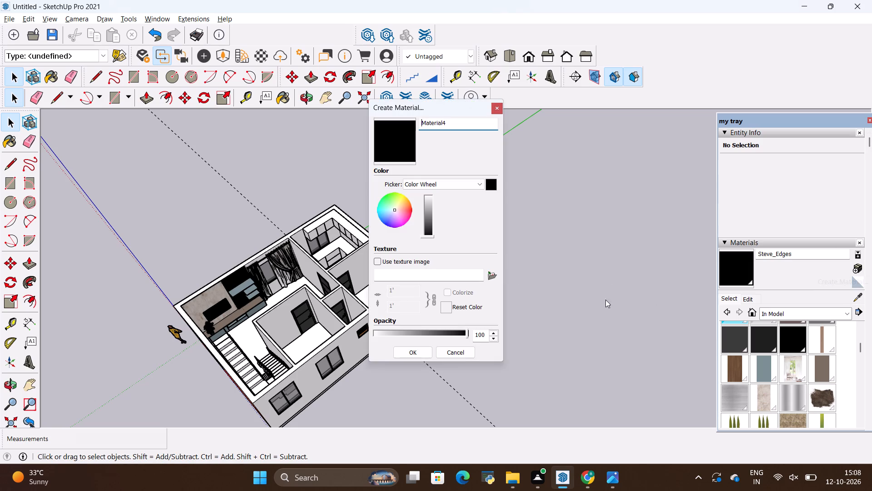
pyautogui.click(495, 275)
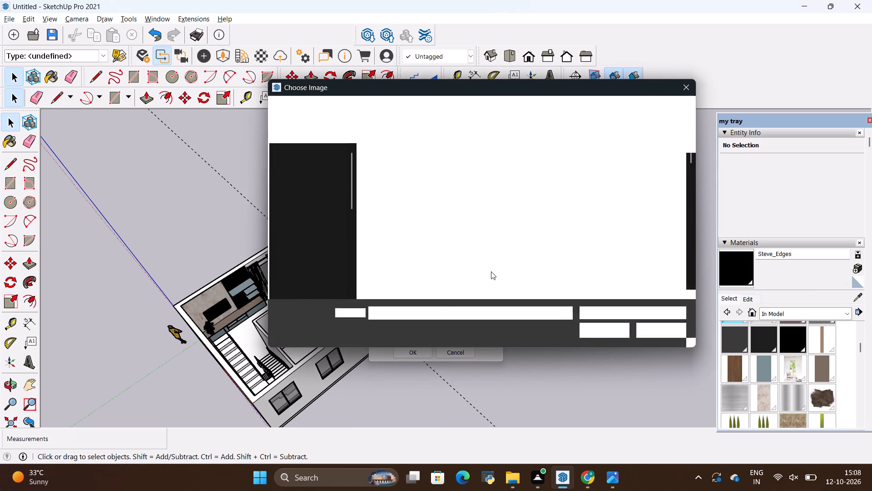
pyautogui.scroll(-3, 511, 249)
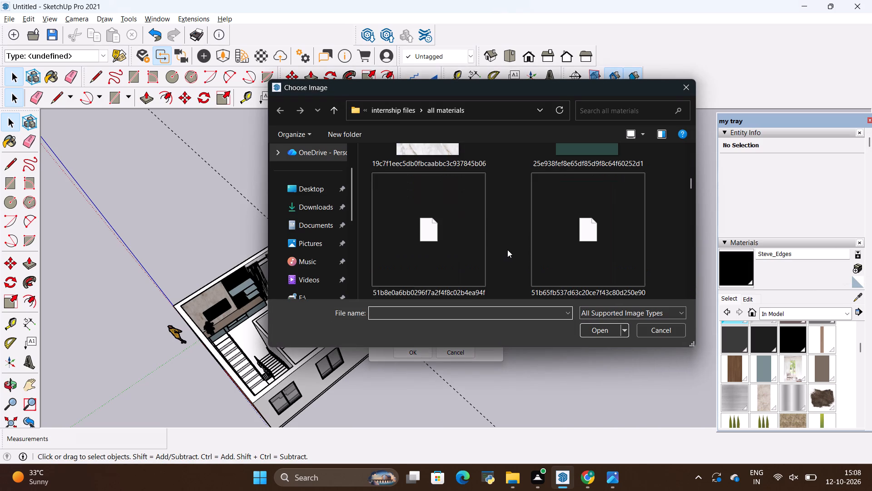
pyautogui.scroll(-1, 502, 251)
pyautogui.click(431, 260)
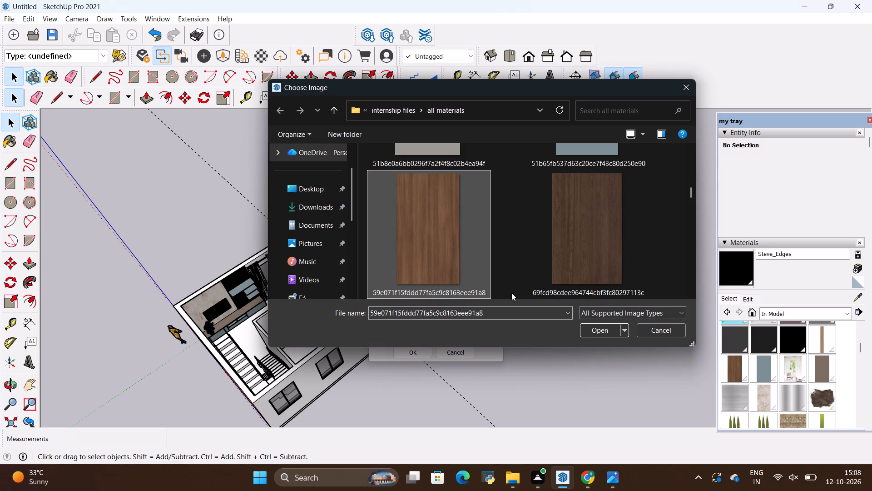
pyautogui.scroll(2, 506, 220)
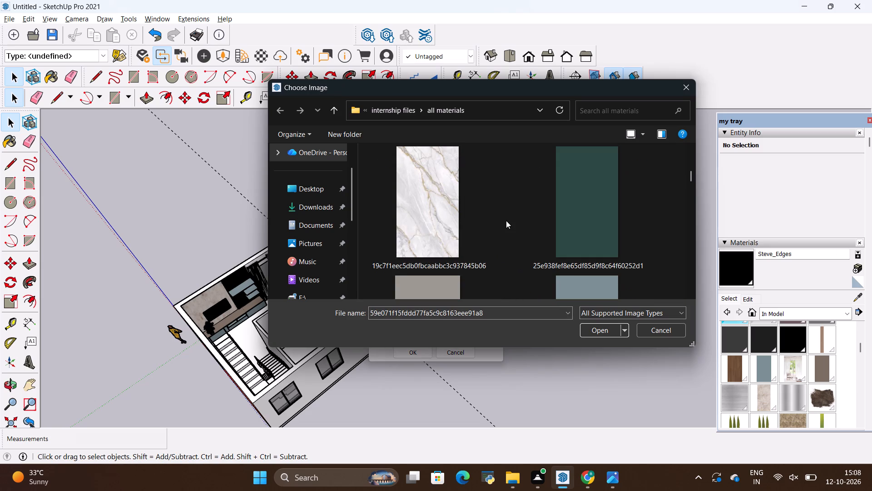
pyautogui.scroll(-6, 506, 220)
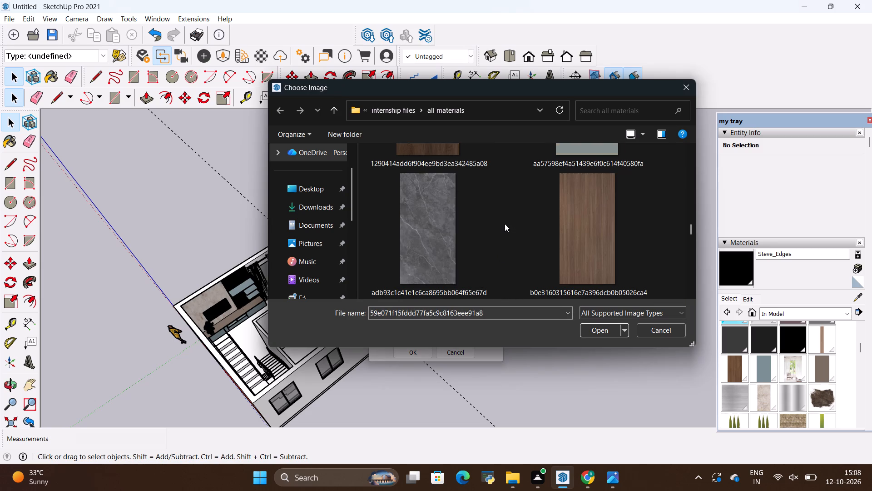
pyautogui.click(590, 231)
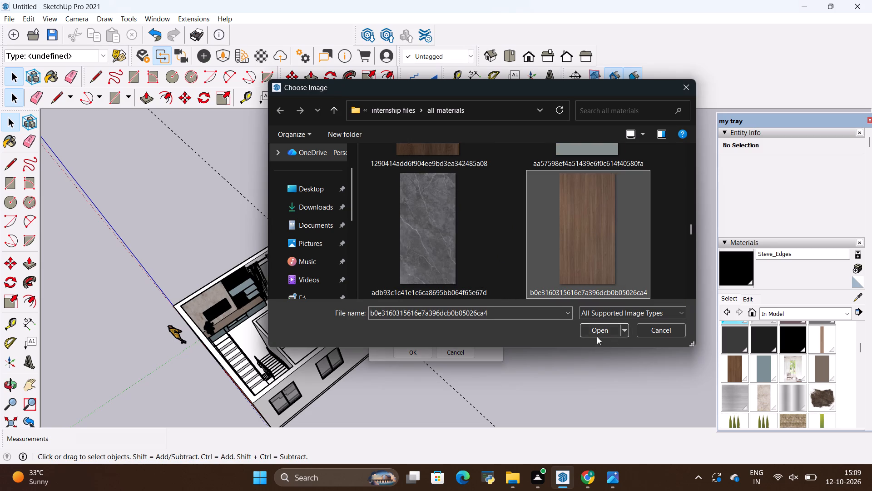
pyautogui.click(597, 336)
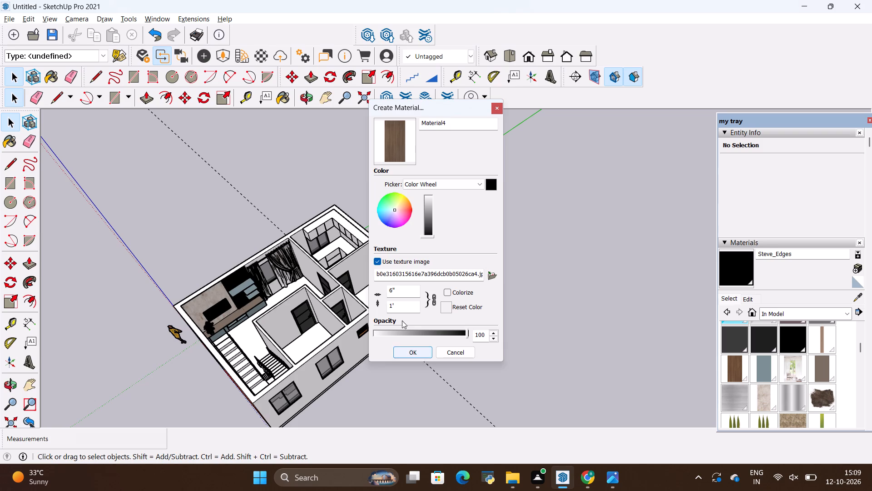
# Set the wood texture's height to 10' with proportions locked, and create the material.
pyautogui.click(396, 307)
pyautogui.press('BackSpace')
pyautogui.press('BackSpace')
pyautogui.write('10')
pyautogui.press("'")
pyautogui.press('Return')
pyautogui.click(413, 352)
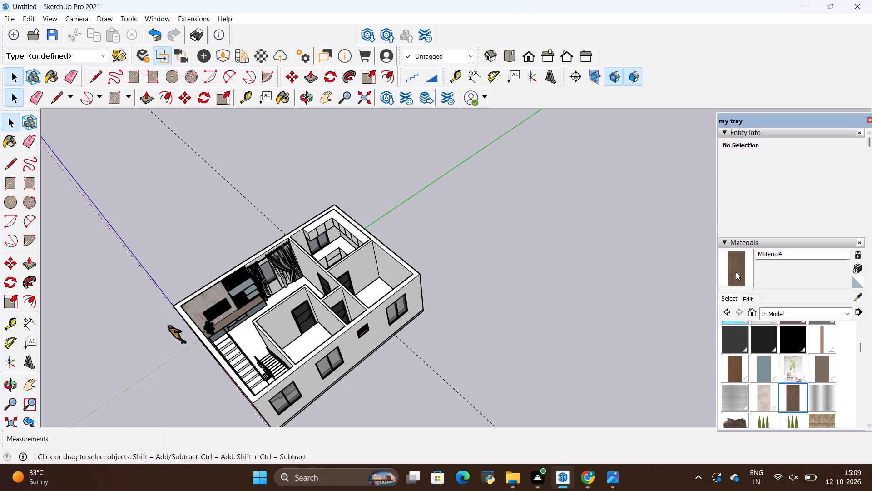
# Open the cabinet group and paint the three upper fronts above the window and the upper cabinets' top with the new wood material.
pyautogui.click(737, 271)
pyautogui.scroll(20, 276, 256)
pyautogui.scroll(1, 276, 256)
pyautogui.press('space')
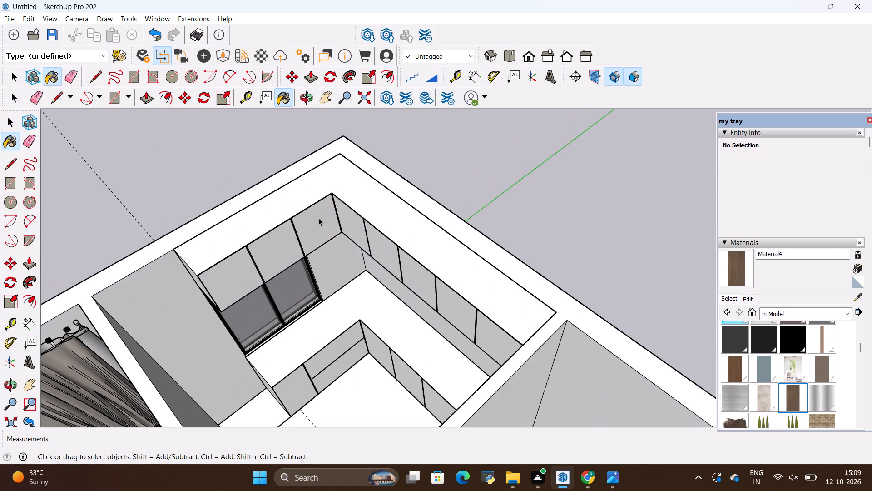
pyautogui.doubleClick(223, 274)
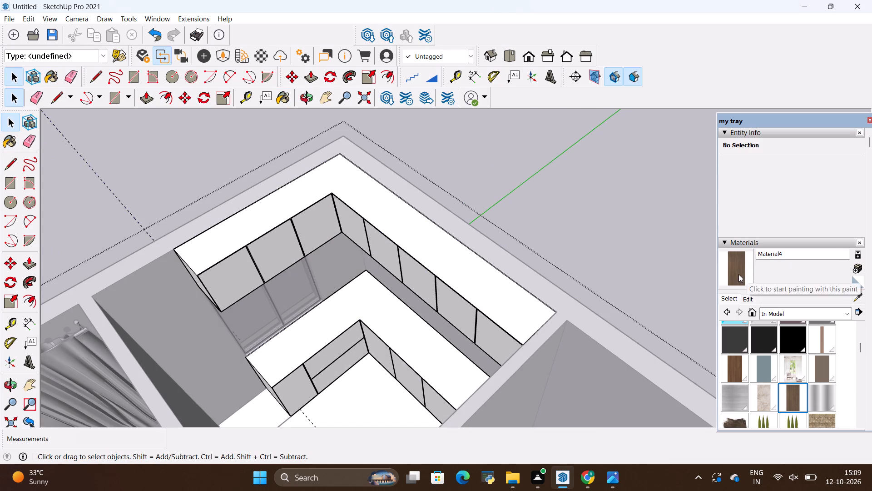
pyautogui.click(738, 274)
pyautogui.scroll(2, 175, 252)
pyautogui.click(226, 286)
pyautogui.click(272, 260)
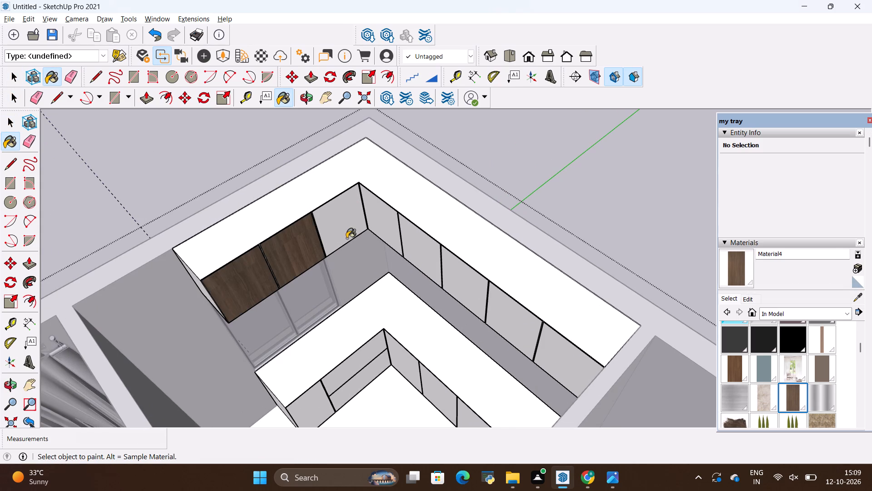
pyautogui.click(336, 230)
pyautogui.click(276, 197)
# Paint the five upper cabinet fronts on the adjoining longer wall with the same wood material.
pyautogui.click(377, 220)
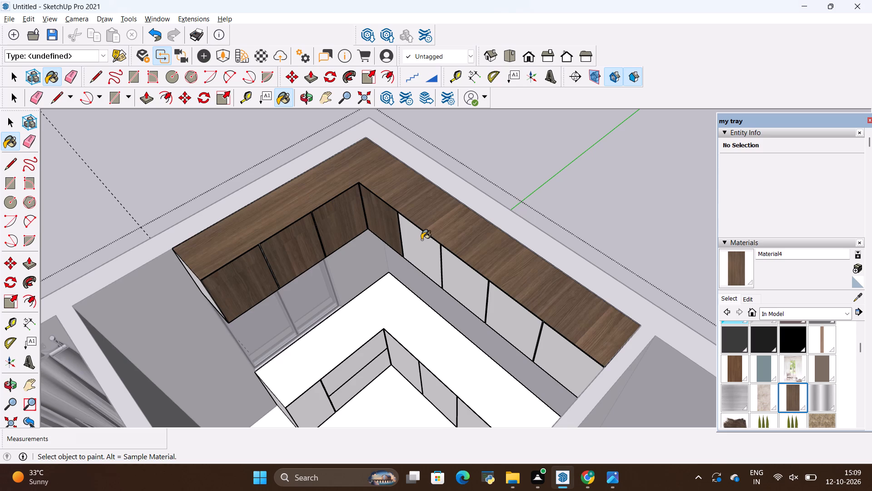
pyautogui.click(421, 240)
pyautogui.click(449, 270)
pyautogui.click(496, 306)
pyautogui.click(542, 349)
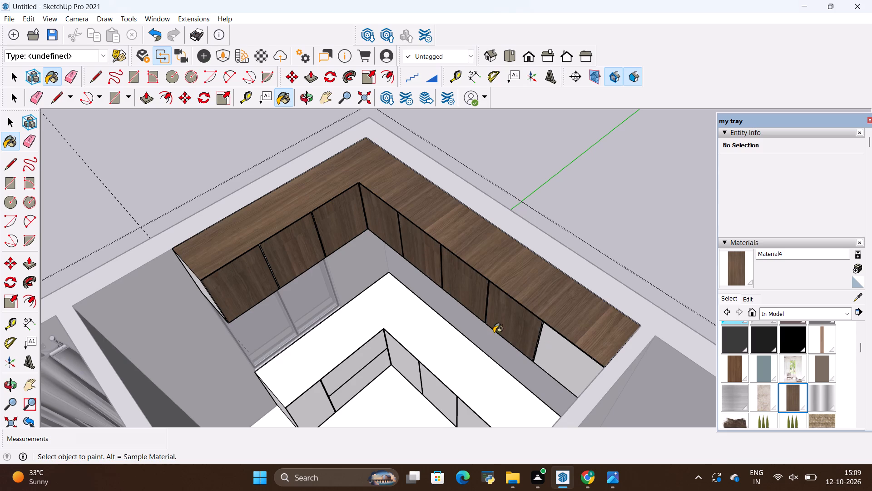
# Paint the exposed end panel of the upper cabinets on the window wall with the wood material.
pyautogui.scroll(-5, 426, 196)
pyautogui.scroll(1, 404, 273)
pyautogui.moveTo(407, 270); pyautogui.dragTo(475, 223, button='middle')
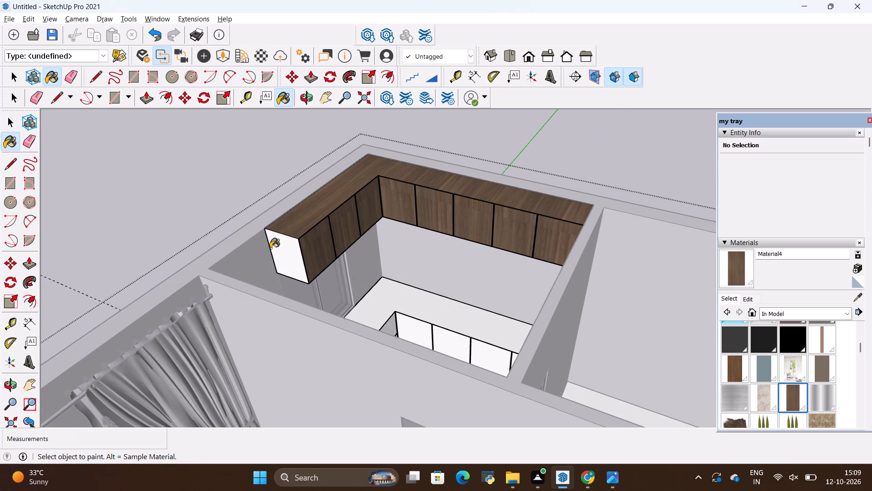
pyautogui.click(271, 249)
# Paint the underside of the L-shaped upper cabinets with the wood material.
pyautogui.scroll(10, 345, 256)
pyautogui.scroll(-7, 346, 289)
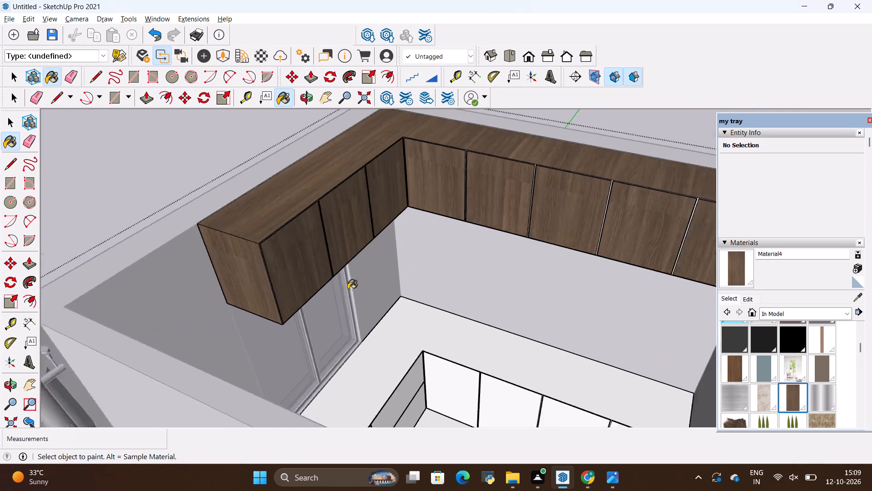
pyautogui.scroll(-7, 348, 289)
pyautogui.moveTo(407, 360); pyautogui.dragTo(328, 323, button='middle')
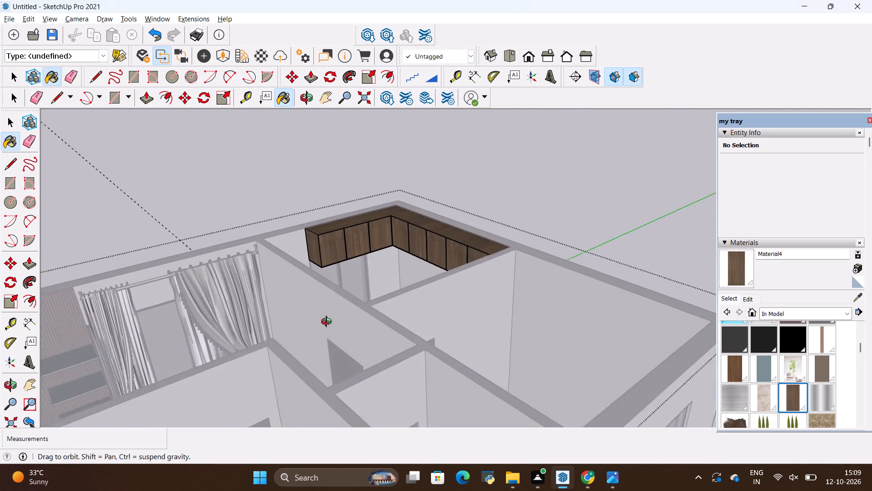
pyautogui.moveTo(328, 323); pyautogui.dragTo(341, 331, button='middle')
pyautogui.scroll(14, 332, 222)
pyautogui.scroll(1, 439, 271)
pyautogui.moveTo(439, 271); pyautogui.dragTo(430, 194, button='middle')
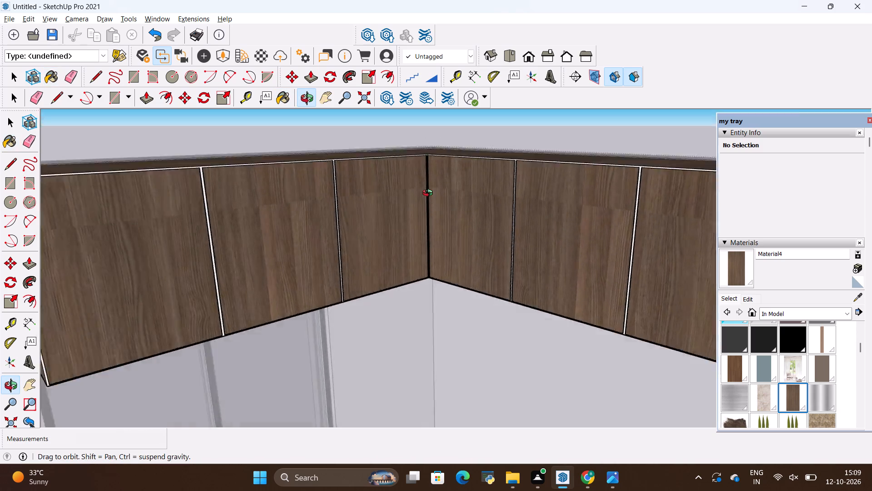
pyautogui.moveTo(430, 194); pyautogui.dragTo(419, 115, button='middle')
pyautogui.click(443, 238)
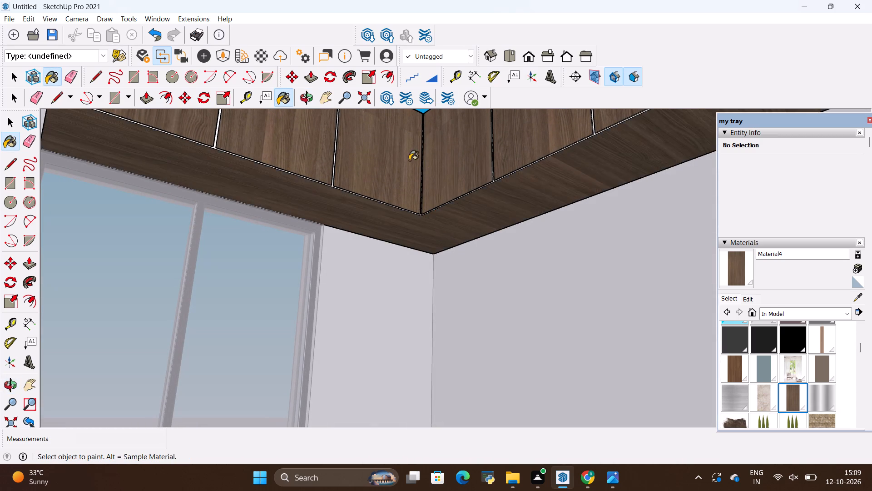
# Paint the lower counter's exposed end panel, door and two drawer fronts below the window with the wood material.
pyautogui.moveTo(409, 160); pyautogui.dragTo(413, 300, button='middle')
pyautogui.scroll(-18, 411, 217)
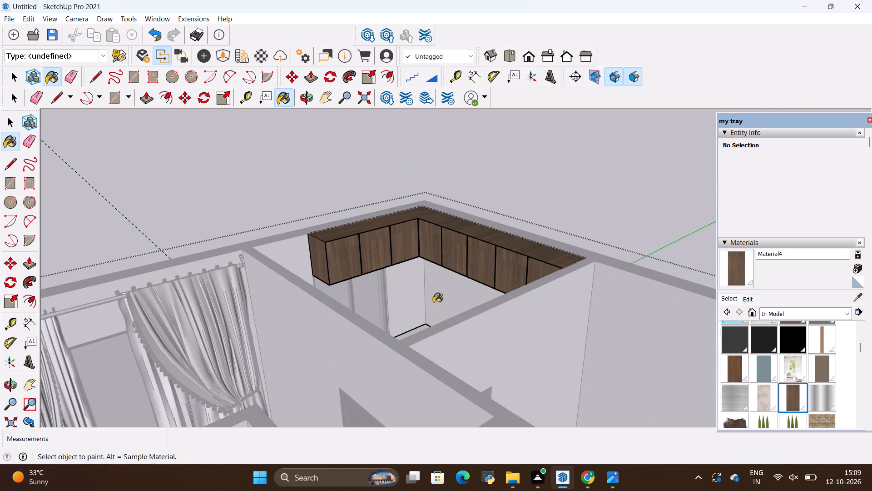
pyautogui.scroll(3, 407, 381)
pyautogui.scroll(1, 326, 187)
pyautogui.moveTo(327, 187); pyautogui.dragTo(337, 377, button='middle')
pyautogui.scroll(10, 386, 384)
pyautogui.moveTo(375, 424); pyautogui.dragTo(374, 423, button='middle')
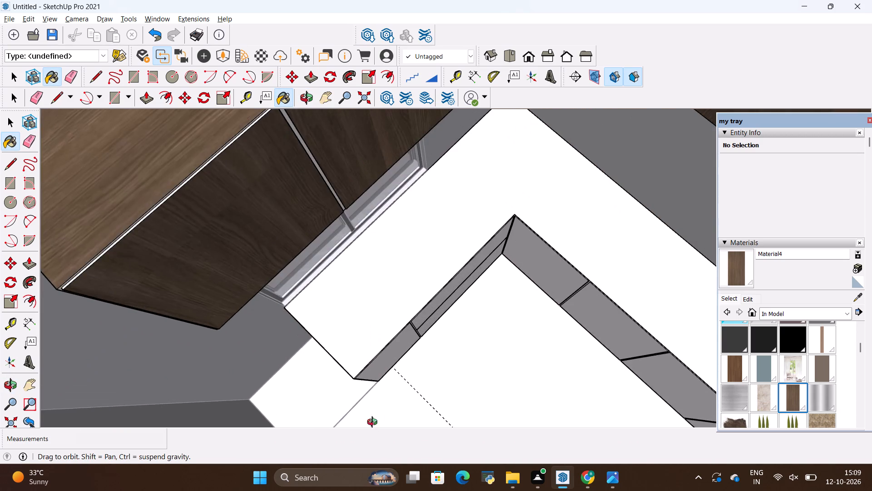
pyautogui.moveTo(374, 423); pyautogui.dragTo(330, 327, button='middle')
pyautogui.scroll(4, 313, 269)
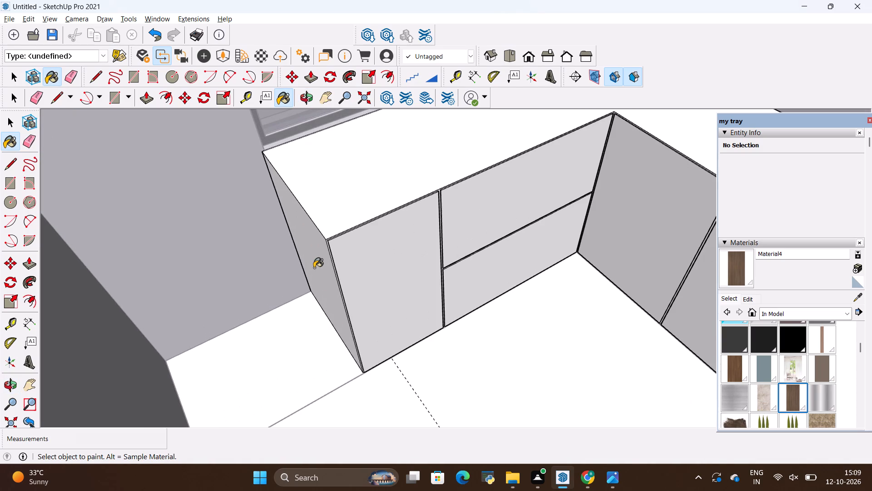
pyautogui.click(314, 268)
pyautogui.click(353, 271)
pyautogui.click(472, 212)
pyautogui.click(486, 293)
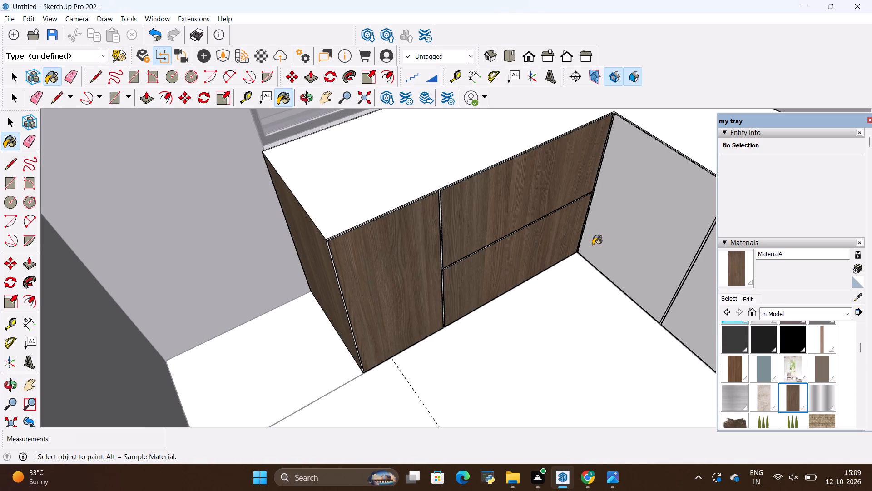
# Paint the four lower counter fronts along the longer wall with the brown wood material and leave group editing.
pyautogui.click(605, 238)
pyautogui.moveTo(532, 316); pyautogui.dragTo(272, 261, button='middle')
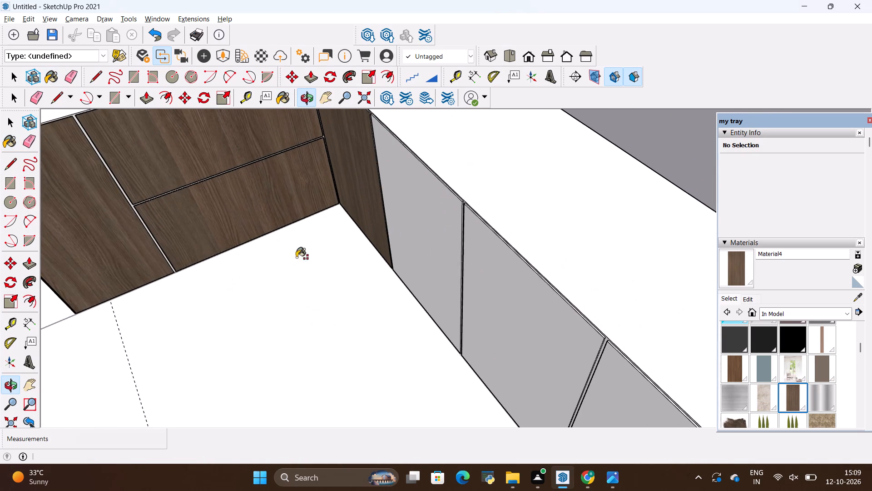
pyautogui.click(451, 254)
pyautogui.click(519, 294)
pyautogui.click(639, 402)
pyautogui.scroll(-7, 386, 330)
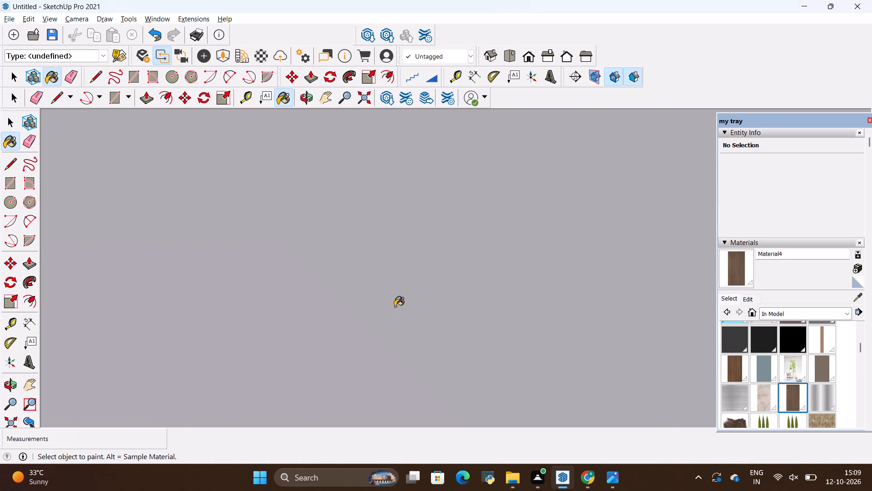
pyautogui.scroll(-3, 395, 306)
pyautogui.scroll(-8, 410, 250)
pyautogui.scroll(1, 419, 246)
pyautogui.scroll(-20, 419, 246)
pyautogui.scroll(-9, 419, 246)
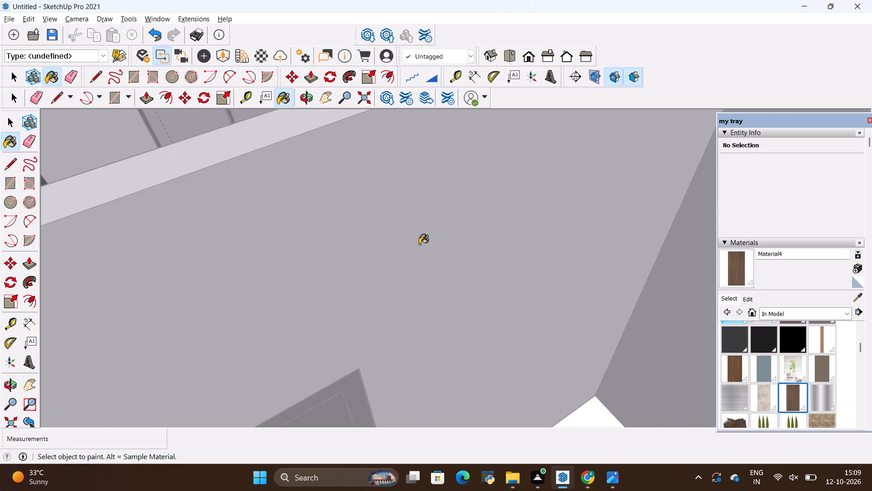
pyautogui.scroll(-13, 419, 244)
pyautogui.moveTo(338, 225); pyautogui.dragTo(492, 274, button='middle')
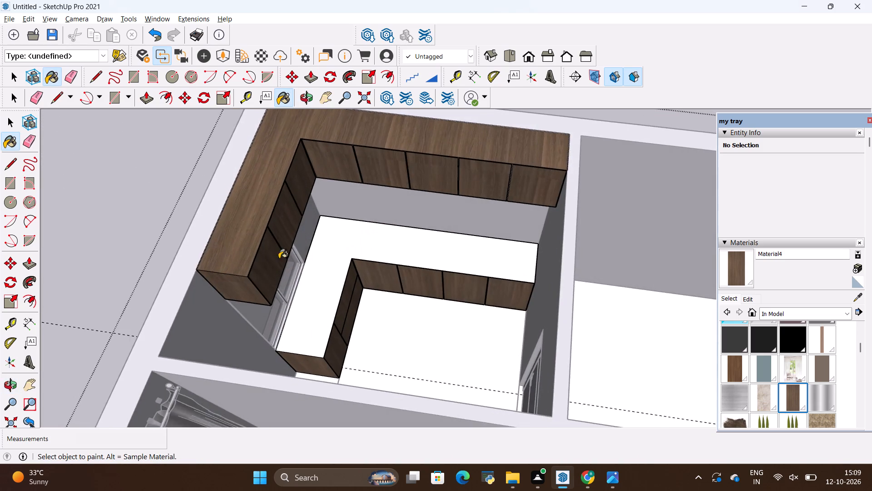
pyautogui.scroll(2, 265, 255)
pyautogui.scroll(1, 396, 330)
pyautogui.moveTo(396, 332); pyautogui.dragTo(313, 313, button='middle')
pyautogui.scroll(-4, 328, 314)
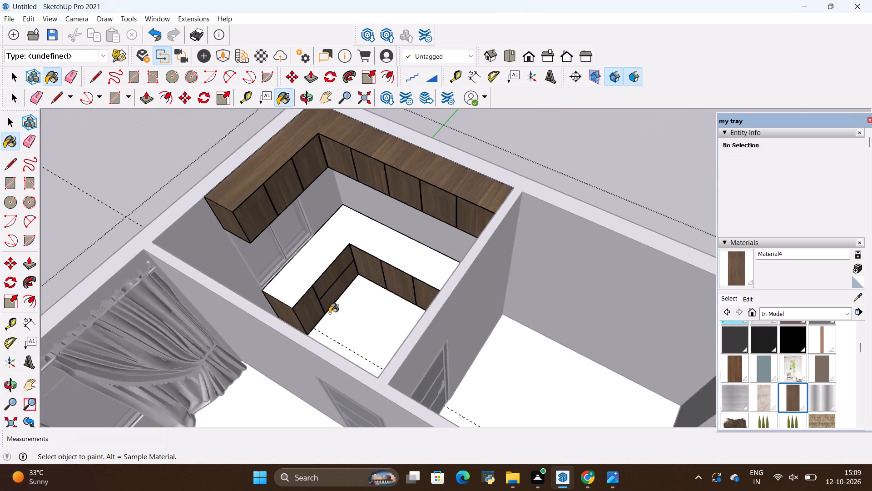
pyautogui.scroll(-1, 329, 313)
pyautogui.press('space')
pyautogui.click(162, 203)
# Open the group in the cabinet room for editing and erase the dashed guide line crossing its floor.
pyautogui.moveTo(347, 317); pyautogui.dragTo(203, 338, button='middle')
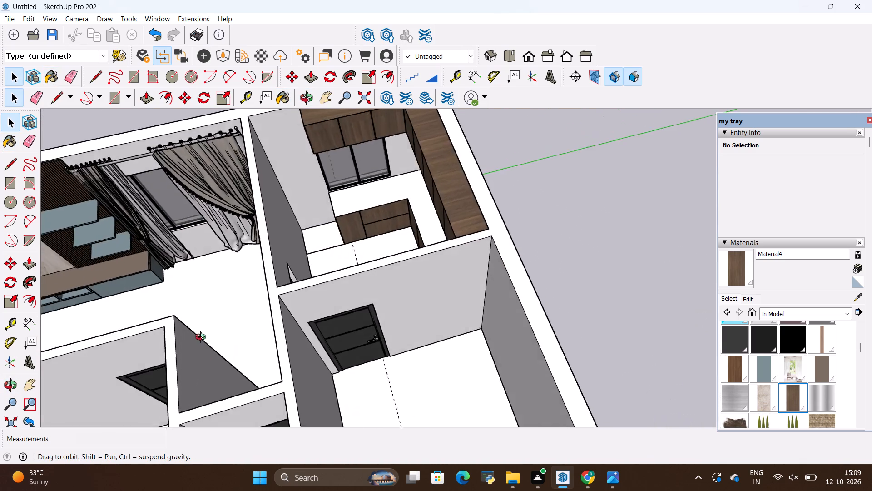
pyautogui.moveTo(203, 338); pyautogui.dragTo(288, 425, button='middle')
pyautogui.scroll(1, 367, 295)
pyautogui.doubleClick(367, 298)
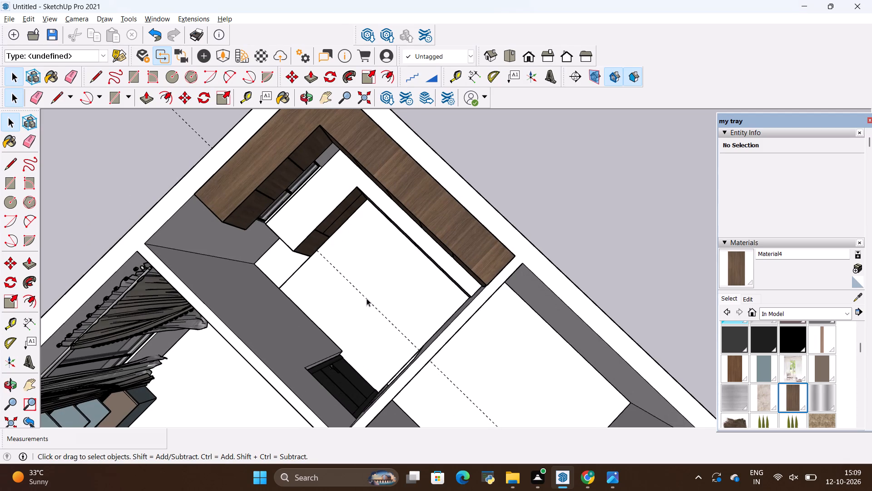
pyautogui.press('e')
pyautogui.moveTo(376, 295); pyautogui.dragTo(368, 318)
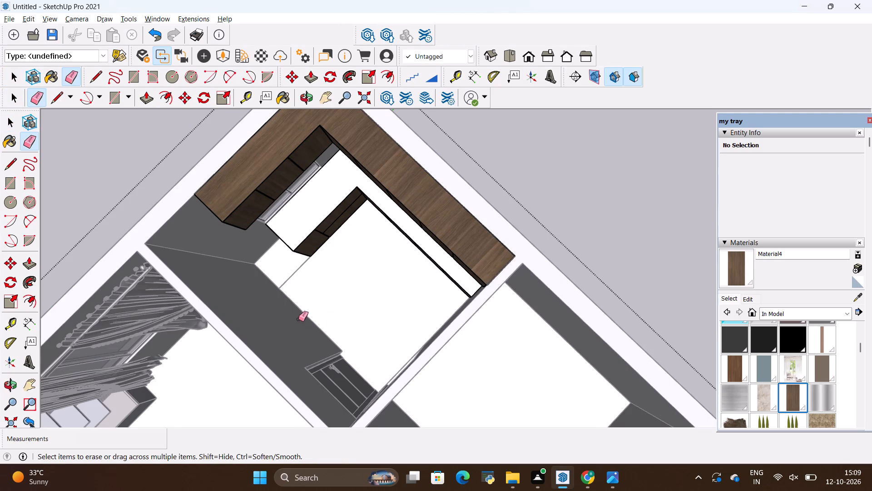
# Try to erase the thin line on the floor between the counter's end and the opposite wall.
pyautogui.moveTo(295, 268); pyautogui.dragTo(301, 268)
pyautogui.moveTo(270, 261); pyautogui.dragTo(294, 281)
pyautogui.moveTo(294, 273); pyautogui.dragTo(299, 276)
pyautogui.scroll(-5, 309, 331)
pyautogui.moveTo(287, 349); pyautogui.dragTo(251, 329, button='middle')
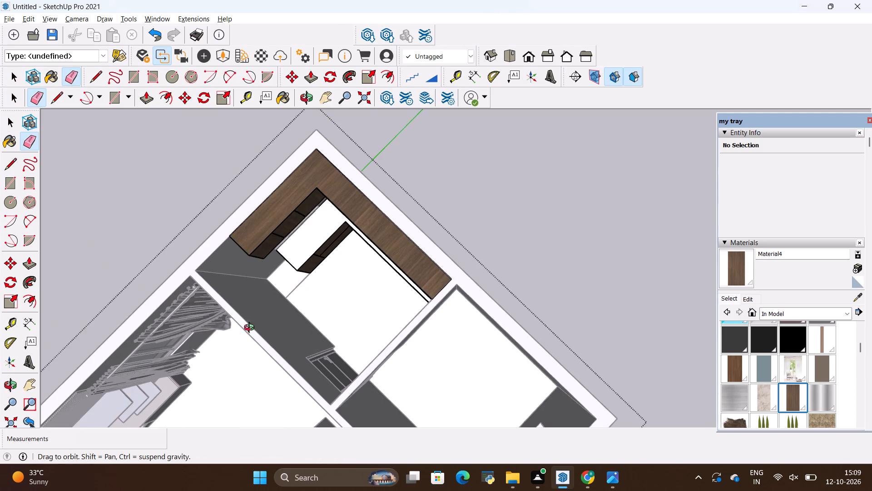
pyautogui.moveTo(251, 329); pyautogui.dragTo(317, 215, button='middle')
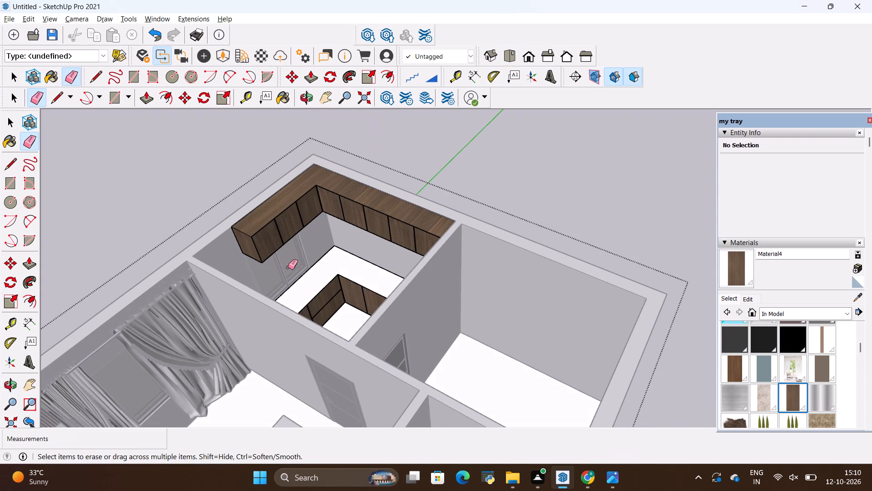
# Create a new material textured with the gold-veined white marble image 19c7f1eec5db0fbcaabbc3c937845b06 from the all materials folder.
pyautogui.scroll(2, 336, 271)
pyautogui.scroll(2, 279, 277)
pyautogui.press('space')
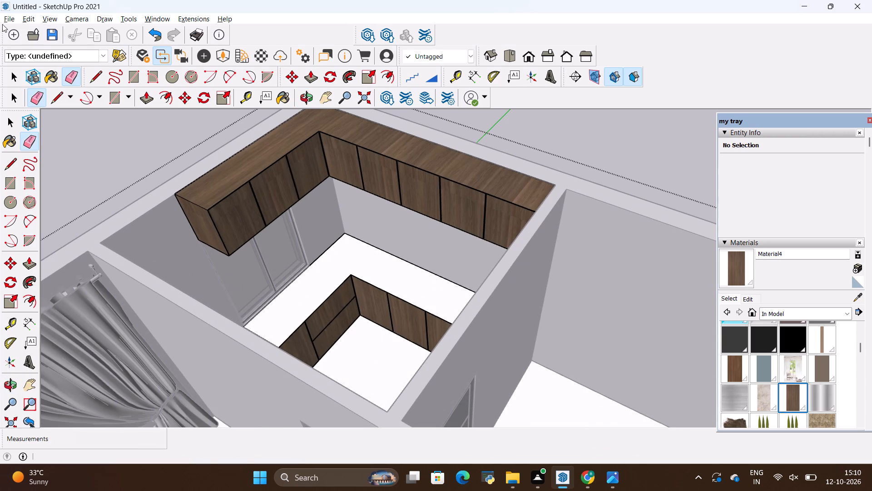
pyautogui.click(859, 270)
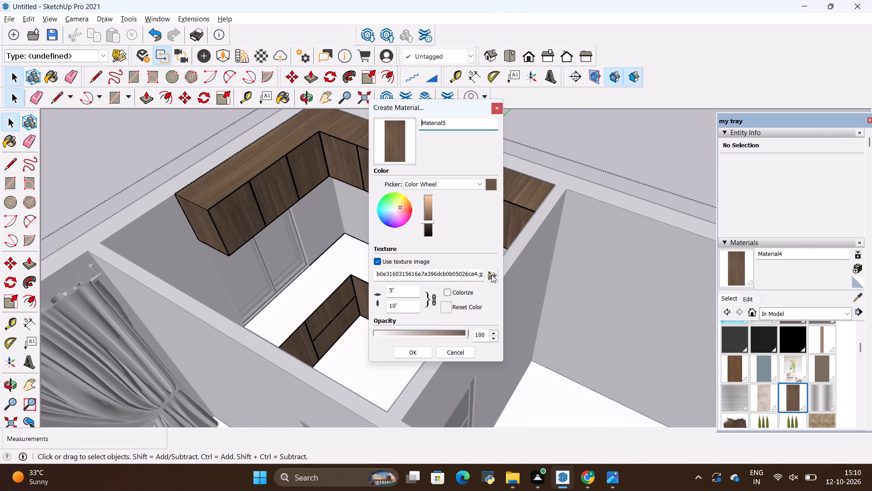
pyautogui.click(491, 275)
pyautogui.scroll(-1, 453, 216)
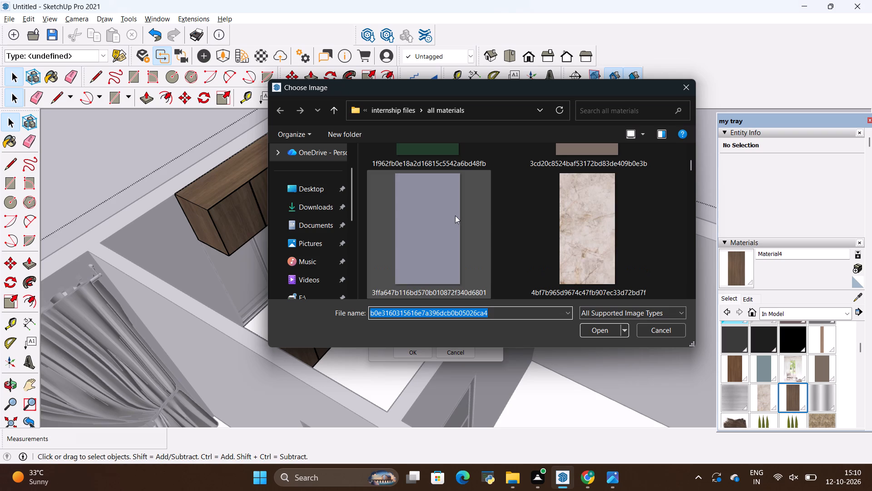
pyautogui.scroll(-1, 549, 211)
pyautogui.click(429, 232)
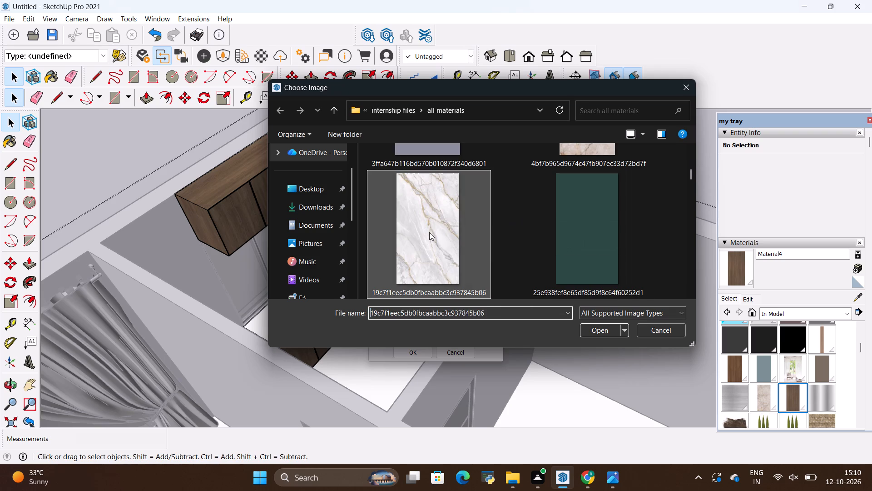
pyautogui.click(591, 333)
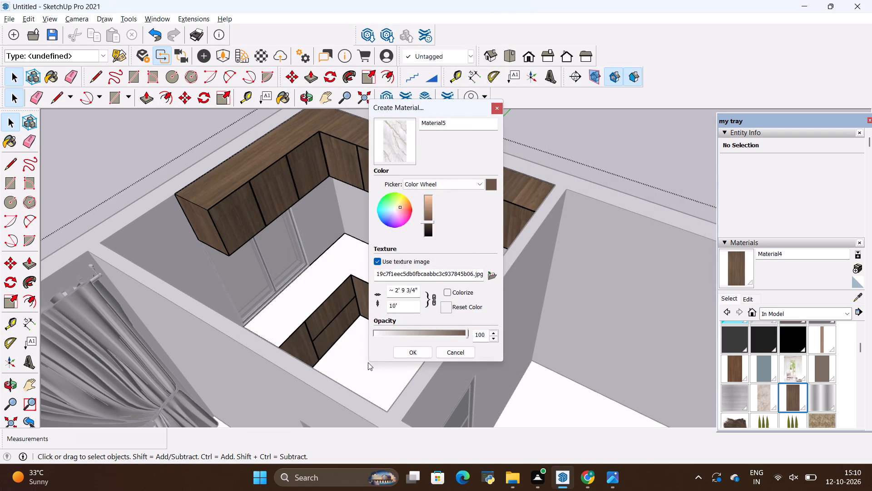
pyautogui.click(404, 348)
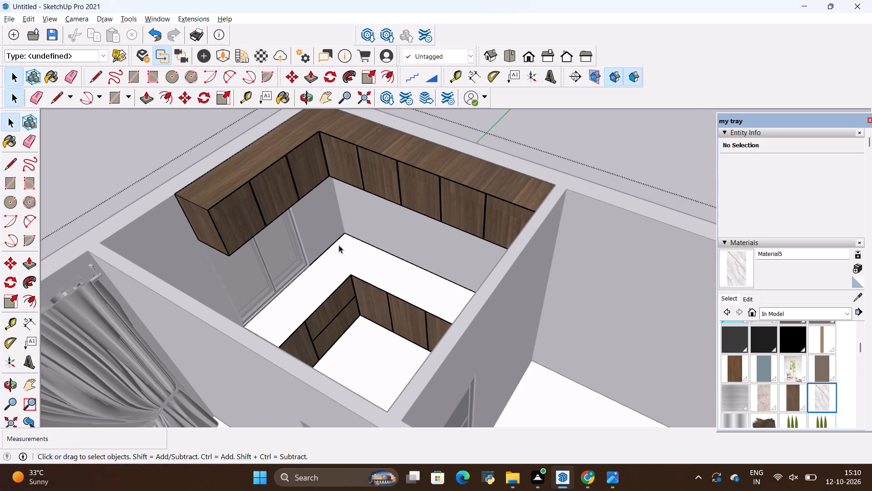
# Paint the top face of the L-shaped lower counter with the new white marble material.
pyautogui.click(736, 262)
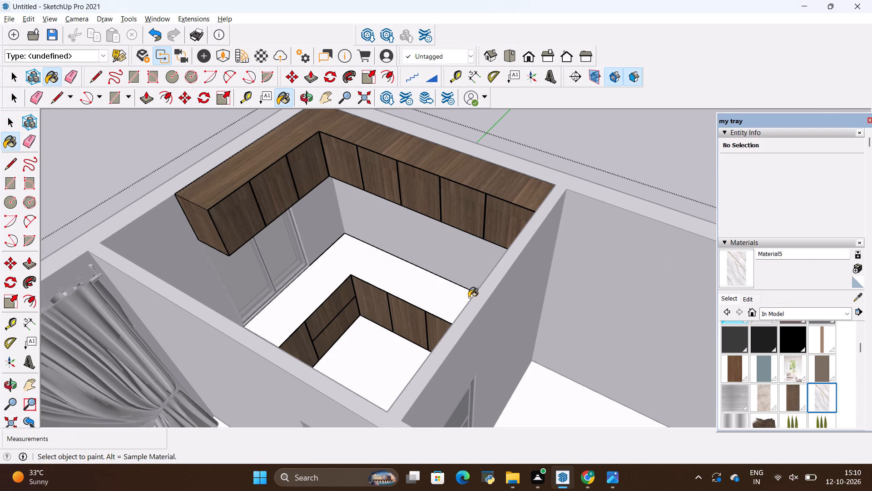
pyautogui.scroll(4, 469, 297)
pyautogui.click(430, 300)
pyautogui.scroll(10, 395, 312)
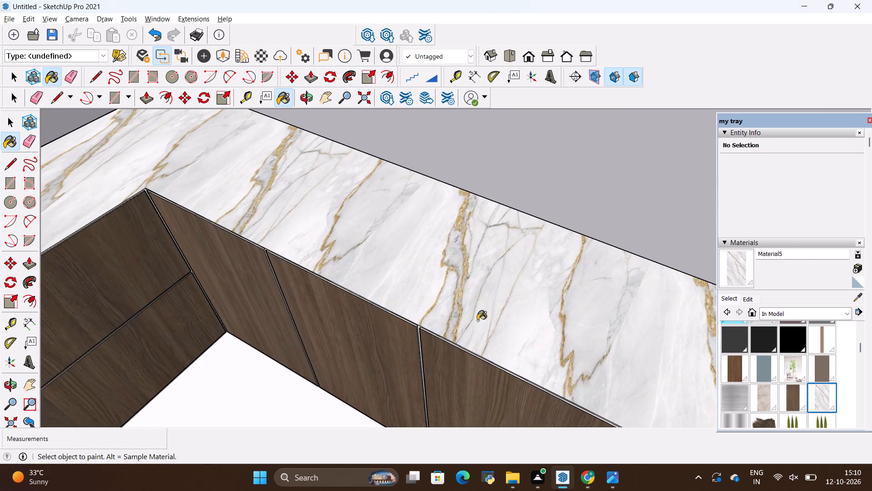
pyautogui.scroll(1, 481, 321)
pyautogui.moveTo(482, 321); pyautogui.dragTo(579, 206, button='middle')
pyautogui.scroll(3, 455, 352)
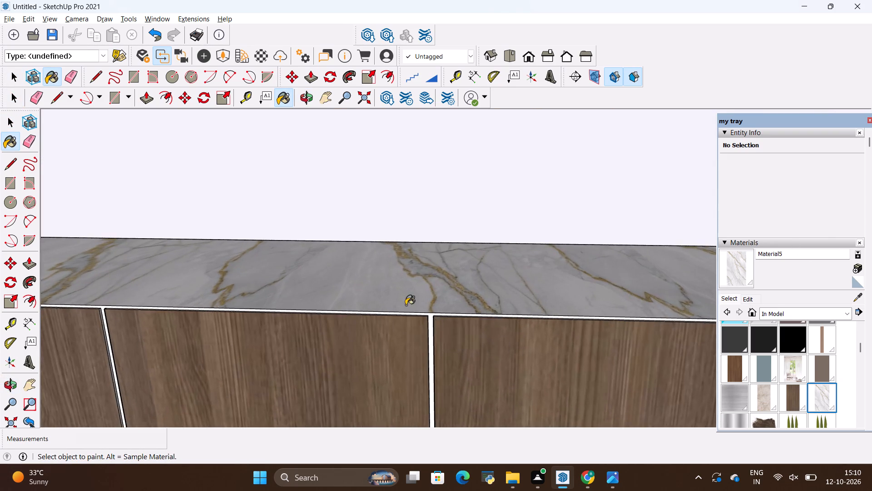
pyautogui.scroll(1, 406, 305)
pyautogui.scroll(-5, 433, 290)
pyautogui.moveTo(527, 231); pyautogui.dragTo(479, 340, button='middle')
pyautogui.scroll(-8, 500, 324)
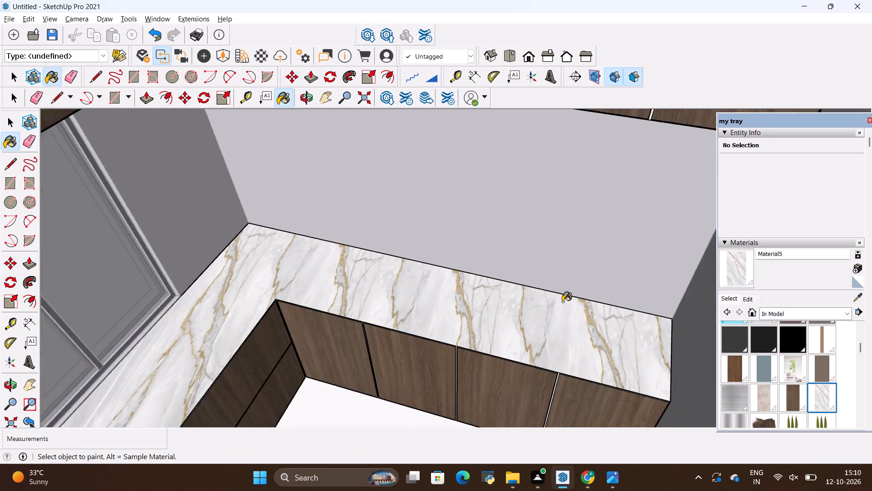
pyautogui.scroll(-8, 562, 302)
# Push/Pull the marble countertop face upward by 1" to give the slab thickness.
pyautogui.press('space')
pyautogui.press('p')
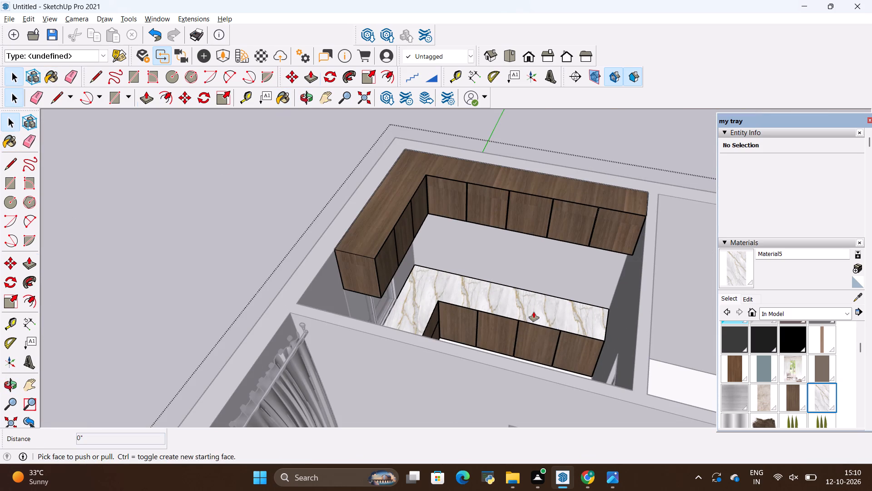
pyautogui.click(536, 310)
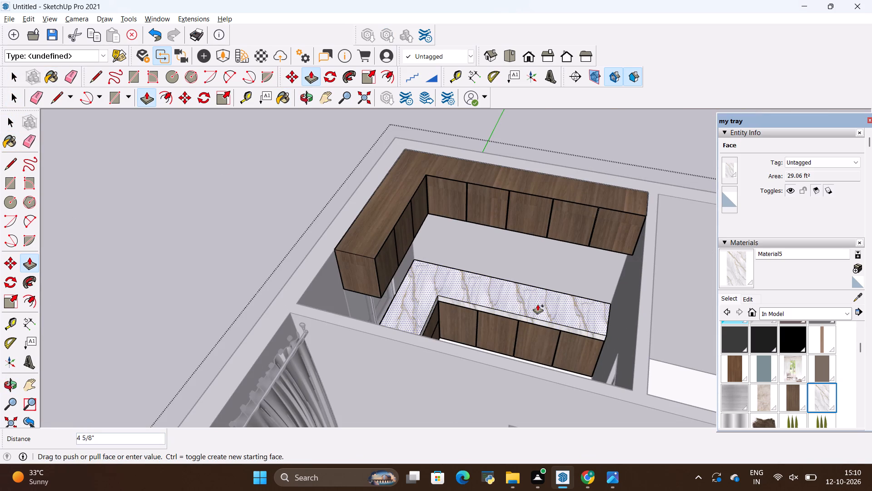
pyautogui.press('BackSpace')
pyautogui.write('1"')
pyautogui.press('Return')
pyautogui.press('Escape')
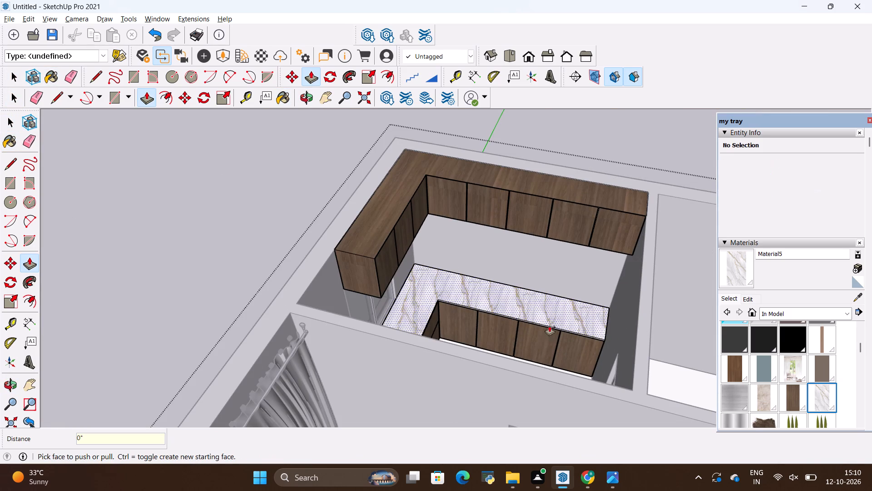
# Examine the marble countertop's front edge around the inner corner and at the counter's end, and close the group.
pyautogui.press('space')
pyautogui.click(460, 329)
pyautogui.scroll(11, 459, 325)
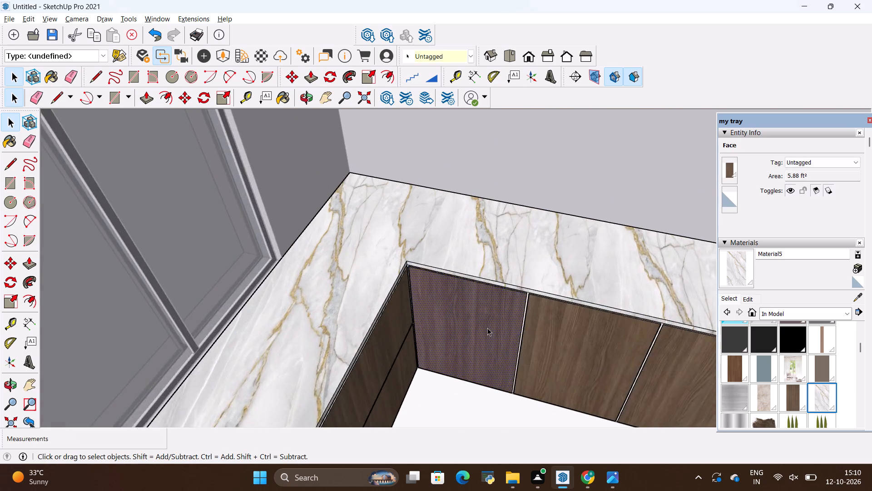
pyautogui.scroll(3, 487, 328)
pyautogui.scroll(1, 582, 275)
pyautogui.moveTo(582, 275); pyautogui.dragTo(526, 185, button='middle')
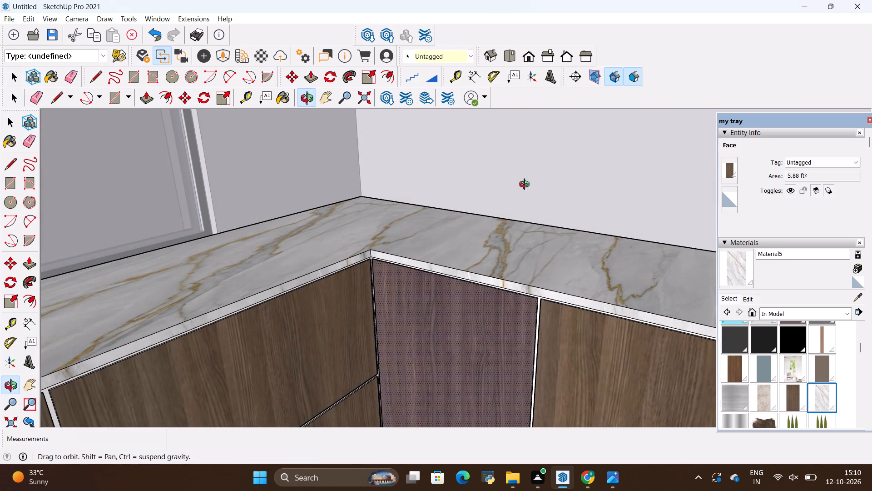
pyautogui.moveTo(526, 185); pyautogui.dragTo(551, 251, button='middle')
pyautogui.scroll(-7, 550, 251)
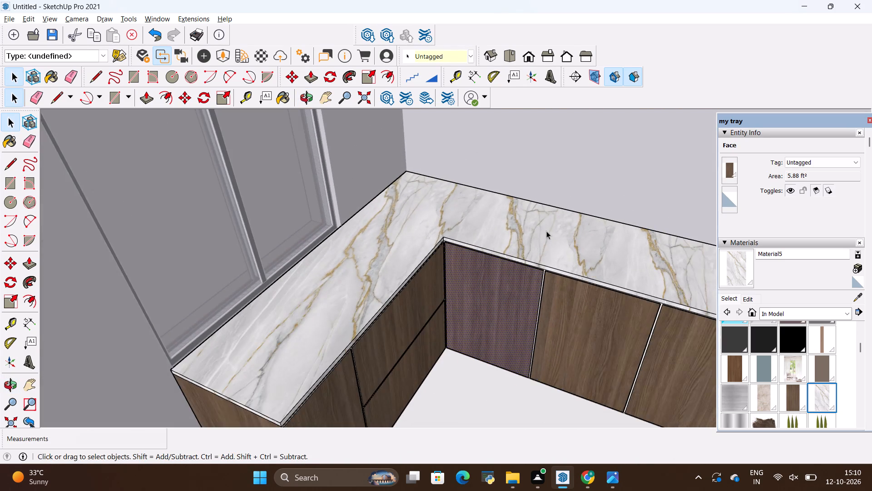
pyautogui.moveTo(546, 230); pyautogui.dragTo(508, 296, button='middle')
pyautogui.scroll(-11, 507, 293)
pyautogui.press('space')
pyautogui.click(290, 216)
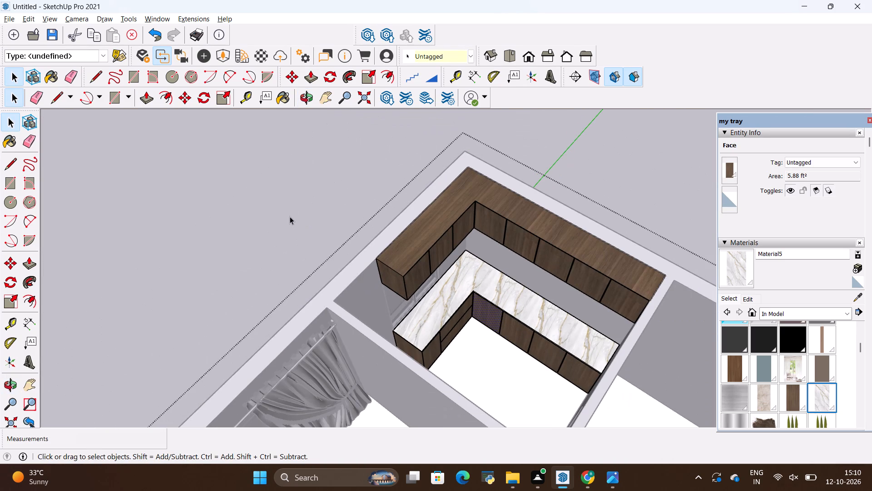
# Review the L-shaped counter, marble top and upper cabinets in the room from several angles.
pyautogui.moveTo(447, 316); pyautogui.dragTo(392, 239, button='middle')
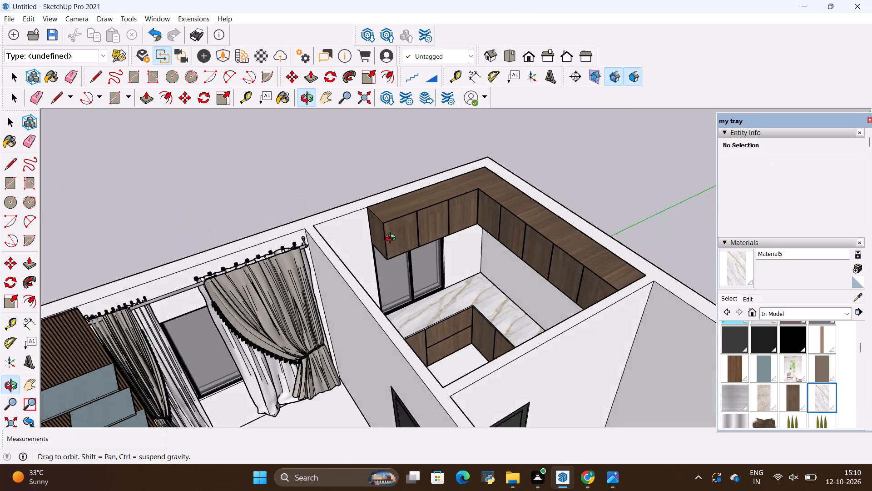
pyautogui.moveTo(392, 239); pyautogui.dragTo(423, 301, button='middle')
pyautogui.scroll(7, 522, 326)
pyautogui.scroll(-6, 508, 338)
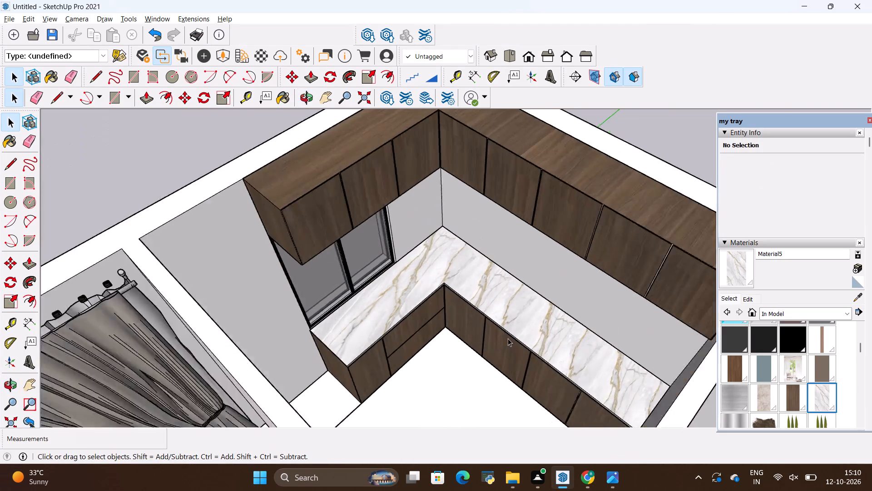
pyautogui.scroll(-6, 506, 330)
pyautogui.moveTo(485, 349); pyautogui.dragTo(549, 275, button='middle')
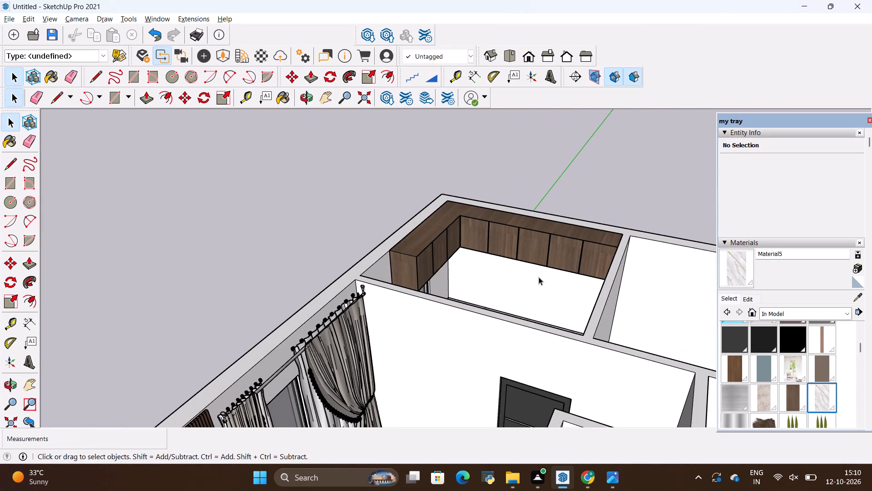
pyautogui.scroll(-4, 492, 301)
pyautogui.scroll(3, 511, 292)
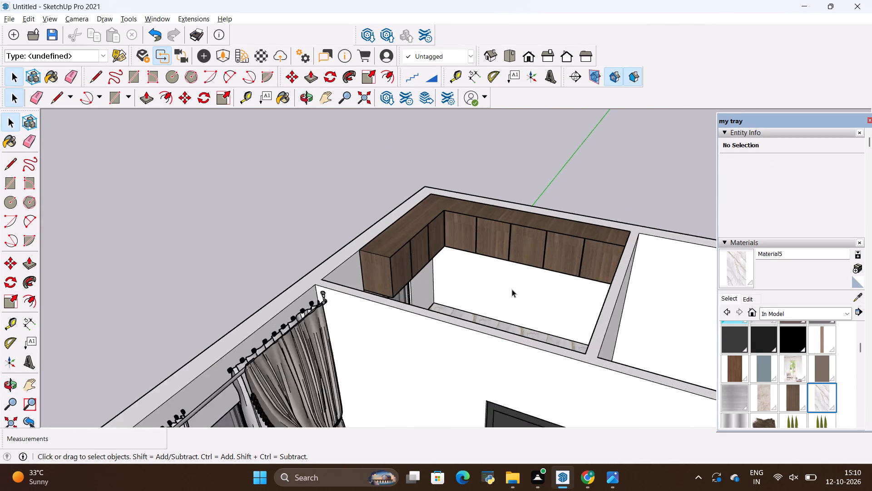
pyautogui.scroll(4, 512, 289)
pyautogui.scroll(-3, 509, 290)
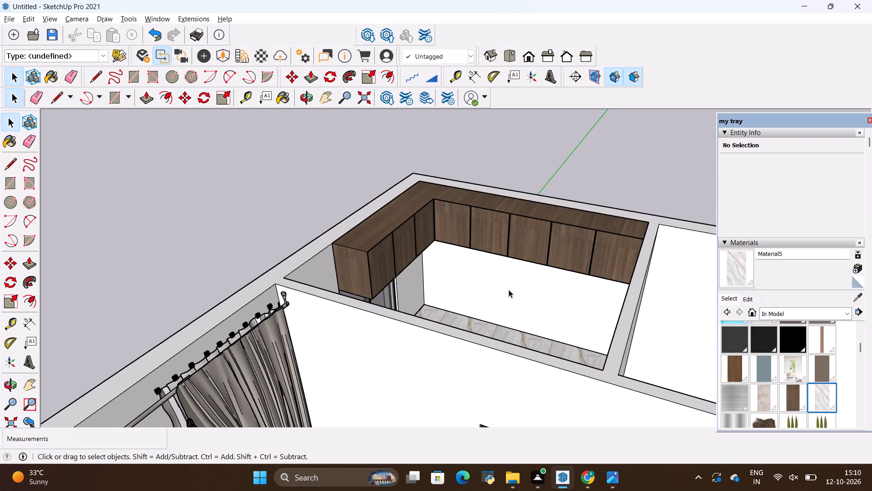
pyautogui.scroll(7, 510, 230)
pyautogui.scroll(-10, 461, 356)
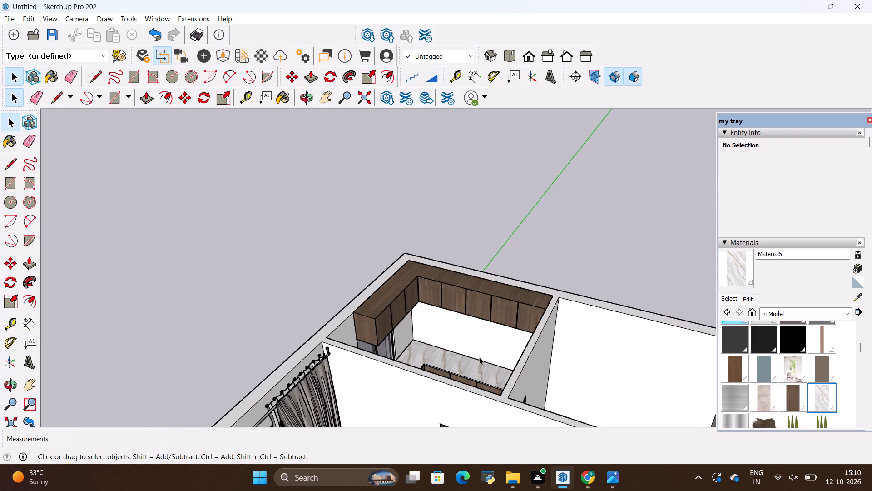
pyautogui.moveTo(479, 357); pyautogui.dragTo(570, 422, button='middle')
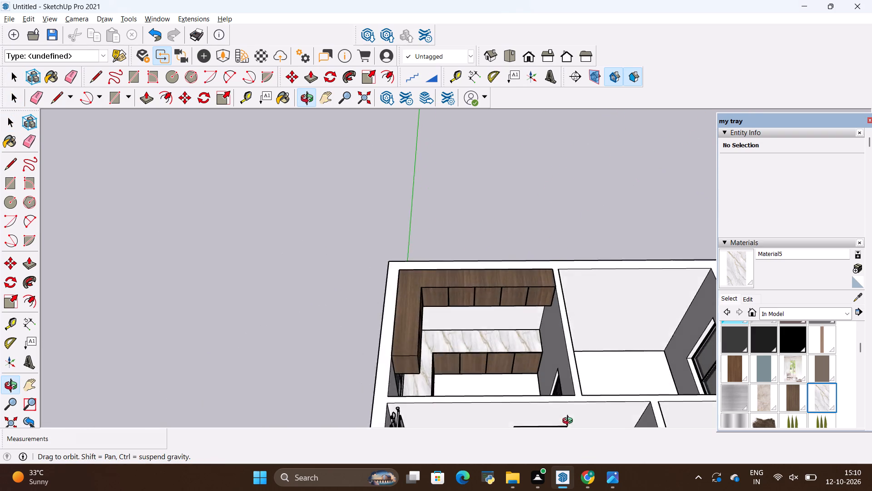
# Review the kitchen's upper cabinets, marble countertop and lower units within the floor plan from several angles.
pyautogui.moveTo(570, 422); pyautogui.dragTo(422, 398, button='middle')
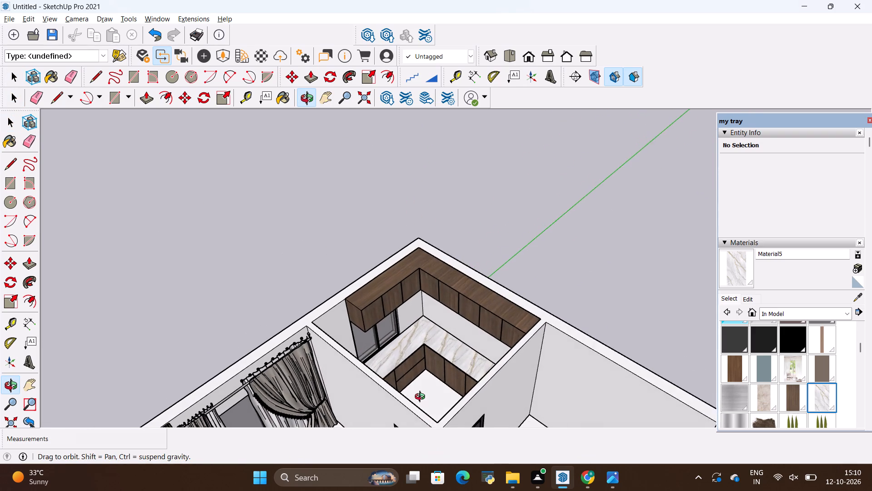
pyautogui.moveTo(422, 398); pyautogui.dragTo(417, 414, button='middle')
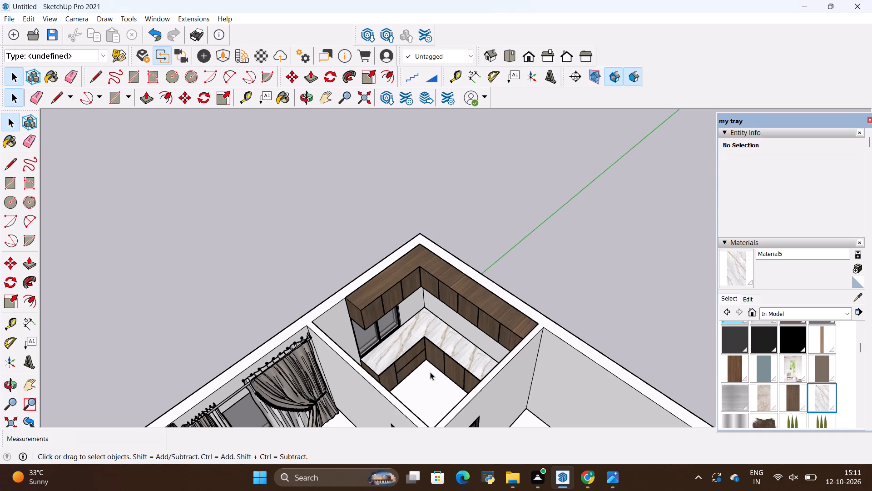
pyautogui.scroll(8, 440, 323)
pyautogui.moveTo(499, 333); pyautogui.dragTo(532, 281, button='middle')
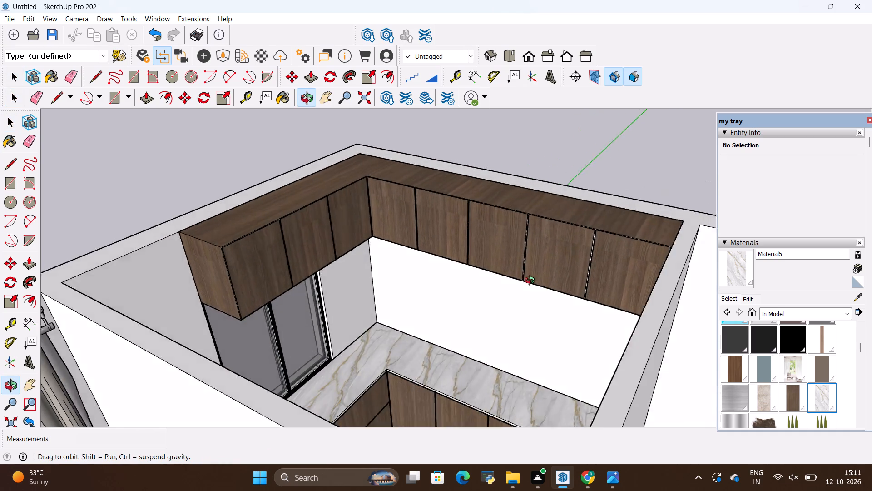
pyautogui.moveTo(532, 281); pyautogui.dragTo(505, 298, button='middle')
pyautogui.scroll(-14, 504, 292)
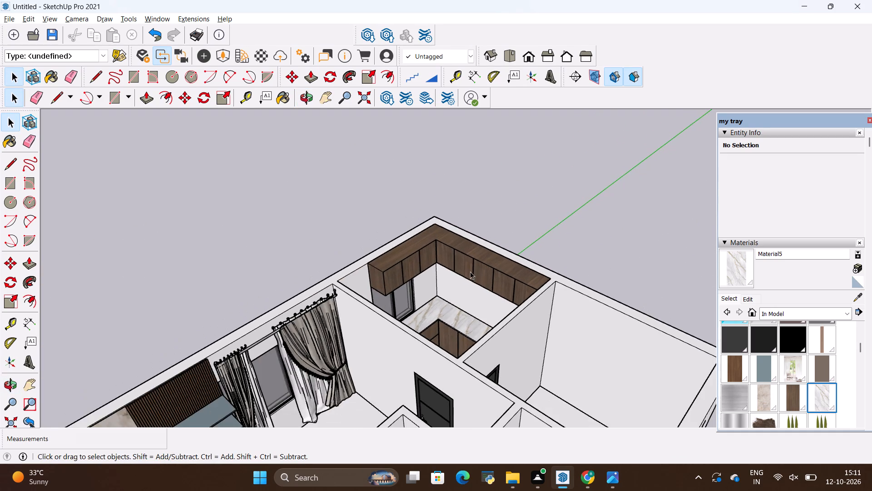
pyautogui.moveTo(468, 277); pyautogui.dragTo(427, 325, button='middle')
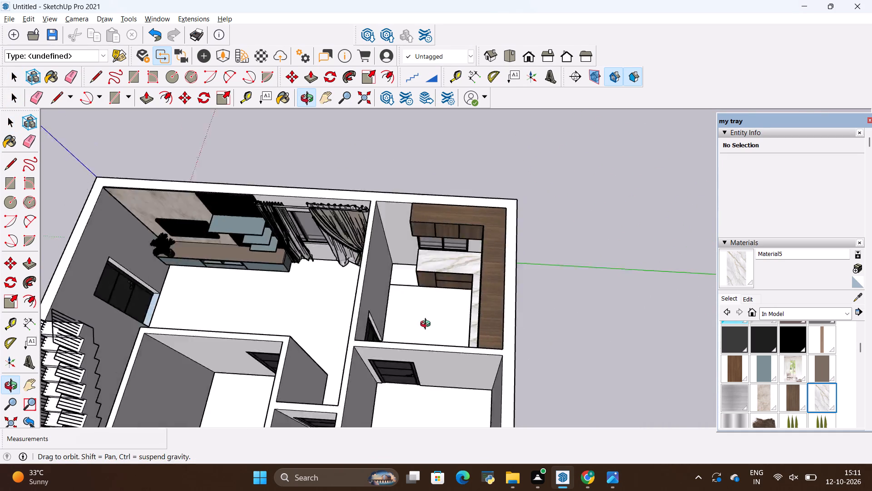
pyautogui.moveTo(427, 325); pyautogui.dragTo(550, 359, button='middle')
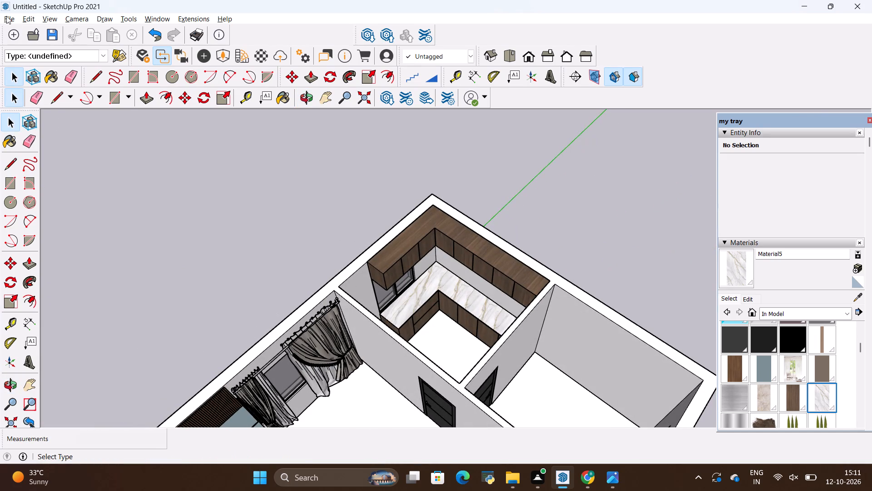
pyautogui.scroll(-15, 349, 247)
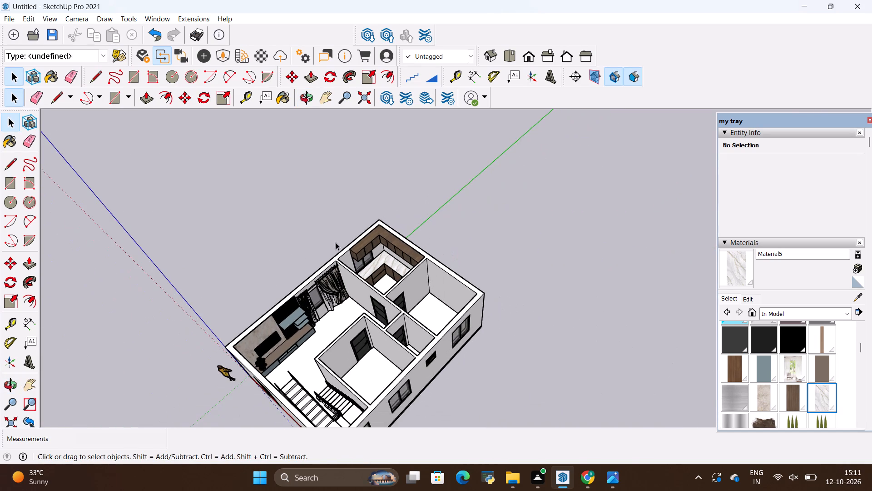
pyautogui.scroll(-5, 251, 305)
pyautogui.scroll(8, 287, 338)
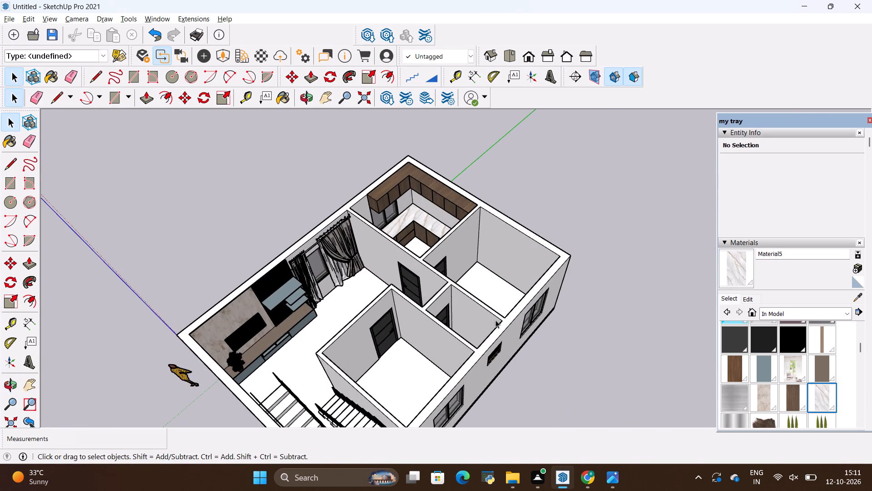
# Open the house group and paint its floor face with the white gold-veined marble, Material5.
pyautogui.moveTo(506, 318); pyautogui.dragTo(189, 347, button='middle')
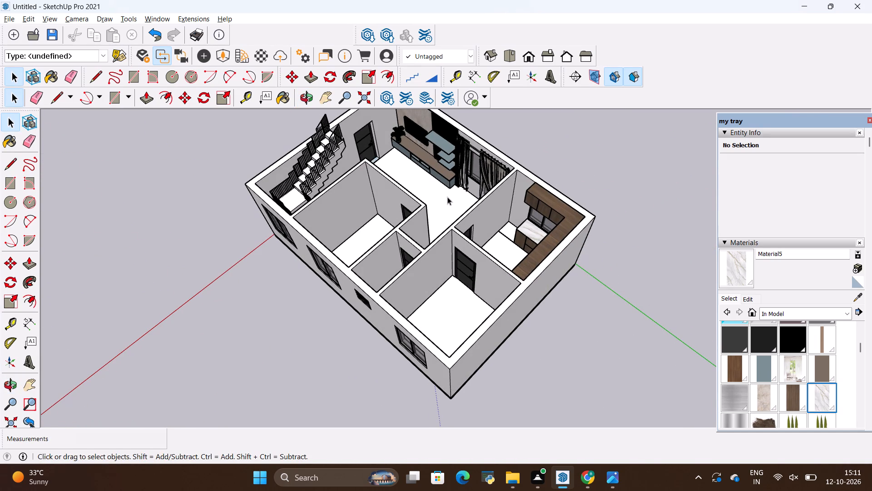
pyautogui.doubleClick(436, 210)
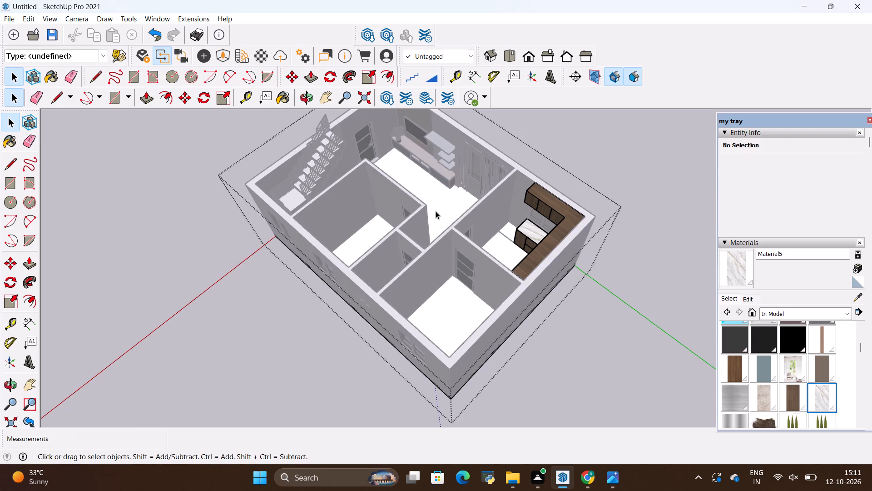
pyautogui.click(436, 211)
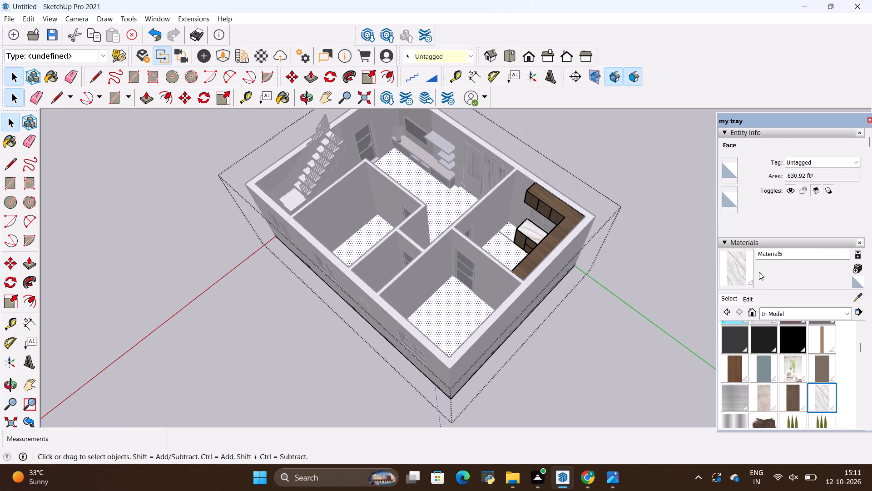
pyautogui.click(740, 262)
pyautogui.click(445, 316)
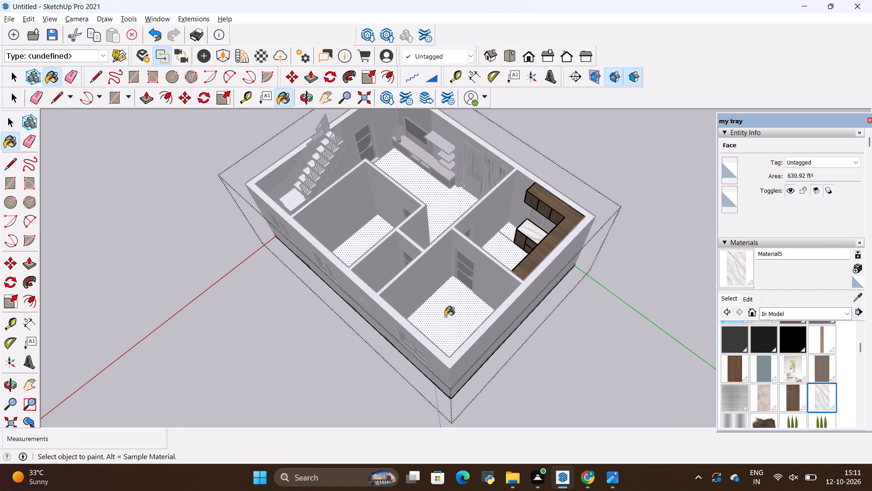
pyautogui.scroll(11, 441, 260)
pyautogui.scroll(-2, 445, 305)
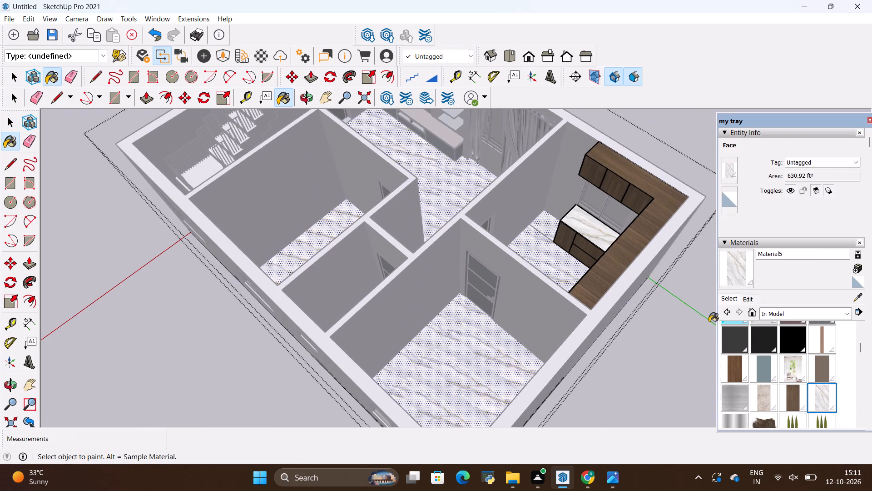
# Set the marble material's texture height to 25' with proportions locked, and close the house group.
pyautogui.click(746, 297)
pyautogui.scroll(-2, 758, 375)
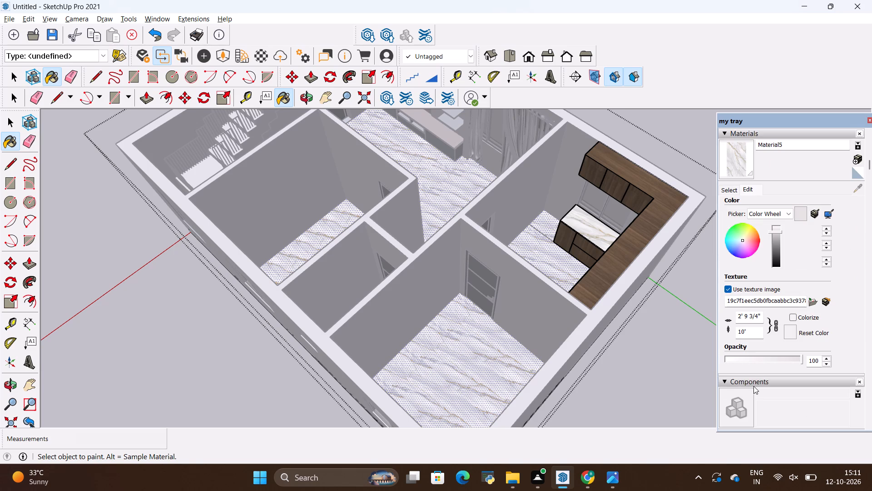
pyautogui.click(749, 332)
pyautogui.press('BackSpace')
pyautogui.press('BackSpace')
pyautogui.press('BackSpace')
pyautogui.write("25'")
pyautogui.press('Return')
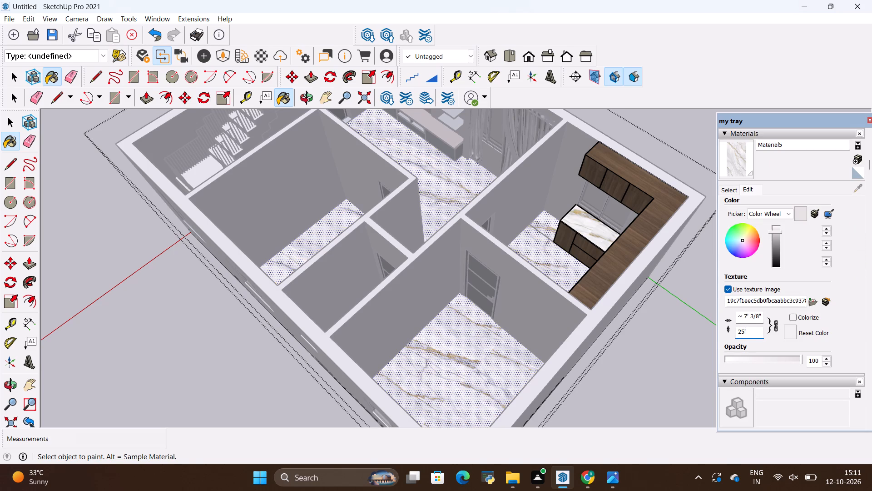
pyautogui.scroll(-3, 751, 346)
pyautogui.press('space')
pyautogui.click(262, 370)
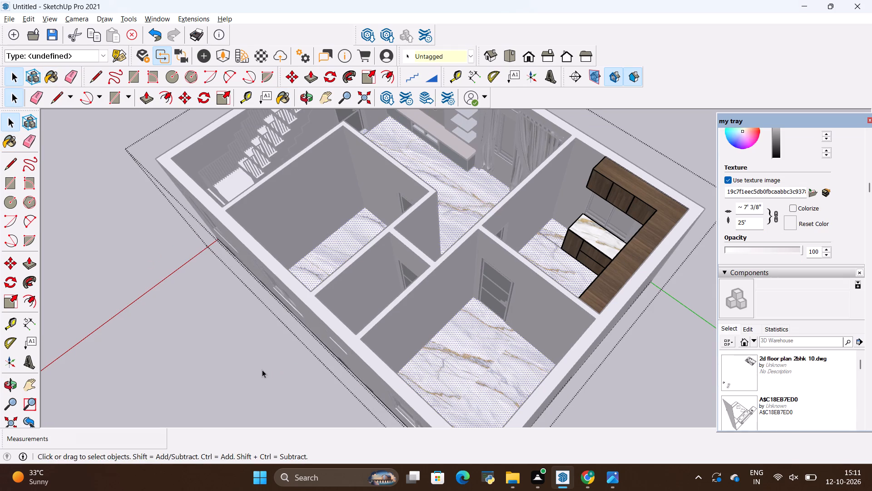
# Examine the marble floor's veining and scale up close and across the living room, kitchen and other rooms.
pyautogui.scroll(15, 432, 184)
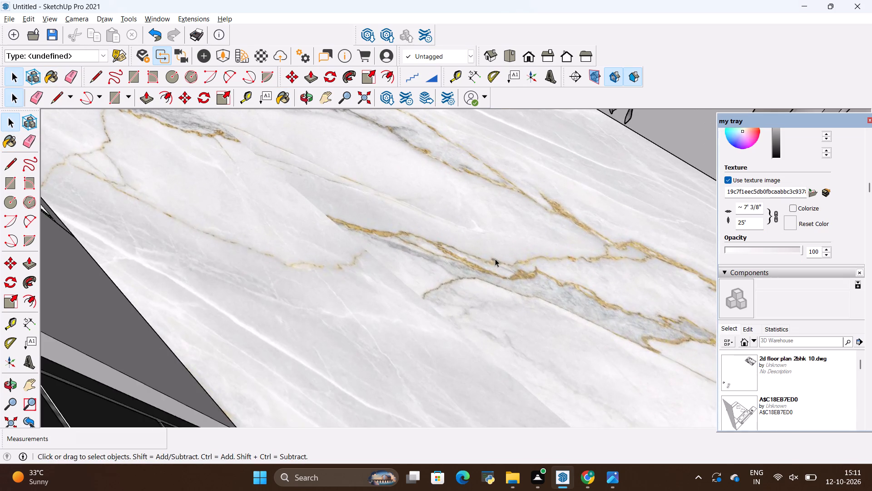
pyautogui.scroll(-19, 495, 259)
pyautogui.scroll(-5, 497, 257)
pyautogui.moveTo(190, 288); pyautogui.dragTo(190, 291, button='middle')
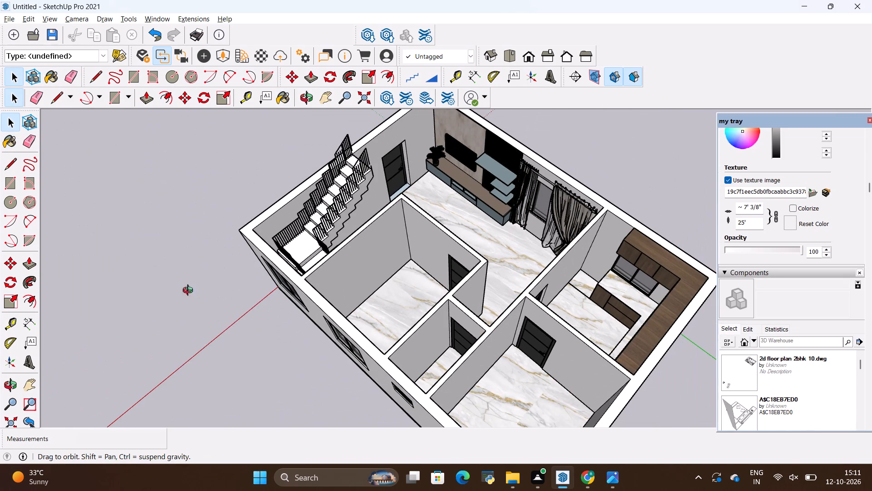
pyautogui.moveTo(190, 291); pyautogui.dragTo(601, 235, button='middle')
pyautogui.scroll(7, 424, 250)
pyautogui.moveTo(419, 248); pyautogui.dragTo(450, 283, button='middle')
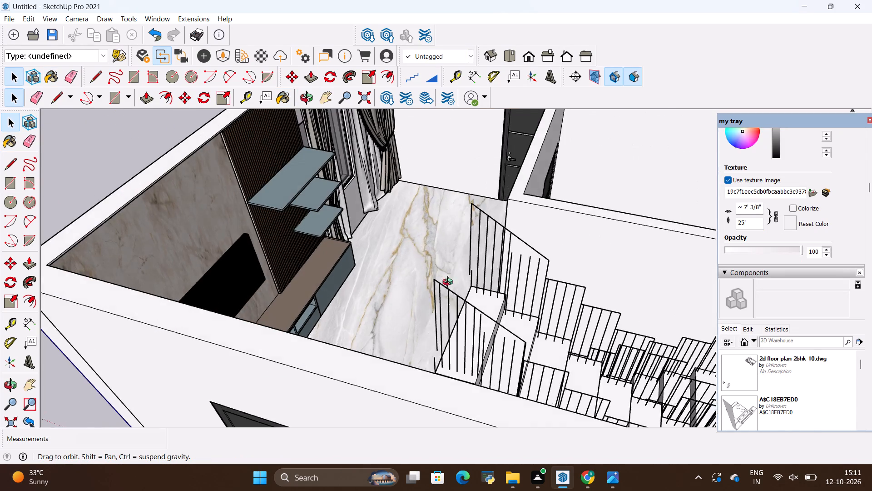
pyautogui.moveTo(450, 283); pyautogui.dragTo(285, 324, button='middle')
pyautogui.scroll(1, 299, 319)
pyautogui.scroll(-2, 412, 303)
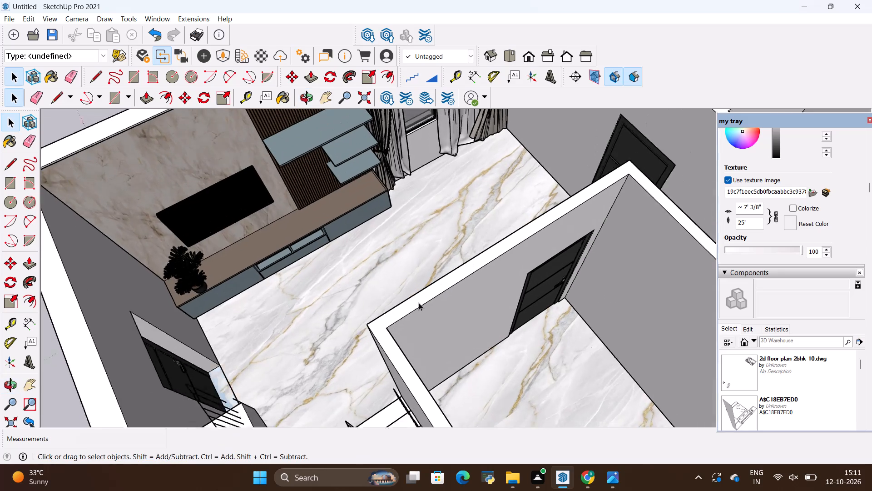
pyautogui.scroll(-16, 419, 303)
pyautogui.moveTo(524, 293); pyautogui.dragTo(280, 311, button='middle')
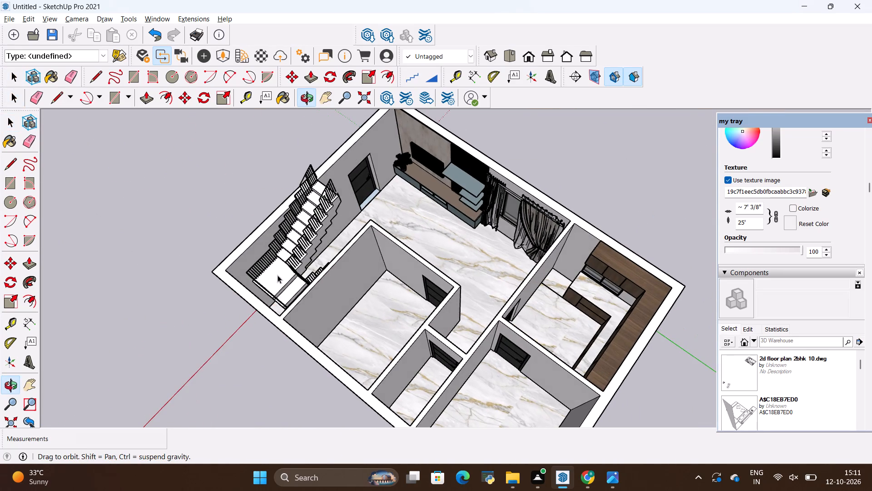
pyautogui.press('space')
pyautogui.click(219, 171)
pyautogui.scroll(-5, 484, 210)
pyautogui.scroll(7, 501, 177)
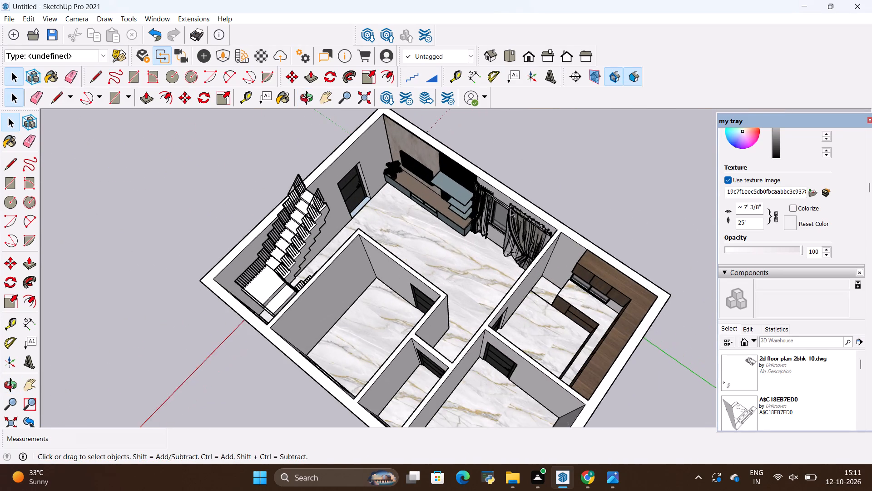
pyautogui.scroll(7, 510, 209)
# Review the living room's TV wall, shelves and curtains together with the marble floor and kitchen from several angles.
pyautogui.moveTo(382, 296); pyautogui.dragTo(554, 243, button='middle')
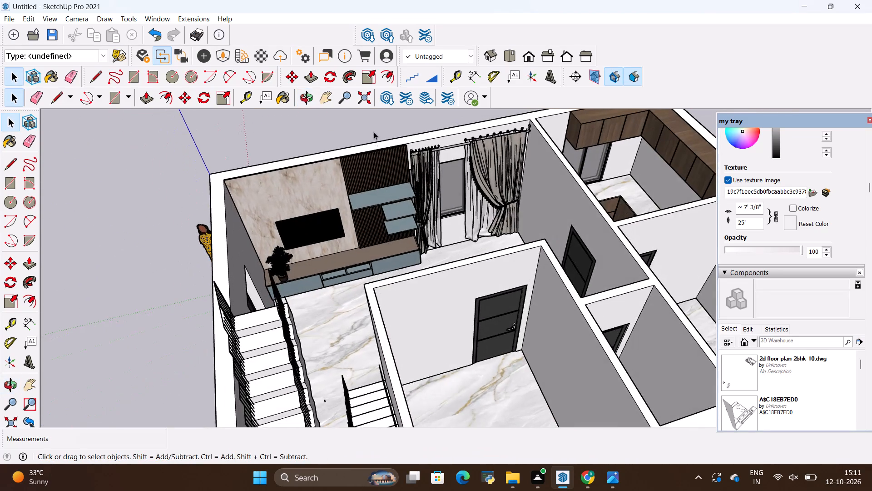
pyautogui.scroll(8, 373, 130)
pyautogui.moveTo(431, 322); pyautogui.dragTo(479, 266, button='middle')
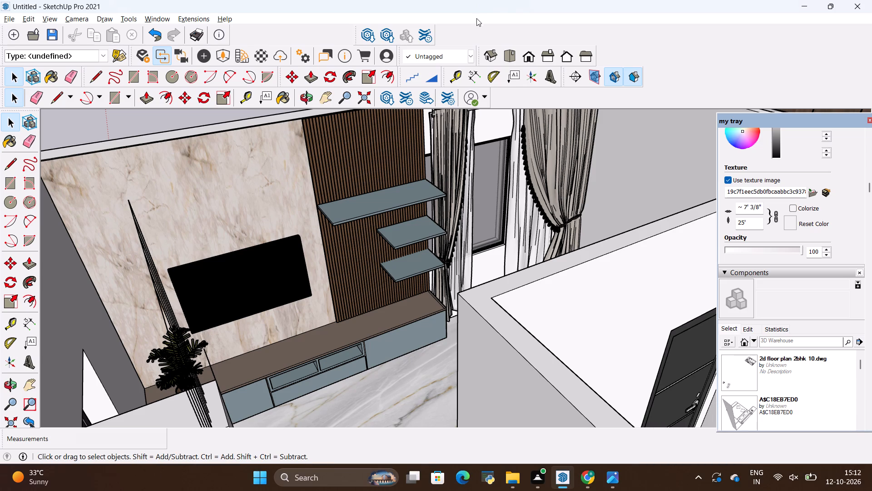
pyautogui.scroll(-3, 268, 378)
pyautogui.scroll(-6, 364, 329)
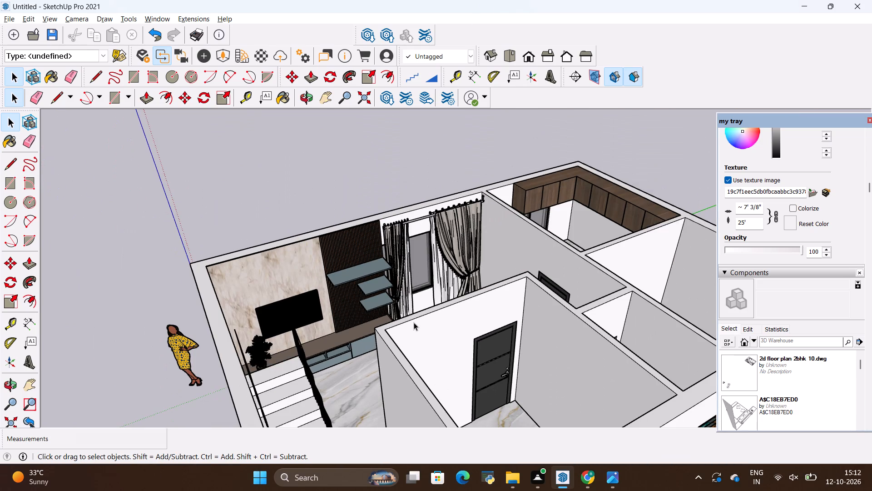
pyautogui.press('space')
pyautogui.click(373, 190)
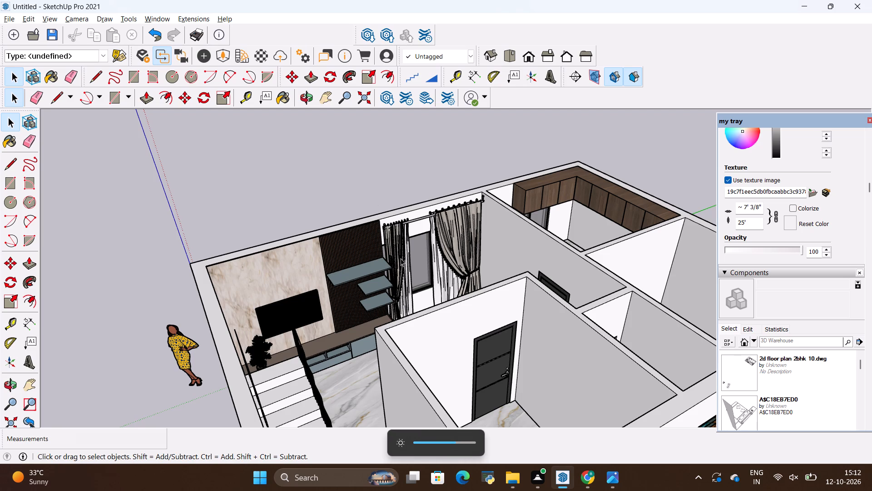
pyautogui.scroll(-5, 401, 258)
pyautogui.moveTo(489, 296); pyautogui.dragTo(487, 391, button='middle')
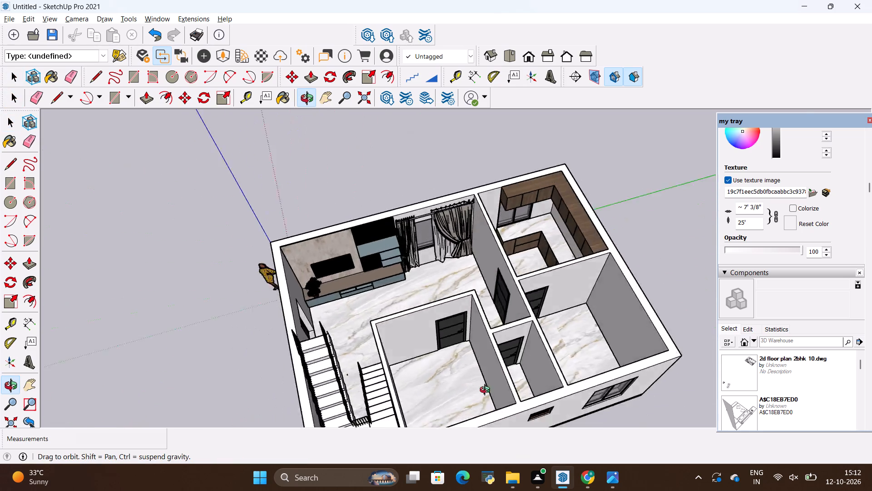
pyautogui.moveTo(487, 391); pyautogui.dragTo(270, 354, button='middle')
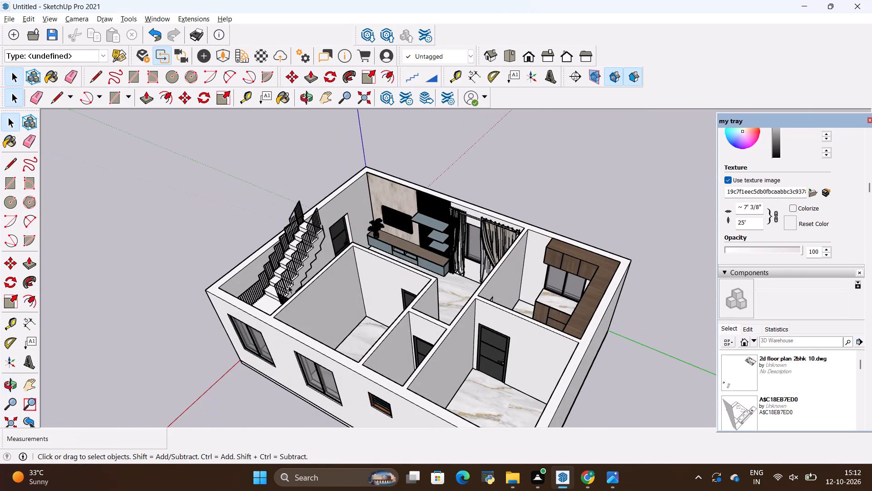
pyautogui.scroll(14, 455, 209)
pyautogui.scroll(-5, 411, 238)
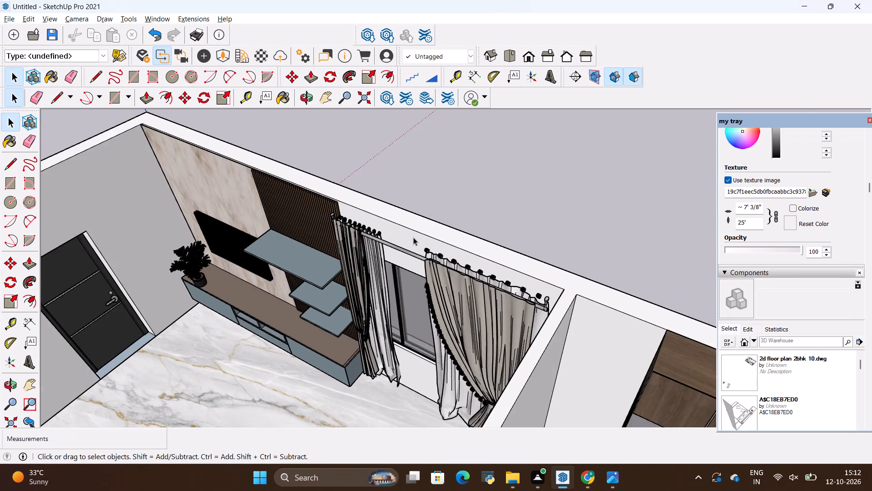
pyautogui.scroll(-11, 416, 236)
pyautogui.scroll(-6, 331, 264)
pyautogui.moveTo(300, 271); pyautogui.dragTo(346, 334, button='middle')
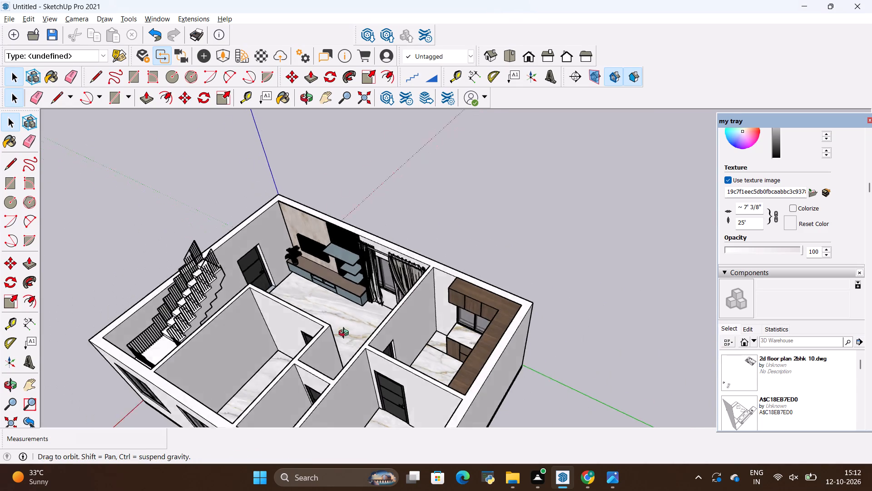
pyautogui.moveTo(346, 334); pyautogui.dragTo(520, 263, button='middle')
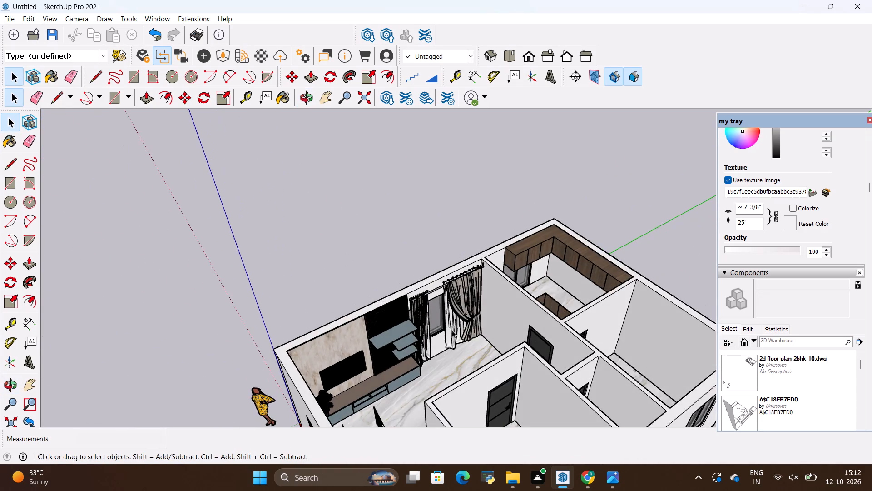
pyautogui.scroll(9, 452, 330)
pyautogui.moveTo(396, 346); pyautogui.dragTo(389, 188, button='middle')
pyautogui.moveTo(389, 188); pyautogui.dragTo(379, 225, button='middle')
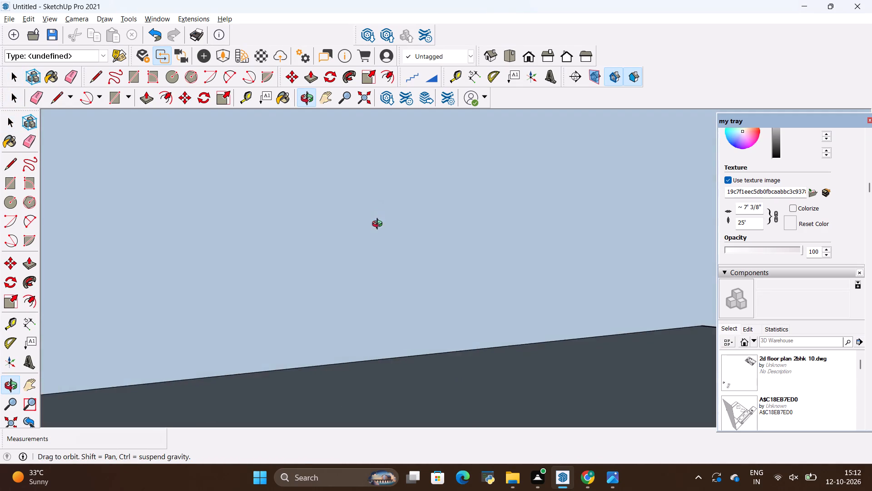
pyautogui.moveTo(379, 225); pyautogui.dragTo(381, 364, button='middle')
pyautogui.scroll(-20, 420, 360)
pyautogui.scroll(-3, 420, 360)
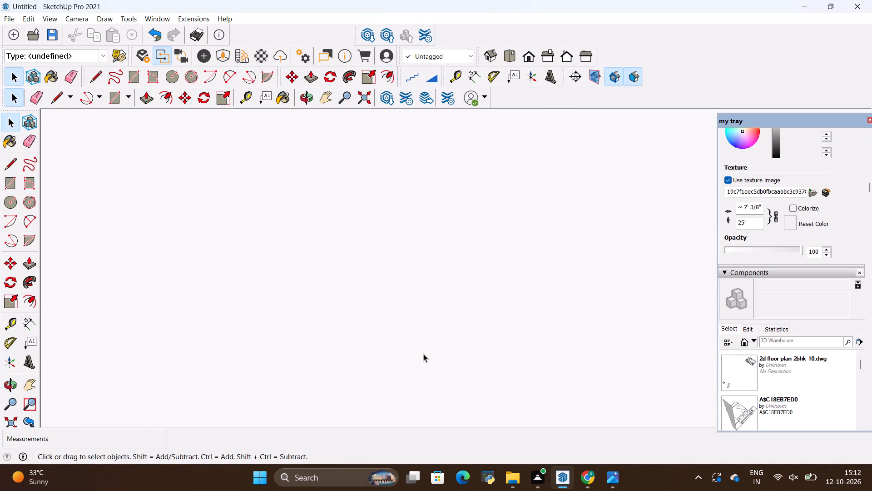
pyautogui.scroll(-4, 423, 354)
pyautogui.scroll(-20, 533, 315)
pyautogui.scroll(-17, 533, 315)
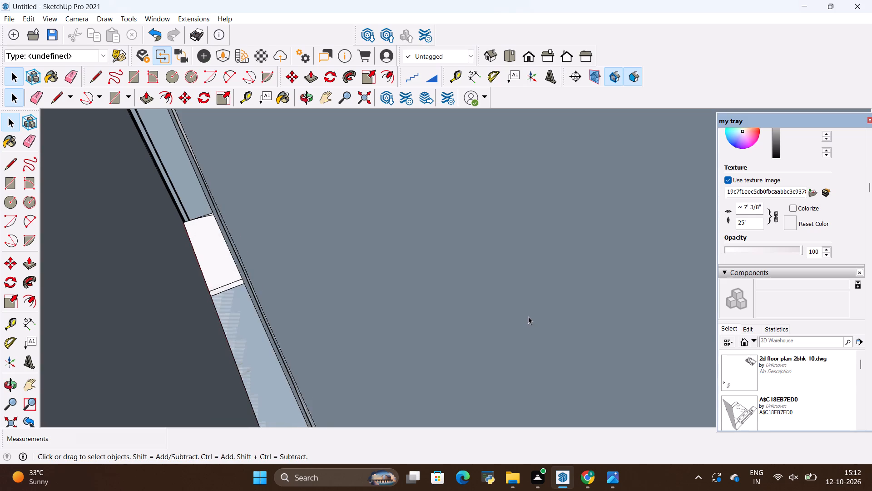
# Examine the whole house from above, comparing the living room and kitchen finishes with the plain walls.
pyautogui.scroll(-2, 528, 316)
pyautogui.scroll(-6, 257, 342)
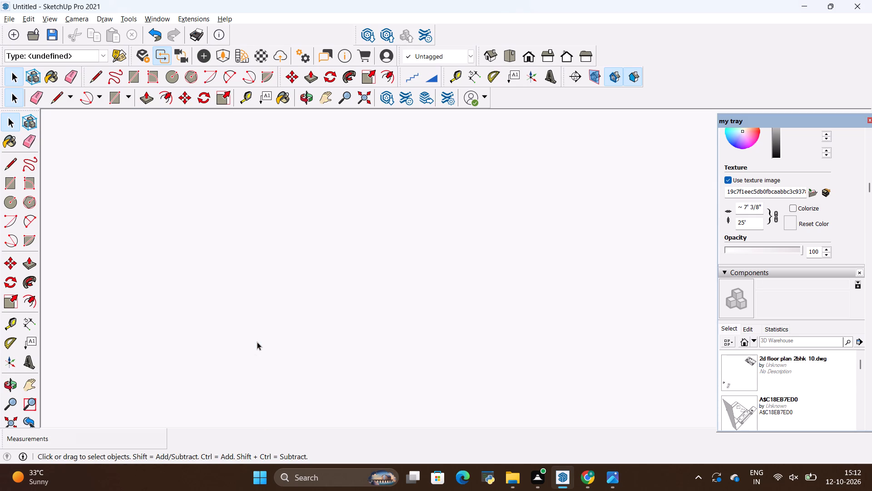
pyautogui.scroll(-20, 257, 342)
pyautogui.scroll(-18, 257, 342)
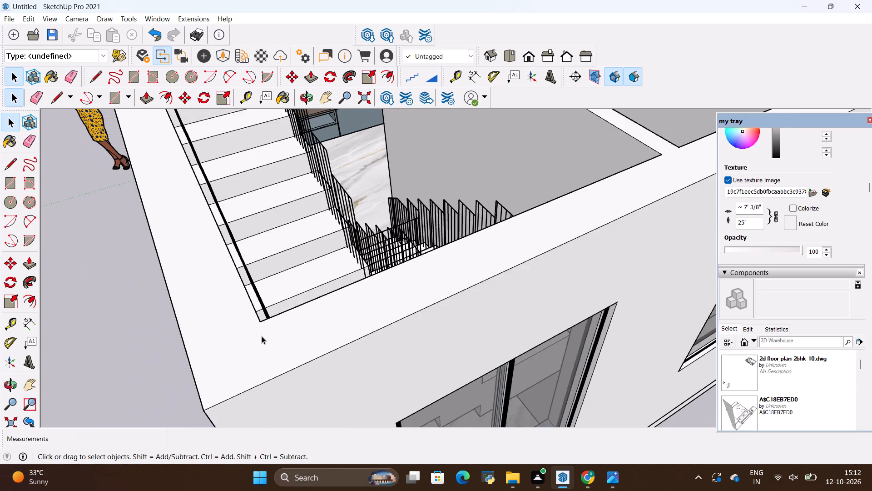
pyautogui.scroll(-20, 262, 336)
pyautogui.scroll(-20, 262, 336)
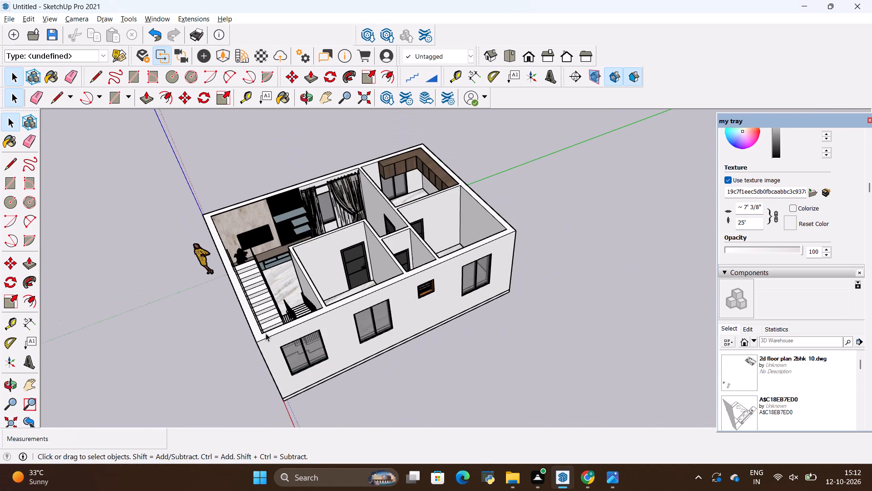
pyautogui.moveTo(386, 287); pyautogui.dragTo(298, 301, button='middle')
pyautogui.scroll(3, 297, 187)
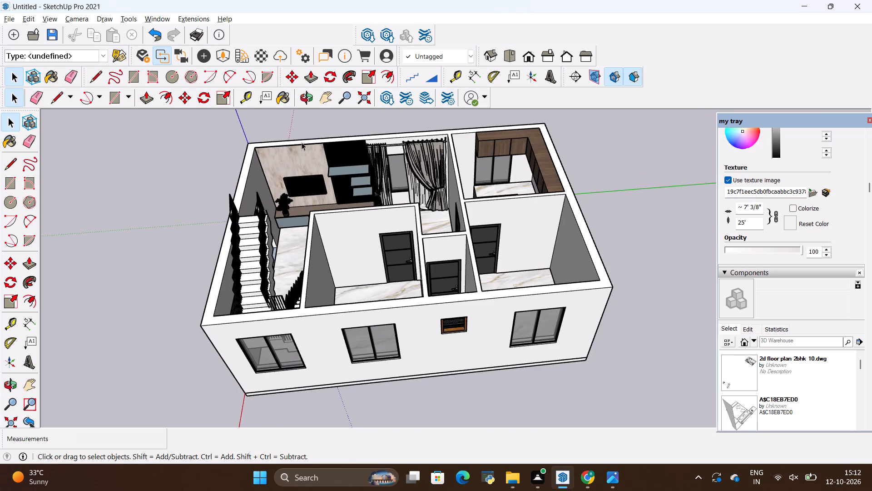
pyautogui.scroll(8, 302, 135)
pyautogui.scroll(-10, 336, 254)
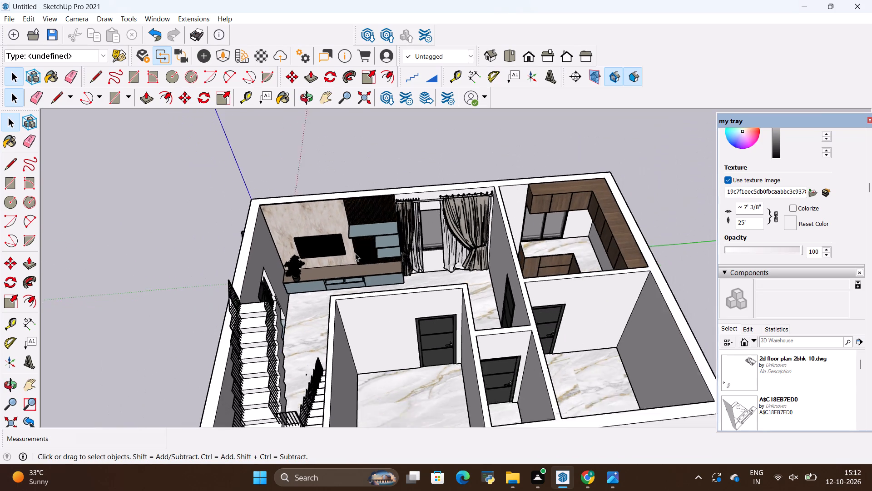
pyautogui.scroll(11, 458, 199)
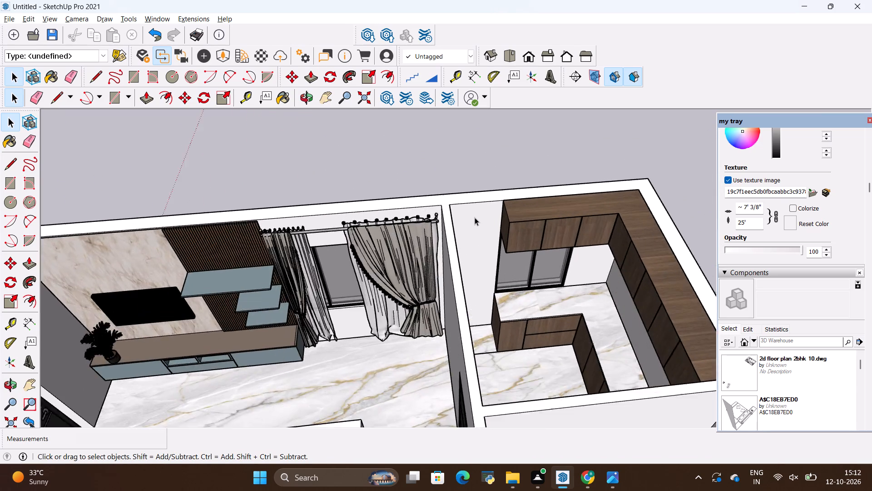
pyautogui.scroll(3, 475, 217)
pyautogui.scroll(-14, 457, 227)
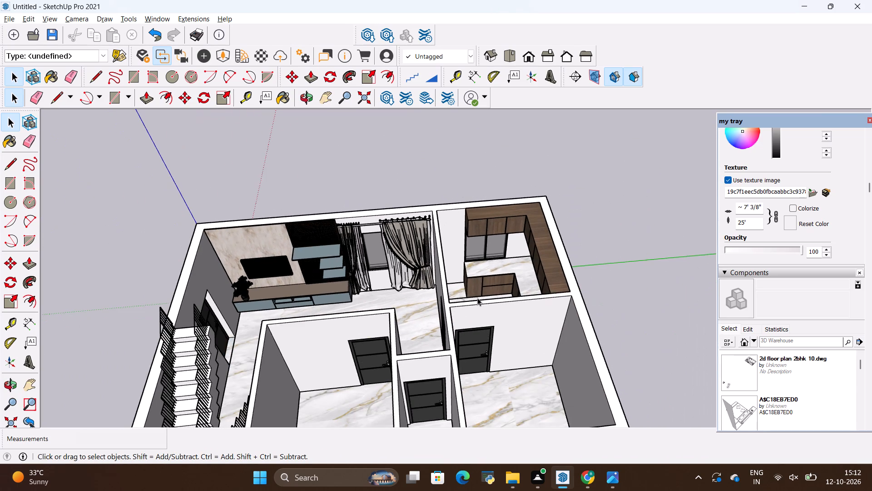
pyautogui.moveTo(475, 300); pyautogui.dragTo(501, 320, button='middle')
pyautogui.scroll(7, 813, 226)
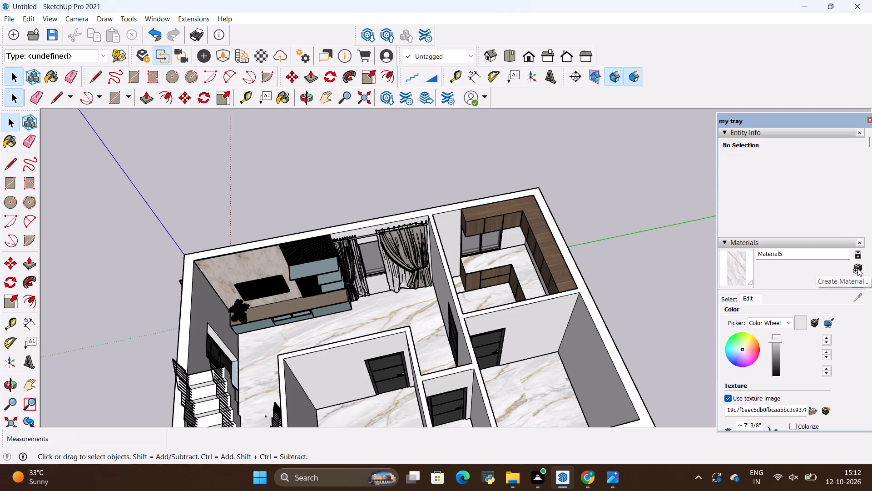
# Create a new material from the taupe-brown texture image 3cd20c8524baf53172bd83de409b0e3b in the all materials folder.
pyautogui.click(857, 268)
pyautogui.click(491, 274)
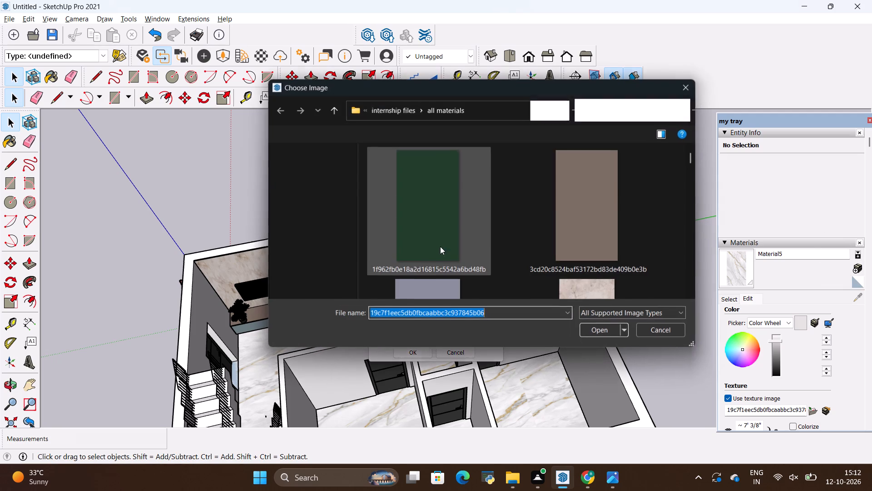
pyautogui.click(583, 218)
pyautogui.click(602, 332)
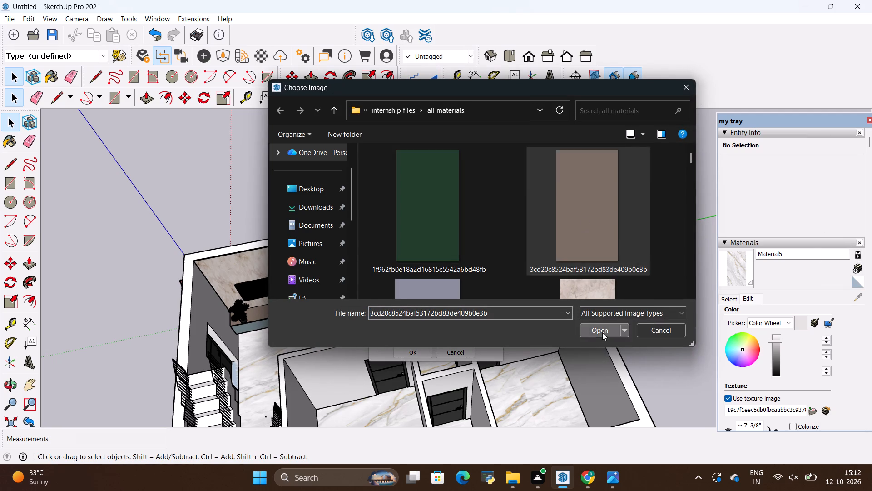
pyautogui.click(415, 355)
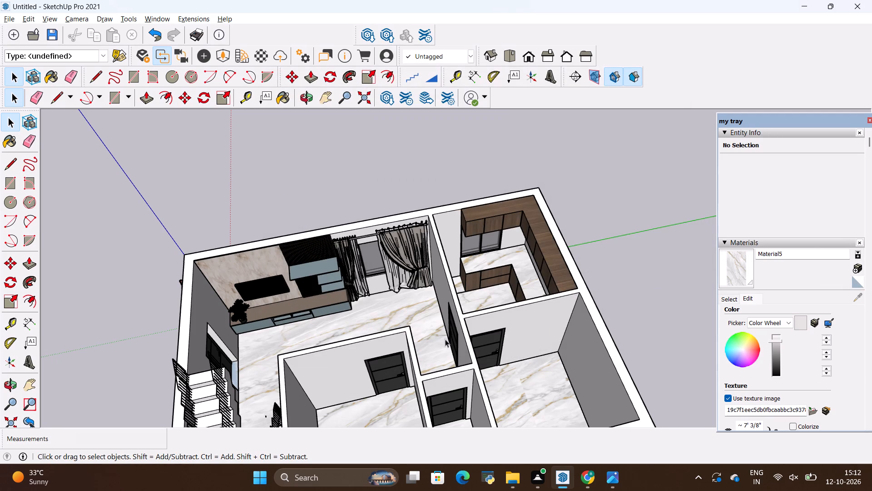
# Open the house group, paint the kitchen's window wall, living-room partition and bedroom-side door wall taupe-brown, and close the group.
pyautogui.doubleClick(446, 237)
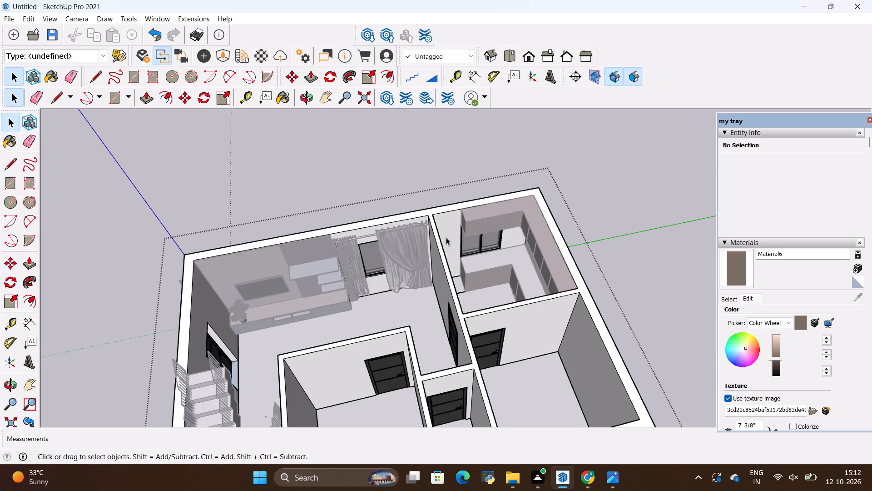
pyautogui.click(730, 264)
pyautogui.scroll(7, 494, 229)
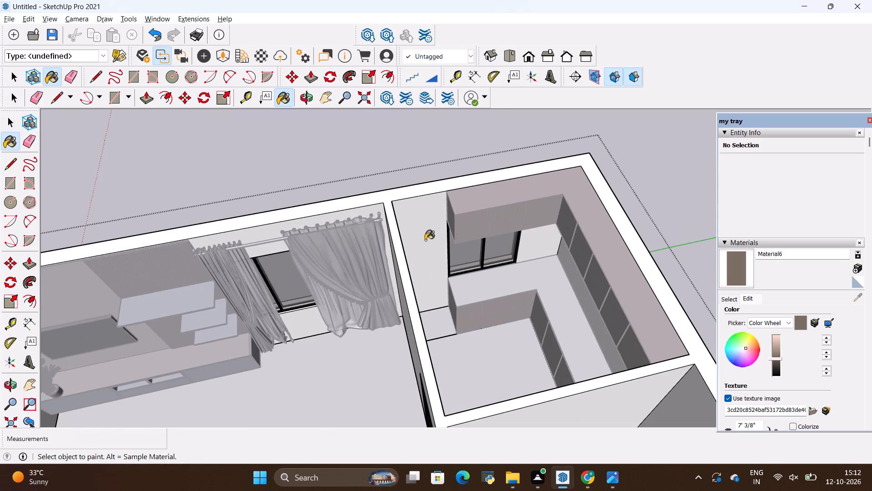
pyautogui.click(416, 243)
pyautogui.scroll(3, 534, 244)
pyautogui.scroll(-4, 505, 286)
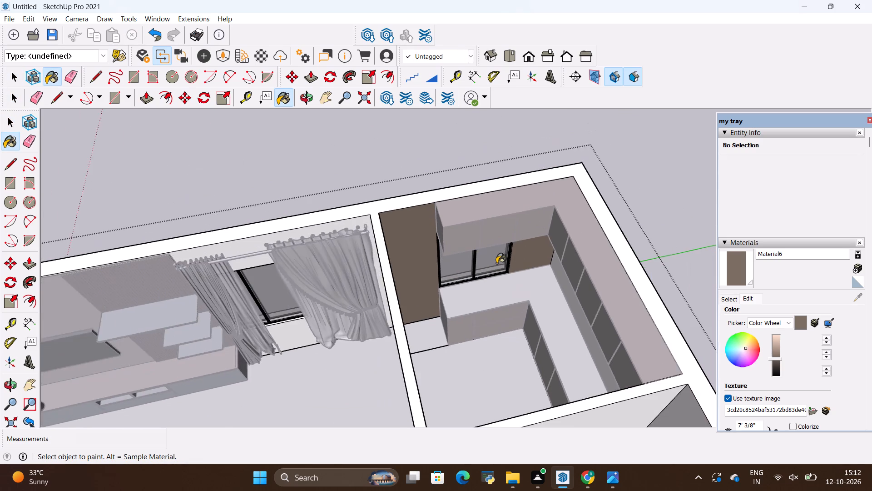
pyautogui.scroll(-6, 496, 260)
pyautogui.moveTo(330, 328); pyautogui.dragTo(145, 311, button='middle')
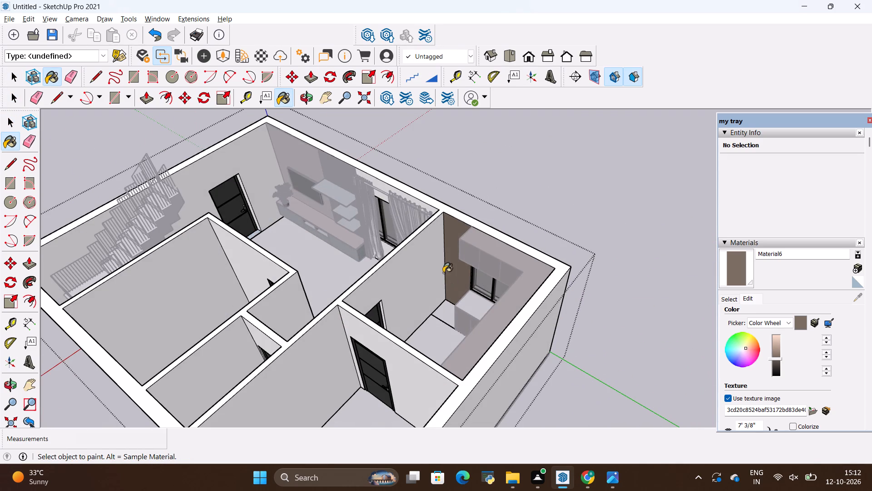
pyautogui.click(428, 272)
pyautogui.moveTo(514, 285); pyautogui.dragTo(173, 345, button='middle')
pyautogui.scroll(1, 167, 331)
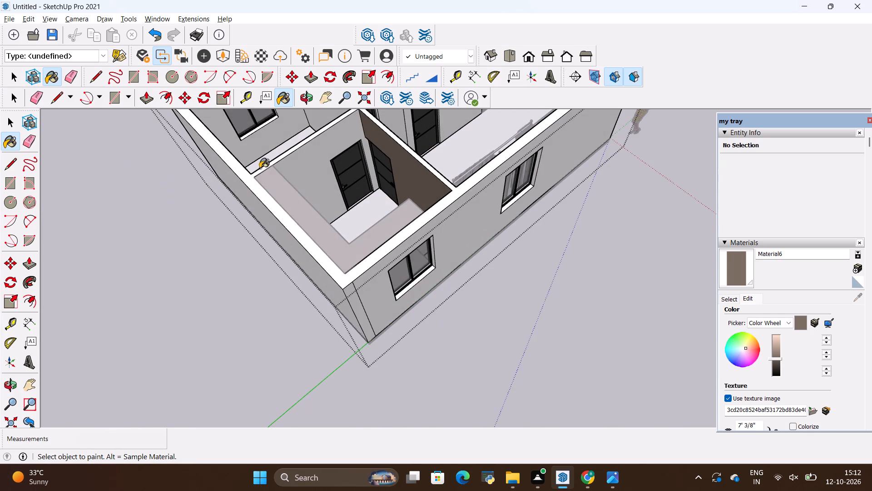
pyautogui.click(297, 174)
pyautogui.press('space')
pyautogui.click(203, 274)
# Review the taupe-brown kitchen walls against the wood cabinets, marble floor and living room from several angles.
pyautogui.scroll(-7, 324, 342)
pyautogui.scroll(6, 358, 233)
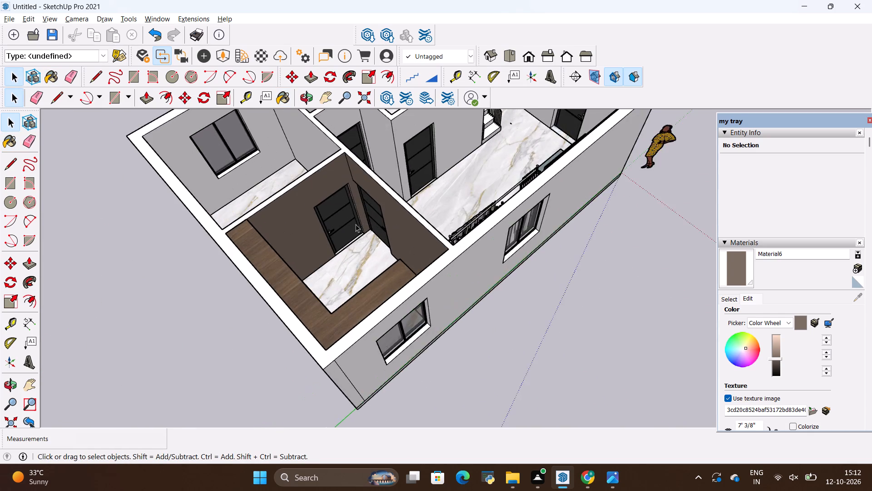
pyautogui.scroll(10, 356, 224)
pyautogui.scroll(-12, 181, 232)
pyautogui.moveTo(184, 282); pyautogui.dragTo(466, 327, button='middle')
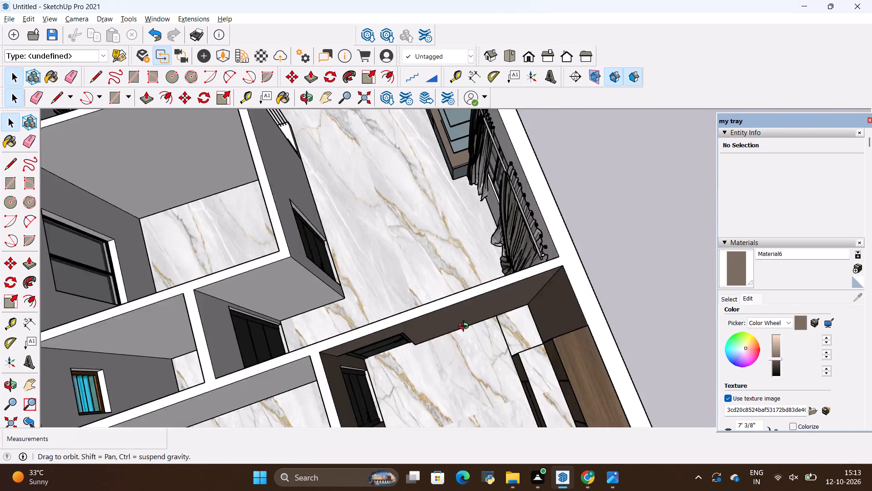
pyautogui.moveTo(466, 327); pyautogui.dragTo(578, 225, button='middle')
pyautogui.scroll(-5, 519, 238)
pyautogui.scroll(2, 614, 169)
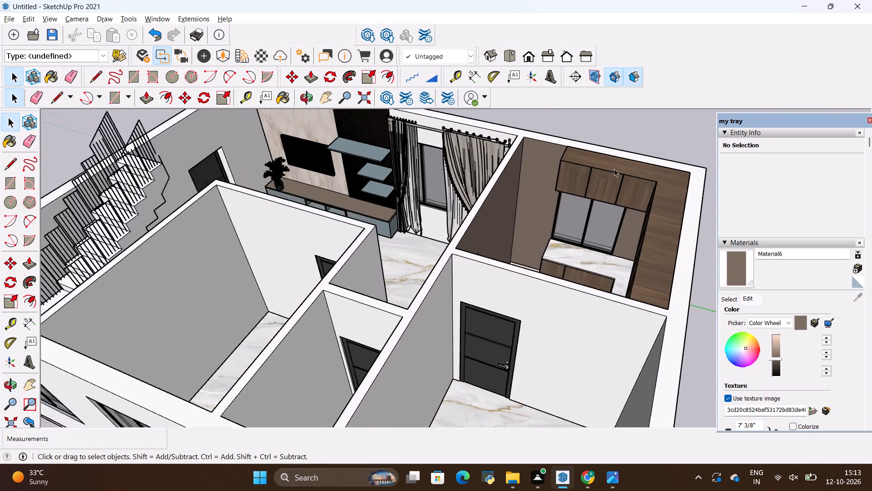
pyautogui.scroll(6, 614, 169)
# Create a new material from the lavender-grey texture image 3ffa647b116bd570b010872f340d6801 in the all materials folder.
pyautogui.click(859, 267)
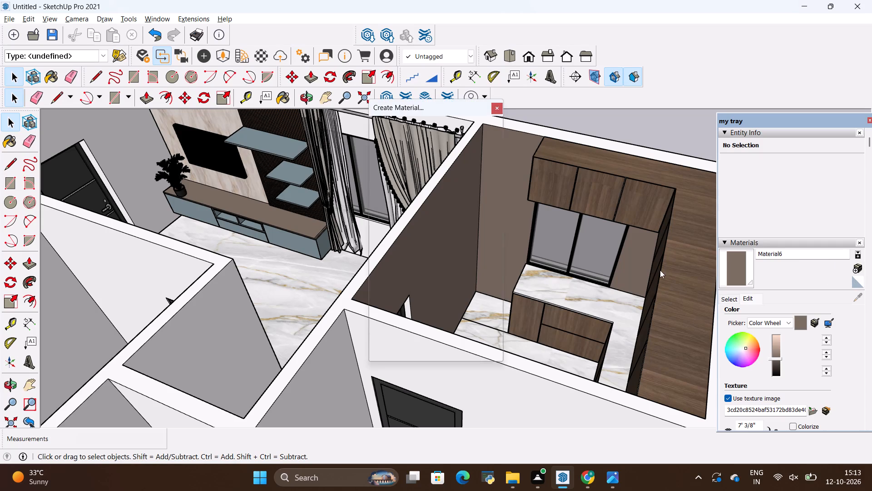
pyautogui.click(492, 272)
pyautogui.scroll(-1, 435, 238)
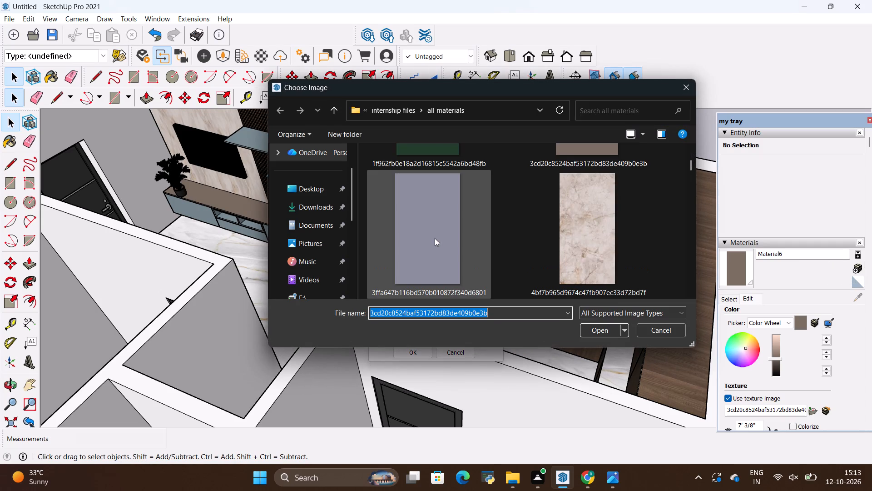
pyautogui.scroll(-1, 435, 238)
pyautogui.scroll(1, 435, 238)
pyautogui.click(434, 235)
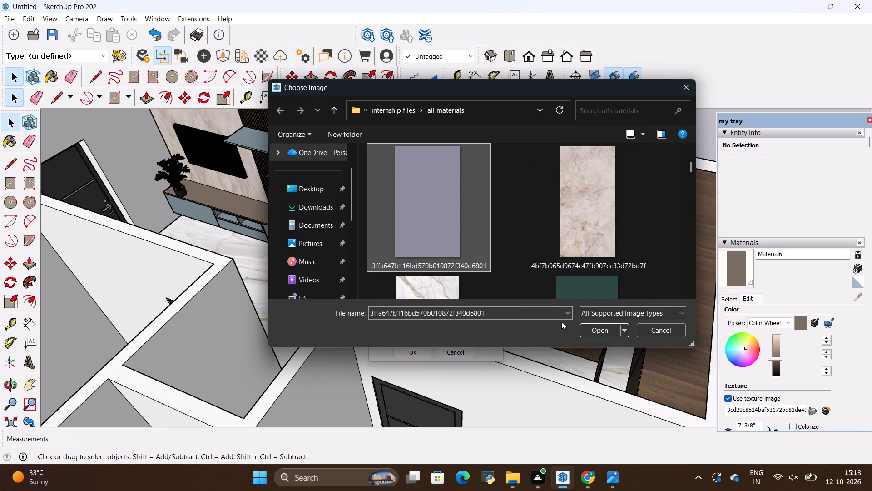
pyautogui.click(597, 335)
pyautogui.click(419, 354)
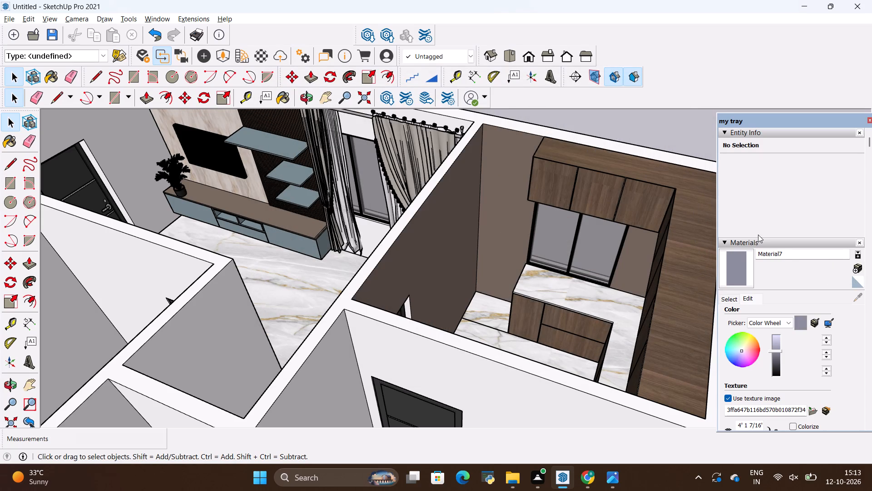
# Open the house group, repaint the kitchen's window wall and living-room partition with the lavender-grey material, and close the group.
pyautogui.click(740, 268)
pyautogui.scroll(3, 484, 221)
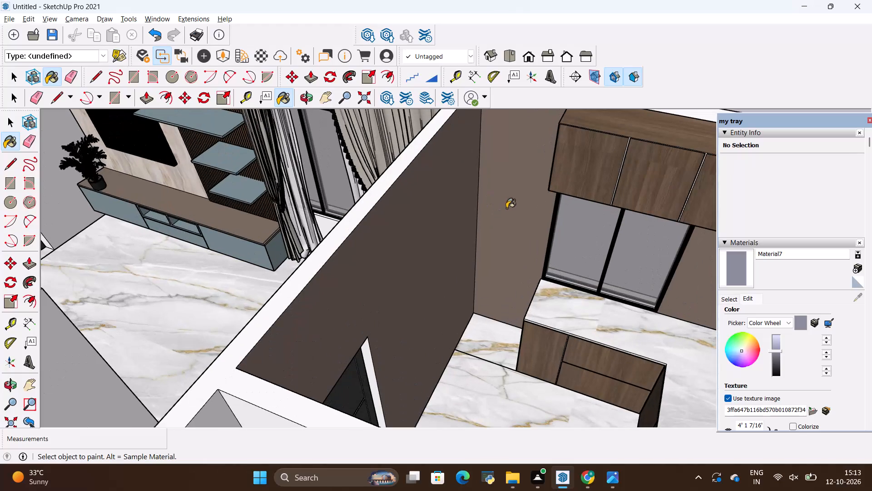
pyautogui.press('space')
pyautogui.doubleClick(505, 211)
pyautogui.click(743, 273)
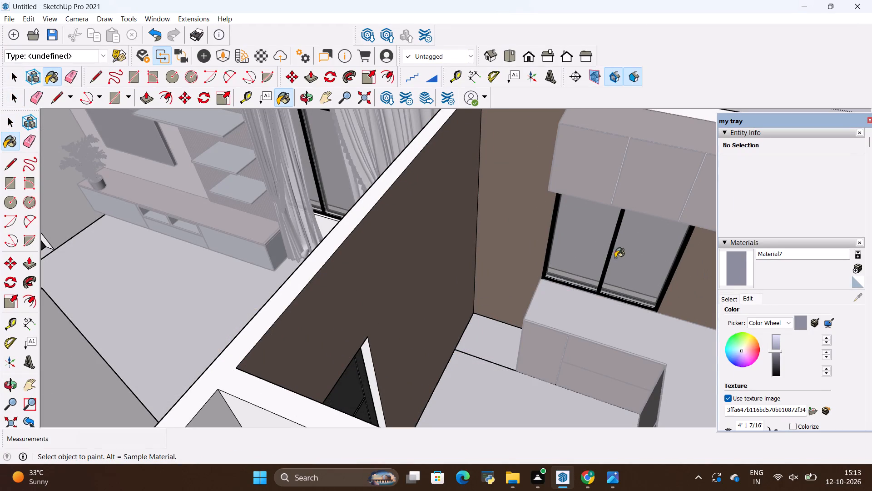
pyautogui.click(481, 233)
pyautogui.click(447, 243)
pyautogui.scroll(-4, 398, 290)
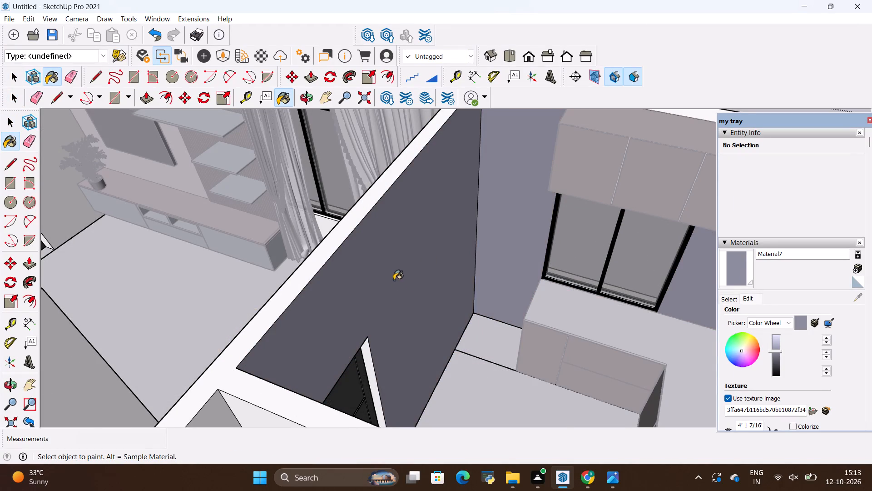
pyautogui.scroll(-4, 394, 280)
pyautogui.press('space')
pyautogui.click(561, 166)
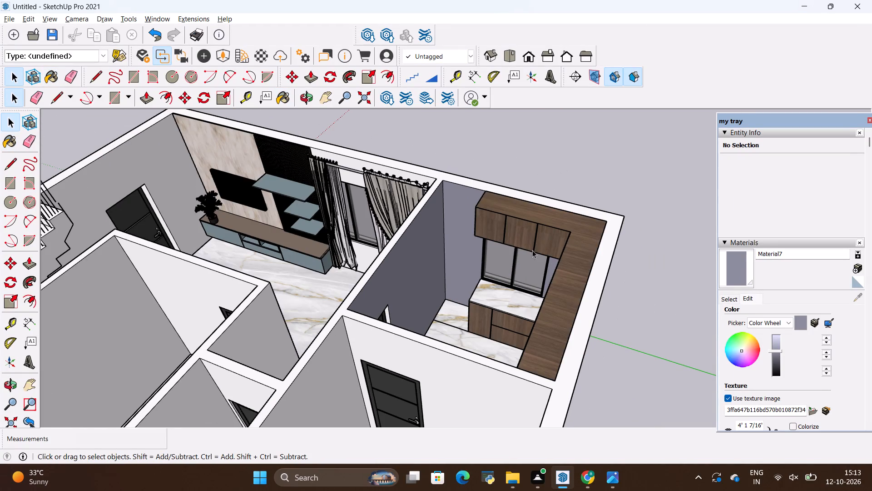
# Examine the lavender-grey kitchen walls up close and alongside the cabinets, marble countertop and living room.
pyautogui.scroll(-5, 517, 246)
pyautogui.moveTo(466, 265); pyautogui.dragTo(601, 276, button='middle')
pyautogui.scroll(7, 561, 176)
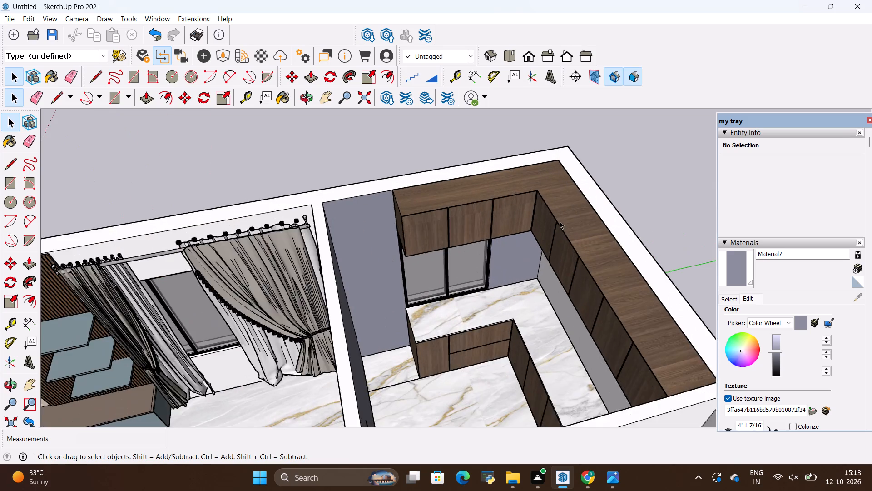
pyautogui.scroll(8, 560, 221)
pyautogui.moveTo(540, 273); pyautogui.dragTo(571, 224, button='middle')
pyautogui.scroll(2, 550, 176)
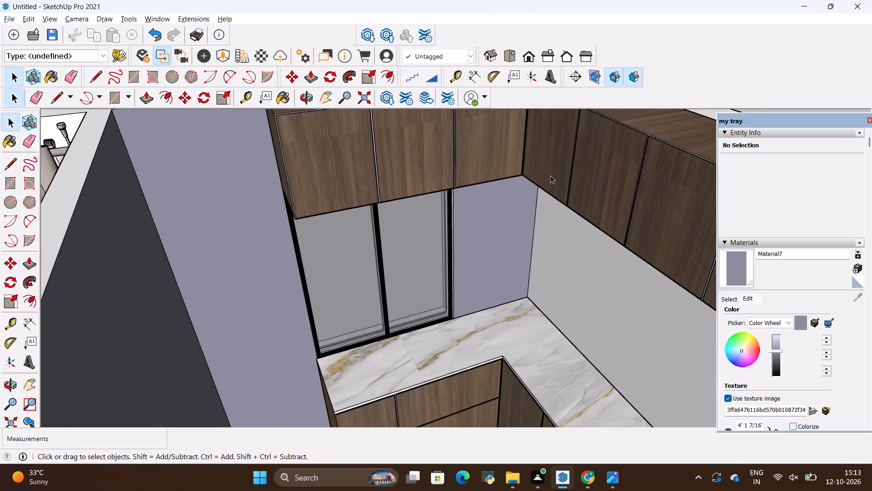
pyautogui.scroll(1, 550, 175)
pyautogui.scroll(1, 565, 239)
pyautogui.moveTo(565, 239); pyautogui.dragTo(561, 267, button='middle')
pyautogui.scroll(-15, 561, 263)
pyautogui.moveTo(478, 275); pyautogui.dragTo(470, 263, button='middle')
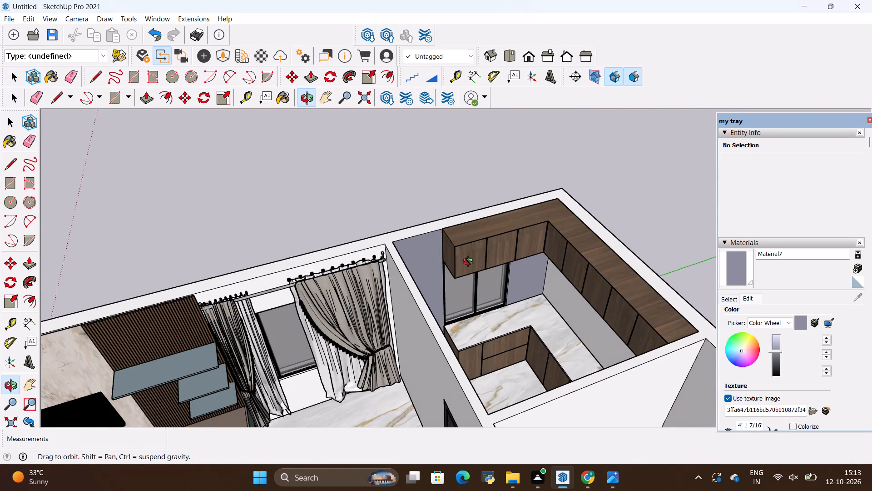
pyautogui.moveTo(470, 263); pyautogui.dragTo(402, 303, button='middle')
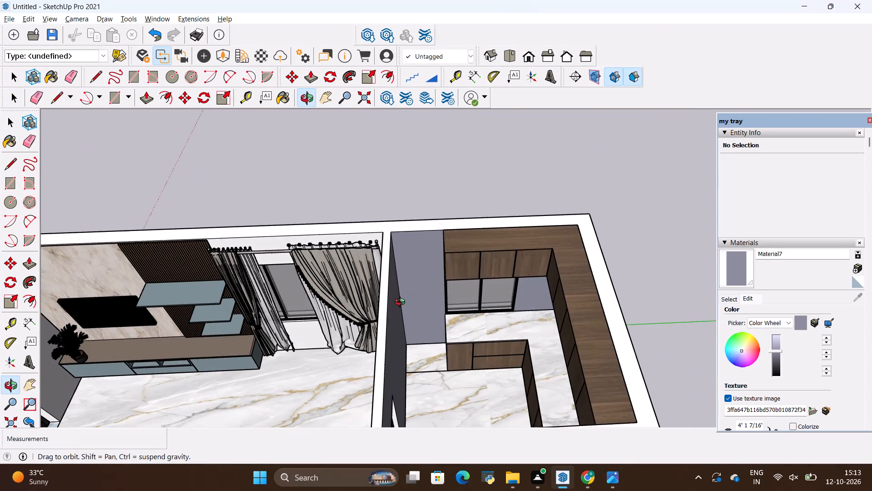
pyautogui.moveTo(402, 303); pyautogui.dragTo(399, 304, button='middle')
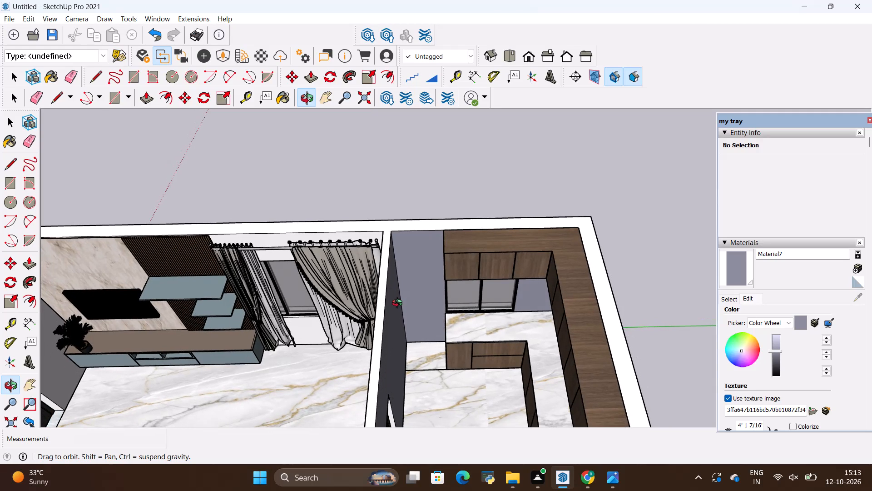
pyautogui.moveTo(399, 304); pyautogui.dragTo(420, 289, button='middle')
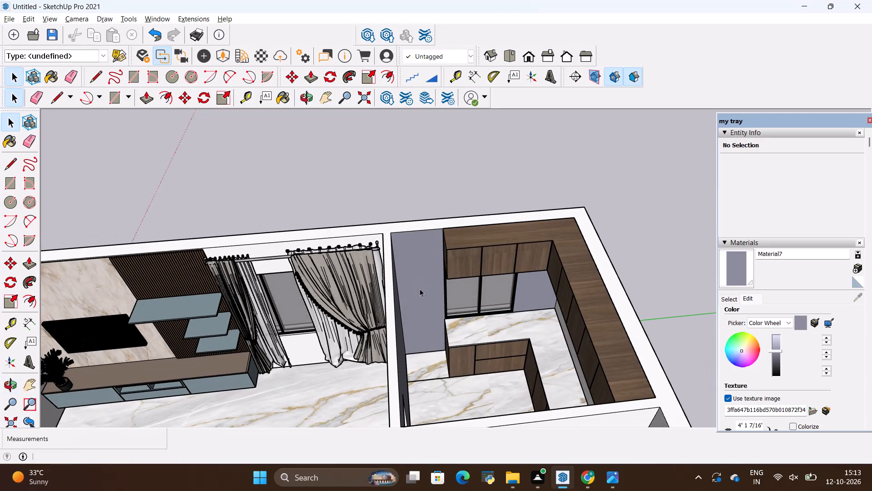
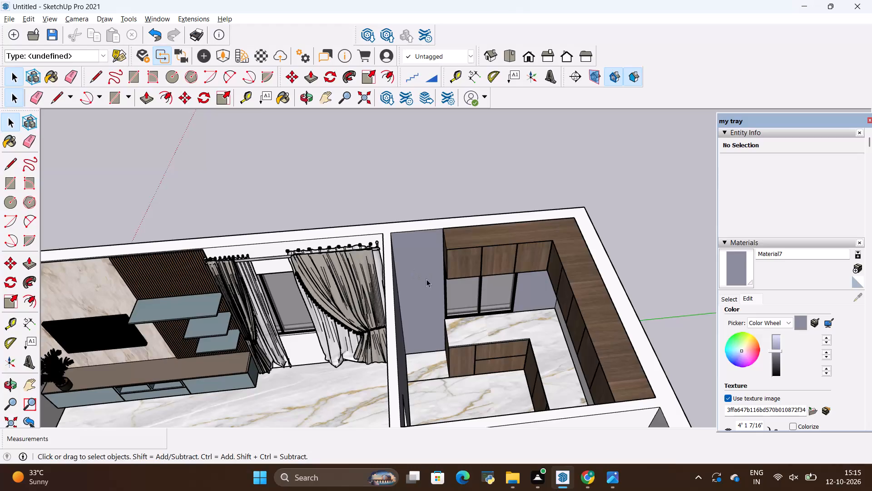
# Examine the whole house from all sides, comparing the kitchen's finishes with the living room, staircase and unfinished bedrooms.
pyautogui.scroll(-3, 342, 338)
pyautogui.scroll(-4, 378, 312)
pyautogui.scroll(-2, 419, 297)
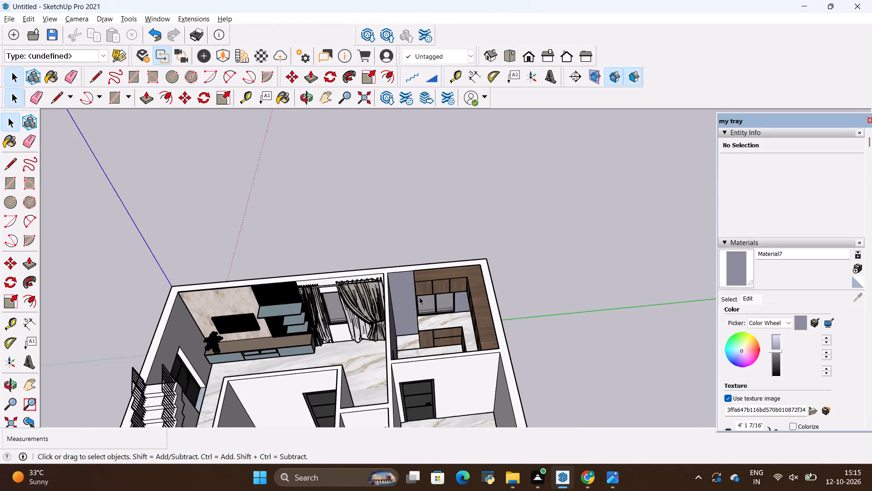
pyautogui.scroll(-2, 419, 297)
pyautogui.scroll(-5, 468, 270)
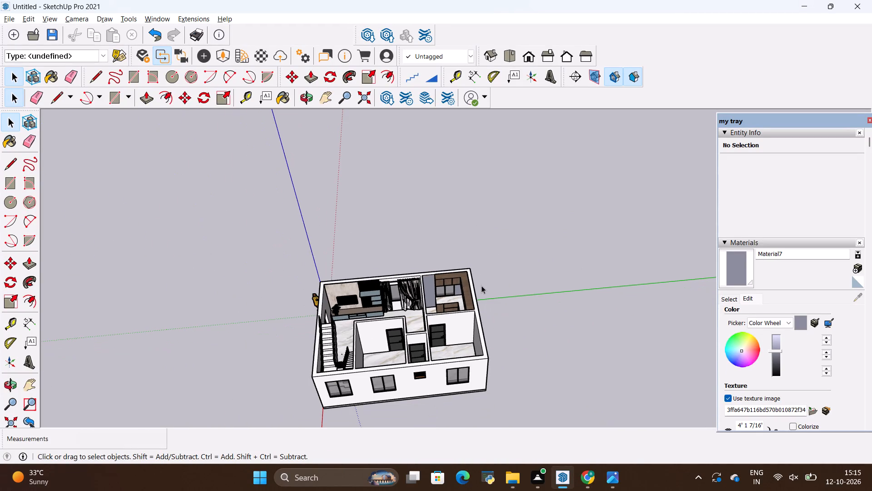
pyautogui.press('space')
pyautogui.scroll(-5, 414, 276)
pyautogui.scroll(9, 353, 360)
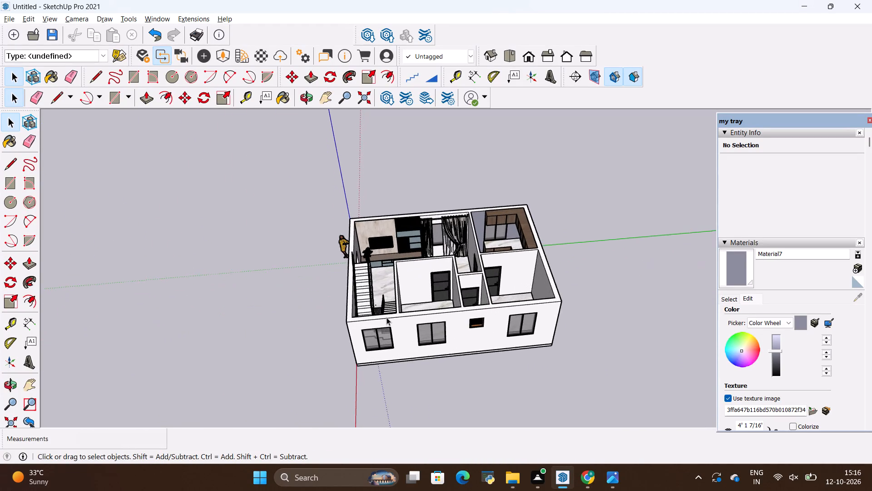
pyautogui.scroll(4, 386, 317)
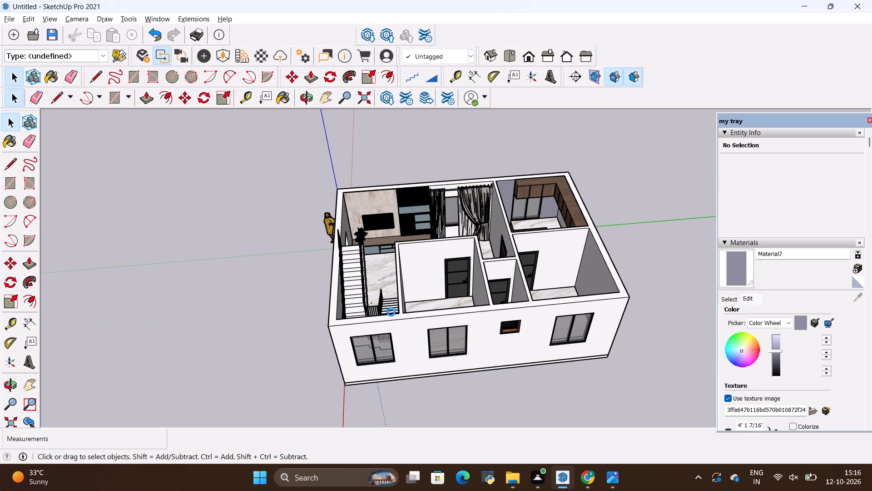
pyautogui.scroll(5, 420, 270)
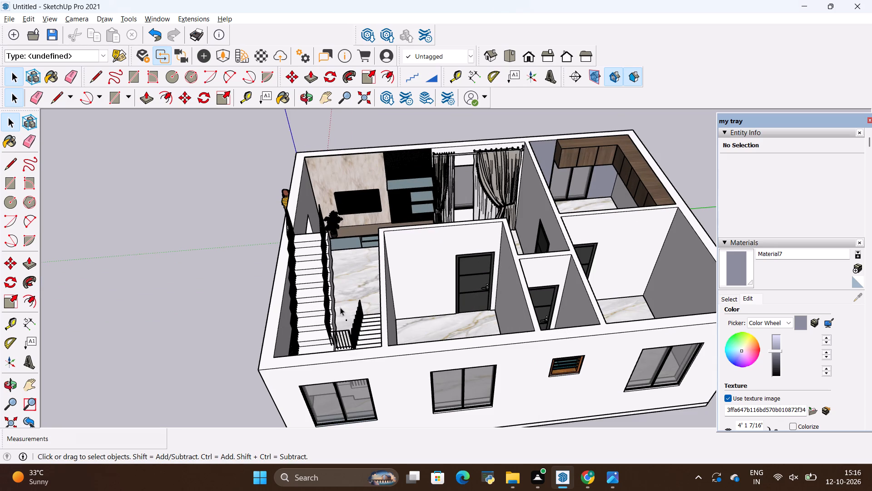
pyautogui.scroll(-2, 274, 316)
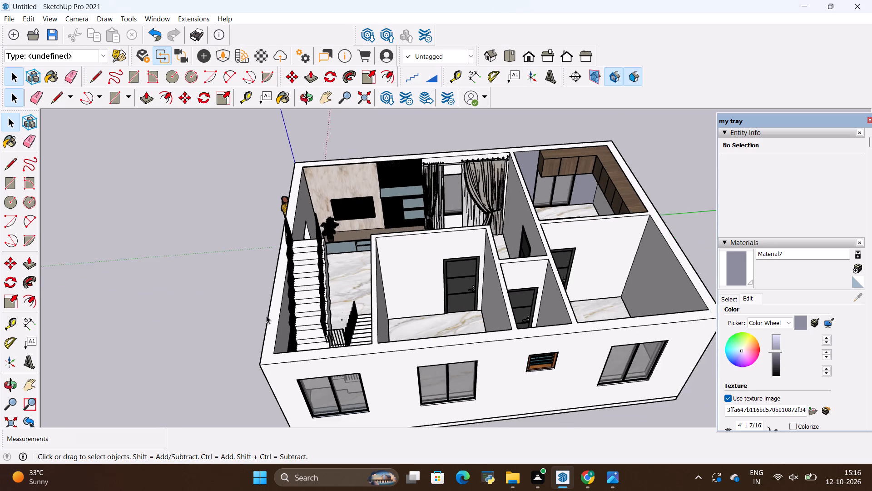
pyautogui.scroll(-5, 266, 316)
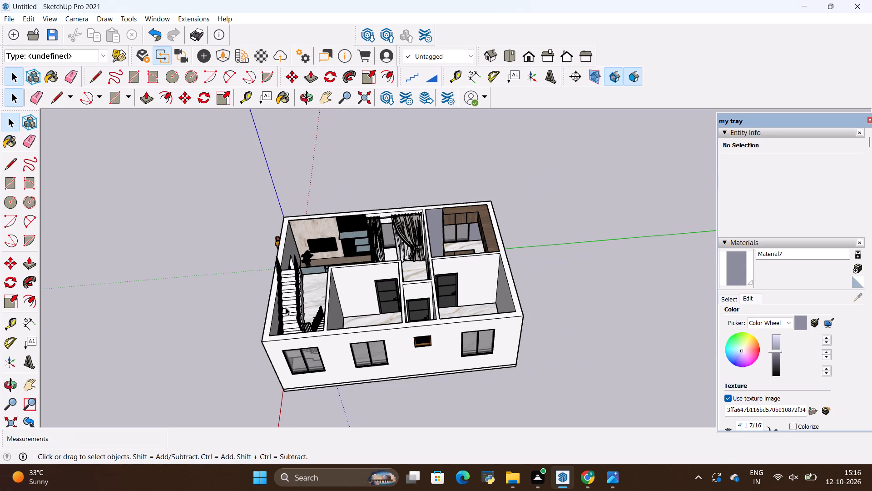
pyautogui.moveTo(377, 295); pyautogui.dragTo(243, 333, button='middle')
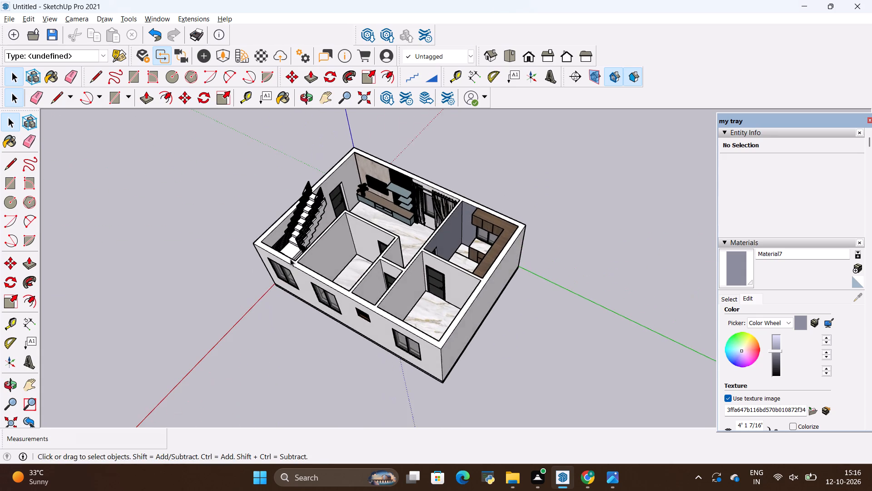
pyautogui.scroll(1, 384, 201)
pyautogui.scroll(6, 390, 129)
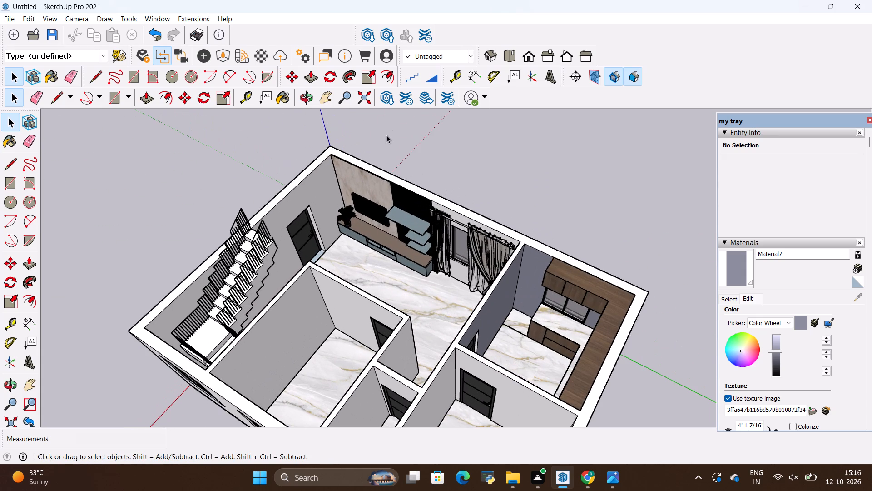
pyautogui.scroll(5, 386, 135)
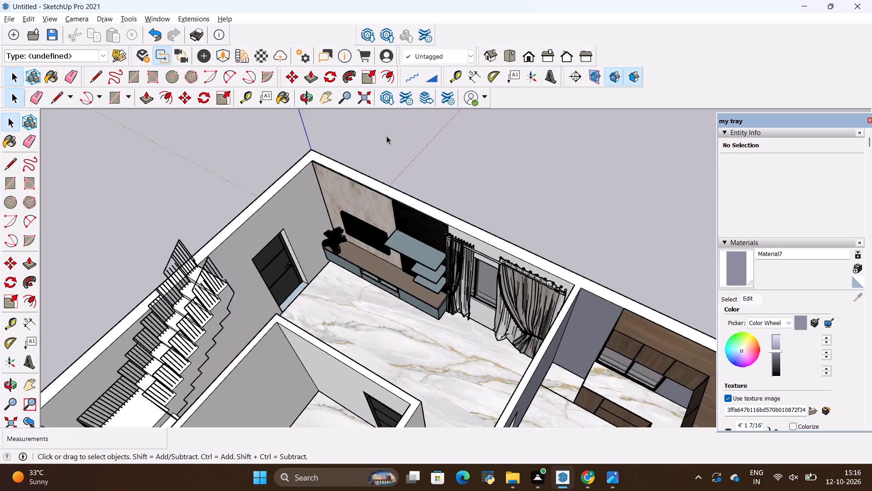
pyautogui.scroll(-3, 370, 161)
pyautogui.scroll(-5, 361, 242)
pyautogui.moveTo(381, 238); pyautogui.dragTo(380, 241, button='middle')
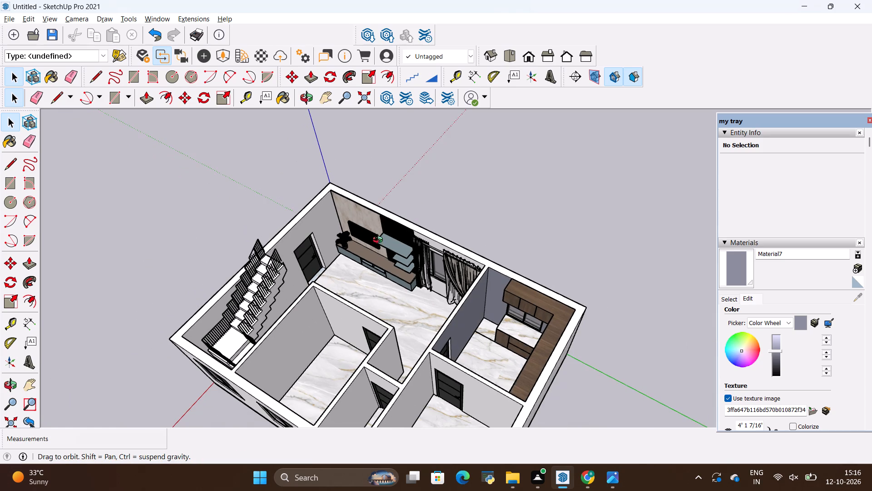
pyautogui.moveTo(380, 241); pyautogui.dragTo(417, 230, button='middle')
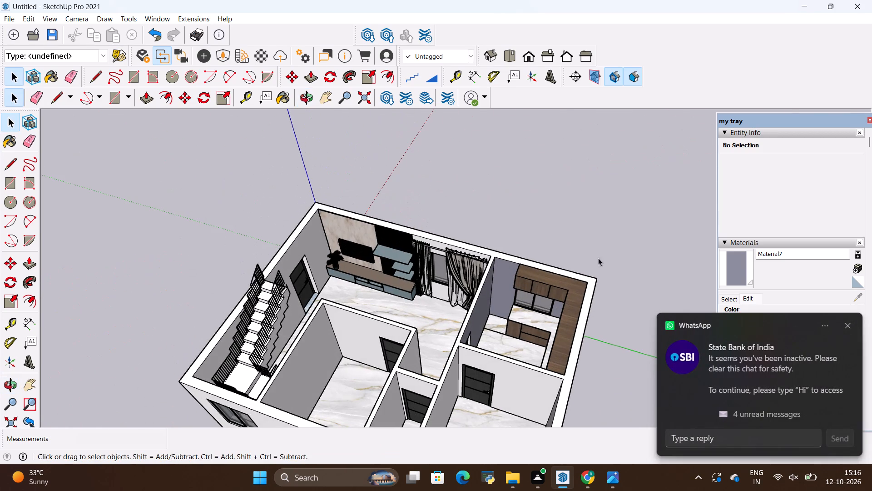
pyautogui.click(849, 325)
pyautogui.scroll(-5, 581, 261)
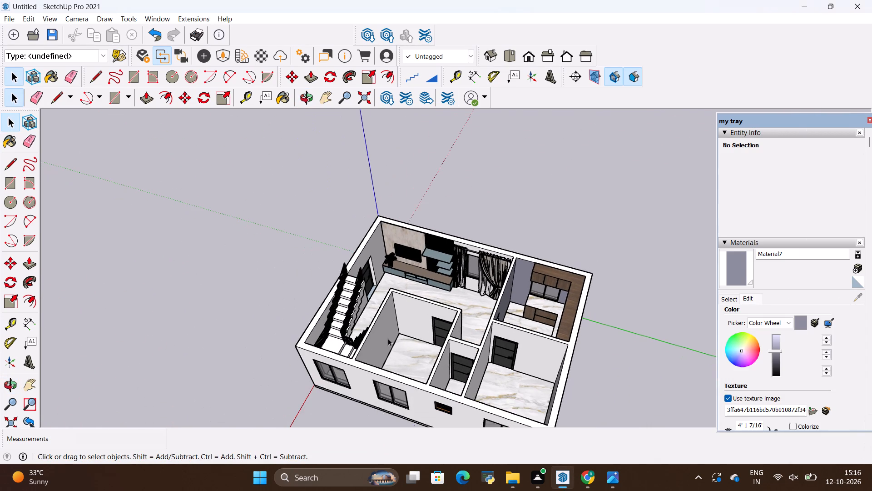
pyautogui.moveTo(349, 331); pyautogui.dragTo(414, 335, button='middle')
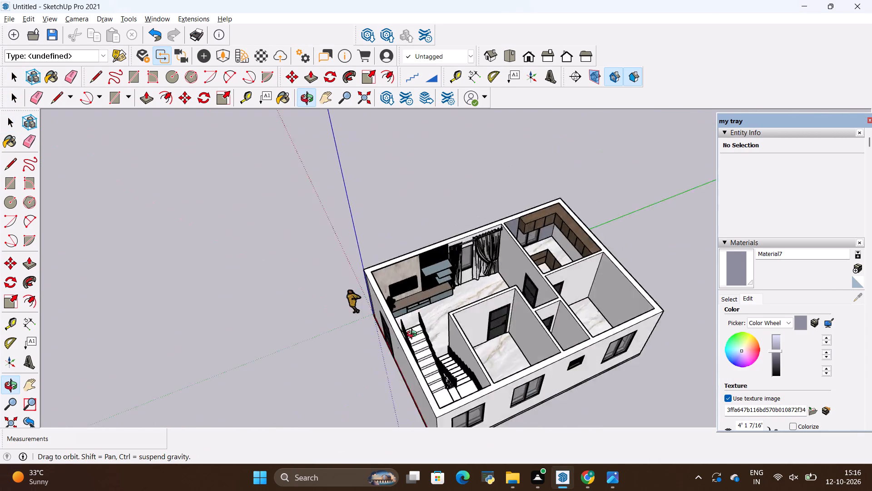
pyautogui.moveTo(414, 335); pyautogui.dragTo(226, 322, button='middle')
pyautogui.scroll(-4, 289, 285)
pyautogui.moveTo(426, 268); pyautogui.dragTo(173, 315, button='middle')
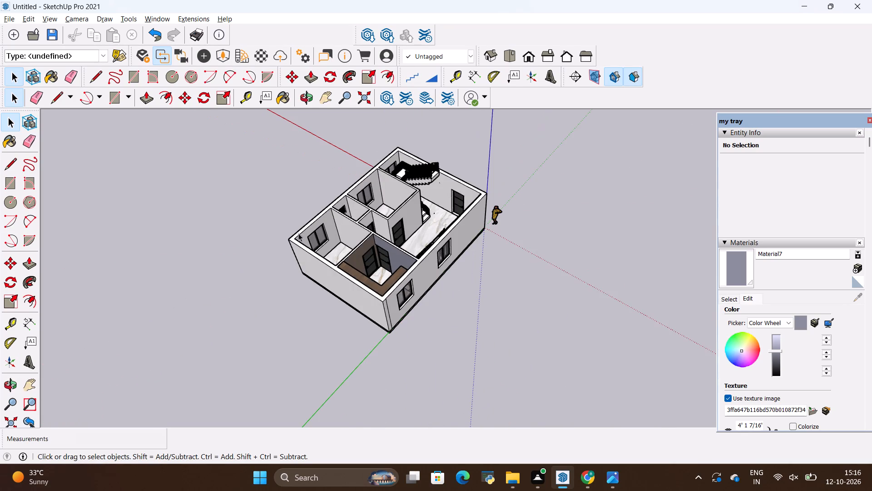
pyautogui.scroll(8, 366, 207)
pyautogui.scroll(-8, 392, 277)
pyautogui.moveTo(447, 415); pyautogui.dragTo(427, 436, button='middle')
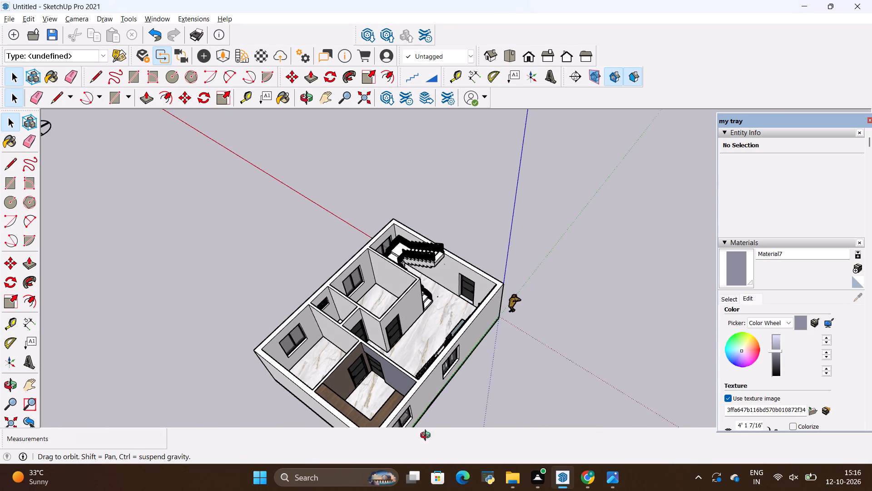
pyautogui.moveTo(427, 436); pyautogui.dragTo(512, 402, button='middle')
pyautogui.scroll(-4, 267, 331)
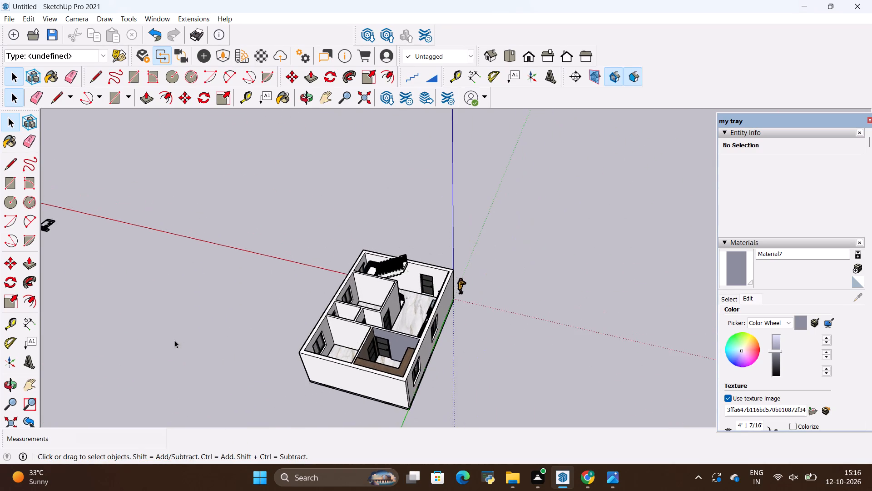
pyautogui.moveTo(176, 348); pyautogui.dragTo(514, 390, button='middle')
pyautogui.scroll(-8, 144, 306)
pyautogui.scroll(4, 315, 324)
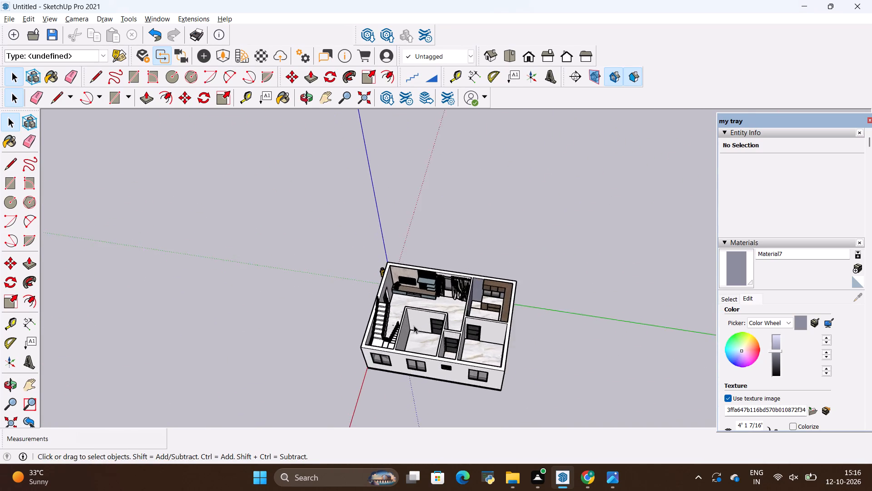
pyautogui.scroll(6, 414, 326)
pyautogui.scroll(-4, 180, 336)
pyautogui.scroll(-4, 447, 342)
pyautogui.scroll(7, 442, 386)
pyautogui.scroll(1, 298, 329)
# Inspect the room layout from above, checking the kitchen walls and cabinets against the living room and adjoining rooms.
pyautogui.moveTo(300, 332); pyautogui.dragTo(553, 362, button='middle')
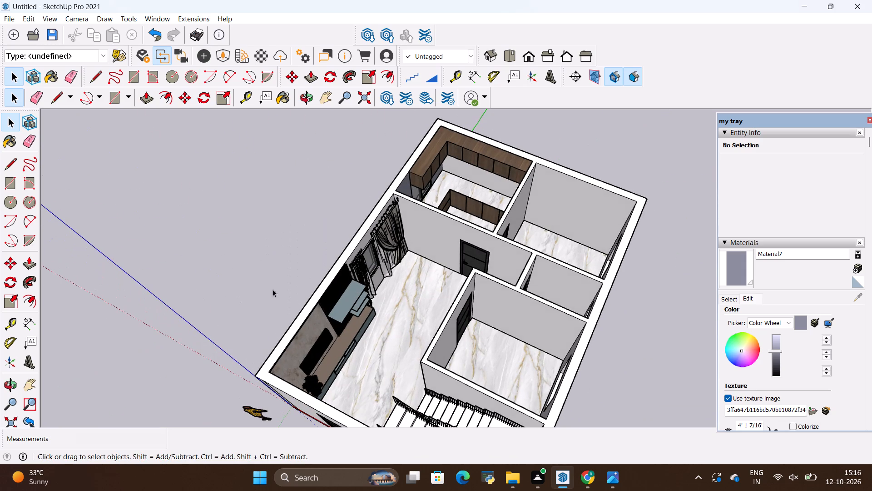
pyautogui.scroll(-4, 340, 282)
pyautogui.scroll(6, 542, 226)
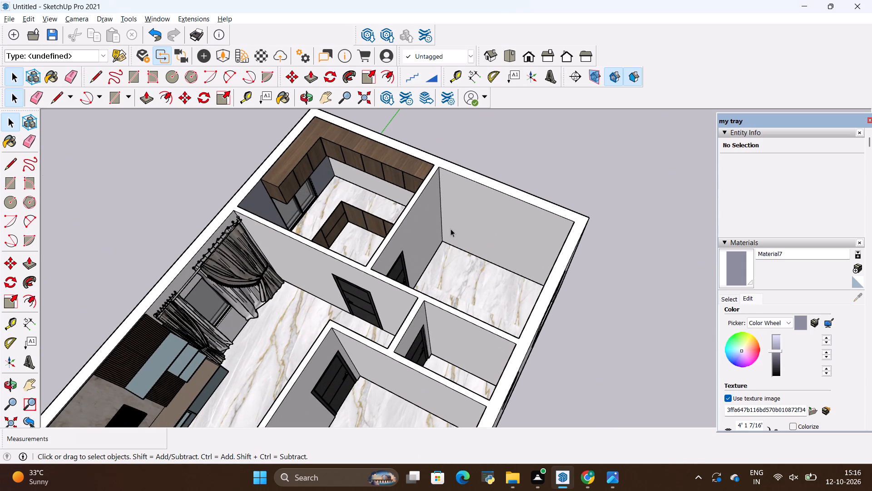
pyautogui.scroll(-4, 520, 172)
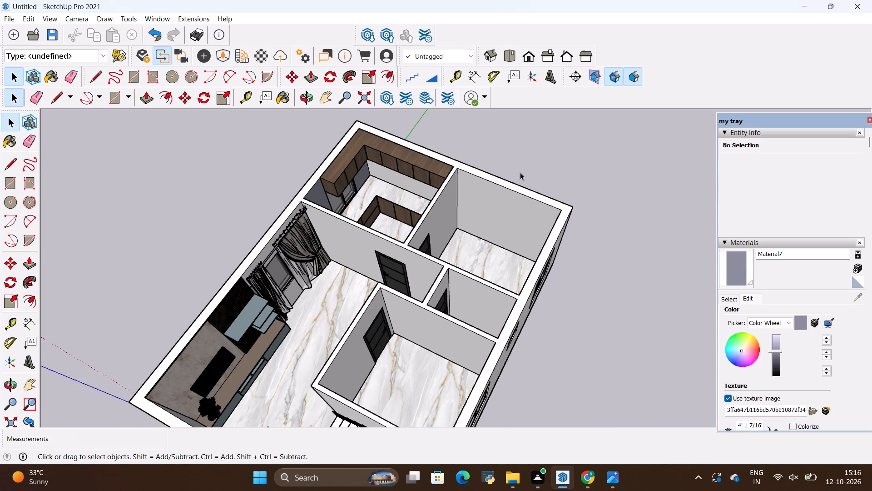
pyautogui.scroll(10, 452, 123)
pyautogui.scroll(-4, 366, 154)
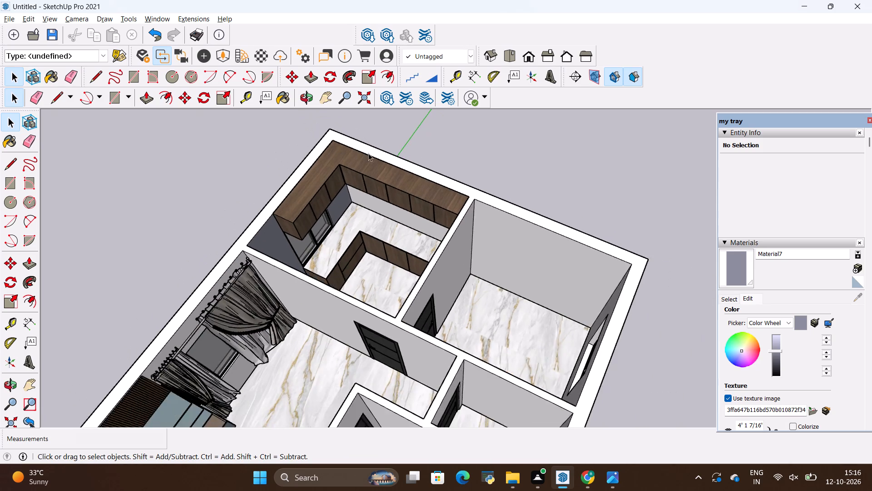
pyautogui.scroll(-5, 368, 153)
pyautogui.moveTo(365, 306); pyautogui.dragTo(298, 251, button='middle')
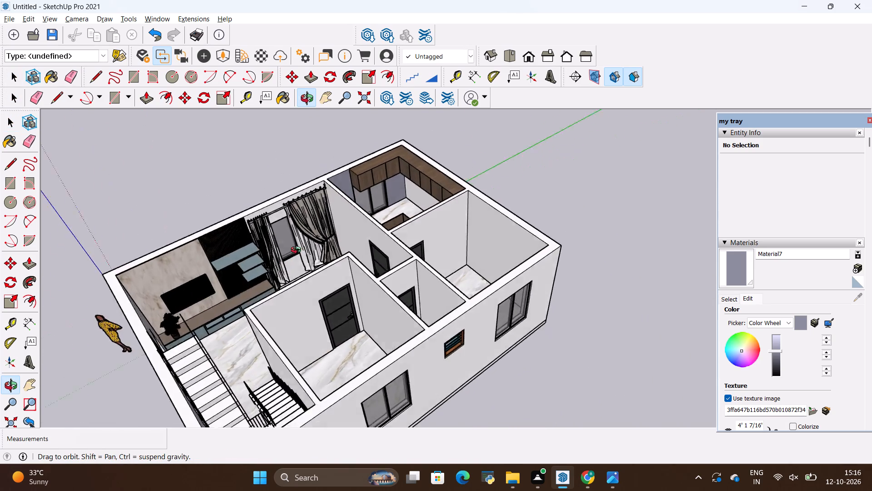
pyautogui.moveTo(298, 251); pyautogui.dragTo(329, 207, button='middle')
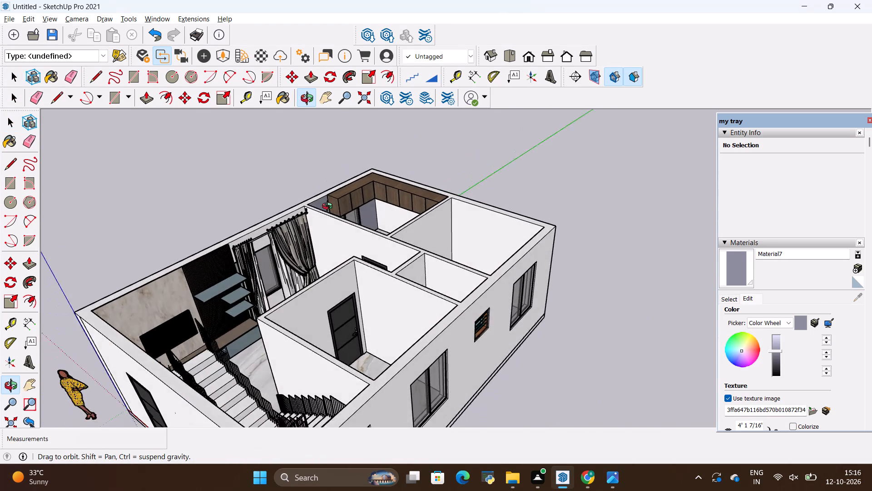
pyautogui.moveTo(329, 207); pyautogui.dragTo(334, 253, button='middle')
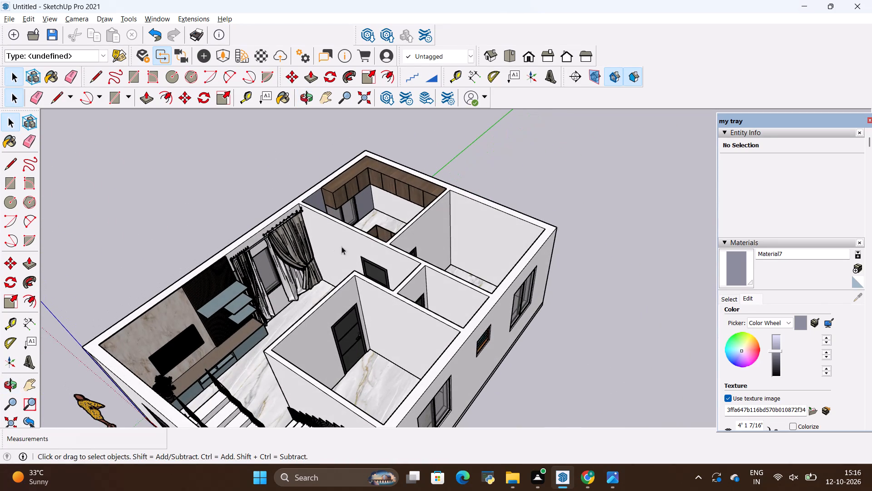
pyautogui.scroll(-5, 378, 235)
pyautogui.moveTo(405, 236); pyautogui.dragTo(380, 269, button='middle')
pyautogui.moveTo(168, 274); pyautogui.dragTo(236, 350, button='middle')
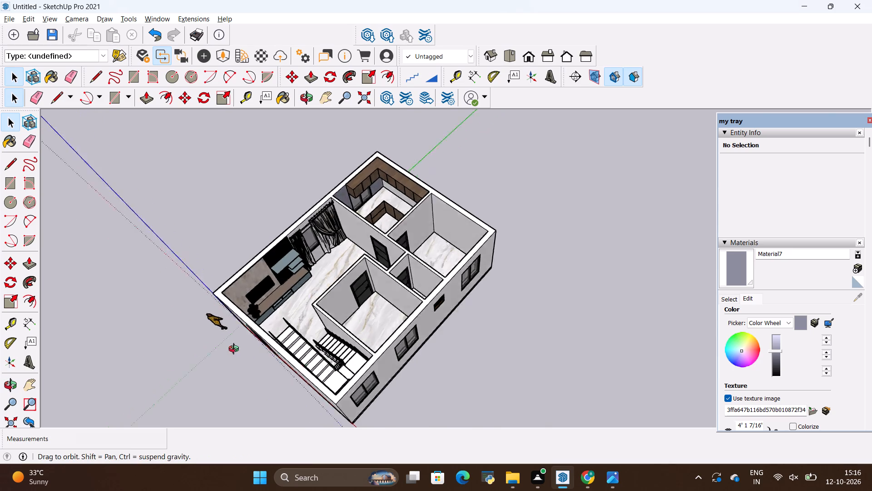
pyautogui.moveTo(236, 350); pyautogui.dragTo(505, 273, button='middle')
pyautogui.scroll(-4, 481, 240)
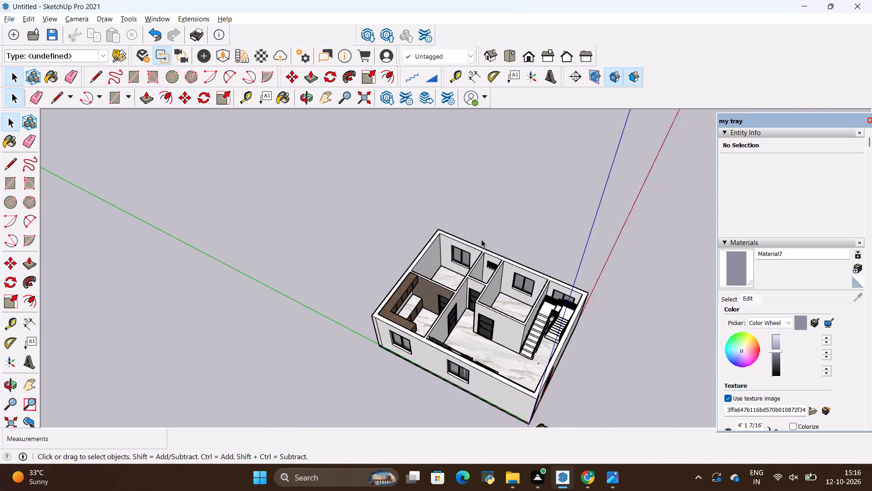
pyautogui.scroll(-3, 482, 240)
pyautogui.scroll(12, 482, 331)
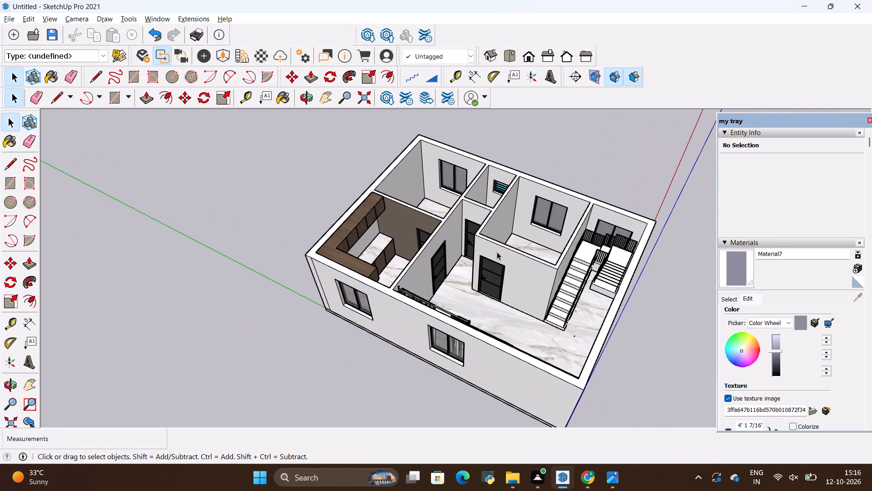
# Examine the kitchen up close, checking the wood cabinets, marble countertop, brown door wall and white wall between upper and lower cabinets.
pyautogui.moveTo(498, 251); pyautogui.dragTo(355, 280, button='middle')
pyautogui.scroll(8, 378, 190)
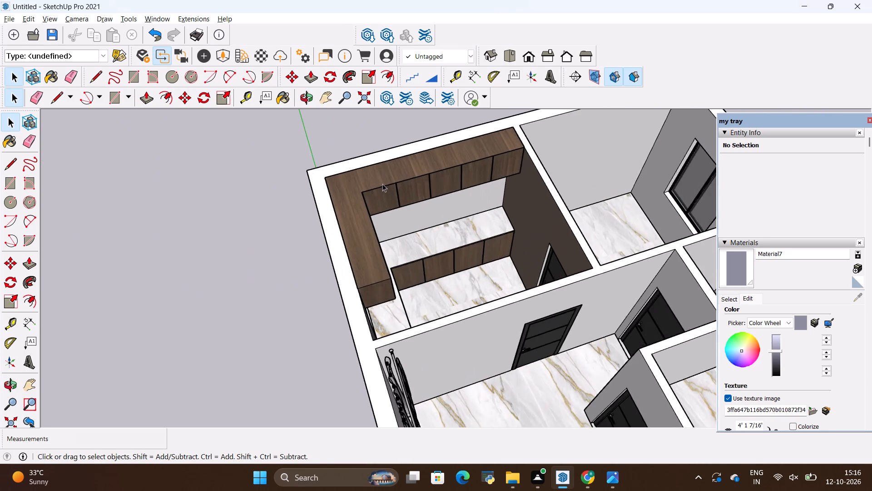
pyautogui.scroll(9, 382, 184)
pyautogui.moveTo(479, 335); pyautogui.dragTo(374, 300, button='middle')
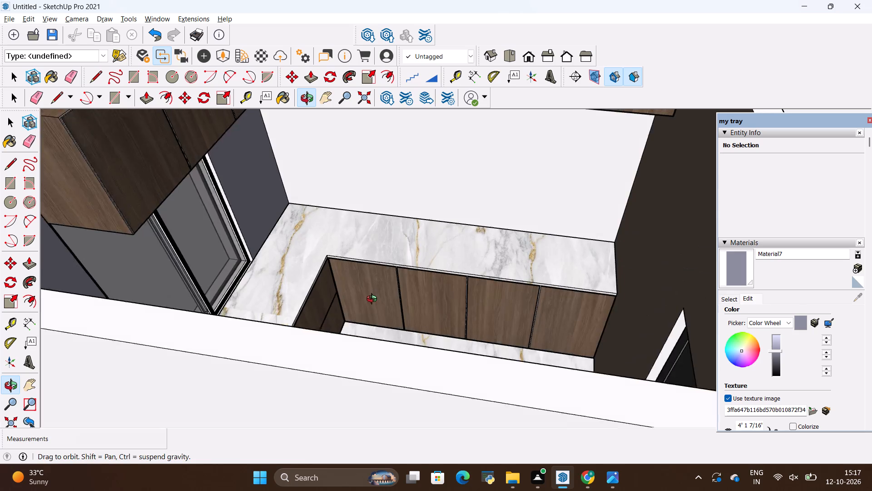
pyautogui.moveTo(374, 300); pyautogui.dragTo(374, 311, button='middle')
pyautogui.scroll(-10, 472, 360)
pyautogui.scroll(7, 492, 259)
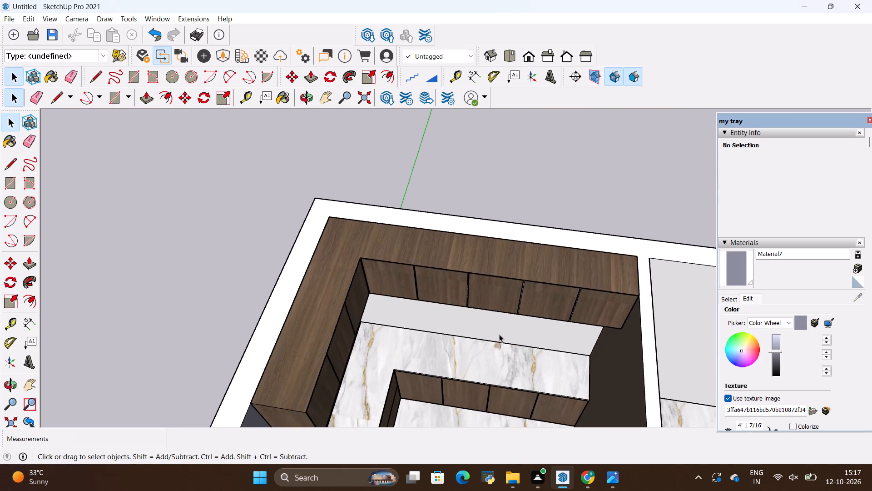
pyautogui.moveTo(498, 334); pyautogui.dragTo(452, 254, button='middle')
pyautogui.scroll(7, 359, 195)
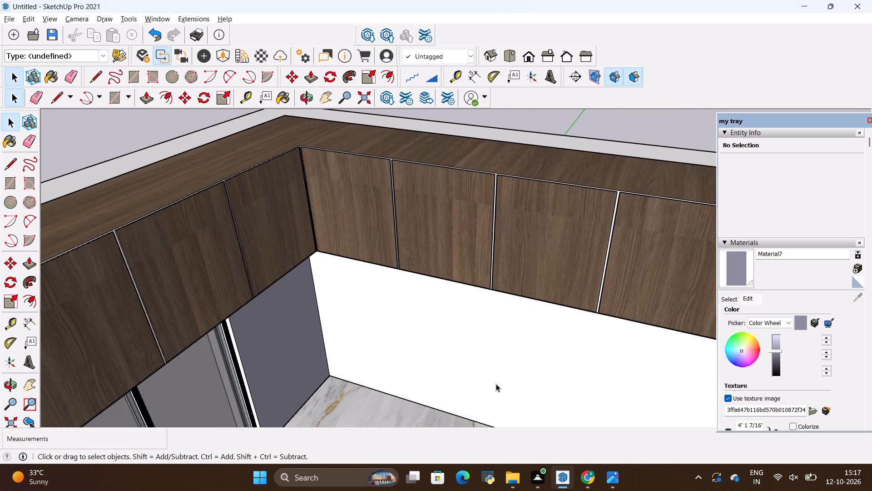
pyautogui.scroll(1, 496, 385)
pyautogui.moveTo(495, 385); pyautogui.dragTo(519, 453, button='middle')
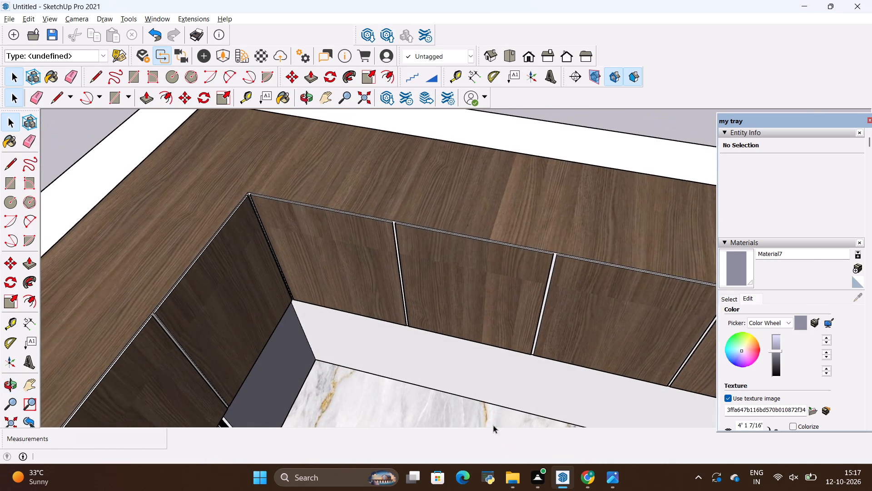
pyautogui.scroll(-11, 460, 417)
pyautogui.scroll(-14, 452, 304)
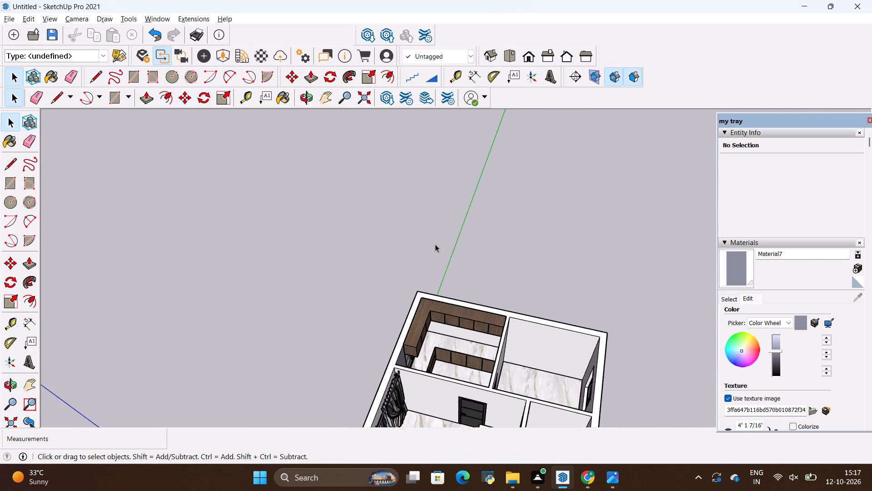
pyautogui.scroll(-2, 435, 244)
pyautogui.scroll(9, 475, 326)
pyautogui.moveTo(459, 346); pyautogui.dragTo(620, 354, button='middle')
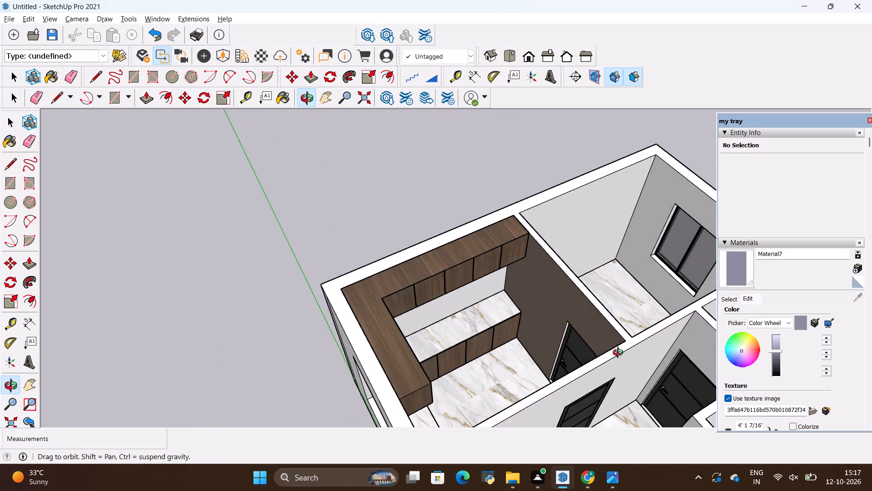
# Examine the kitchen's cabinets, grey-painted walls and marble surfaces from above alongside the curtained living room and adjoining bedroom.
pyautogui.moveTo(620, 354); pyautogui.dragTo(382, 371, button='middle')
pyautogui.scroll(1, 320, 252)
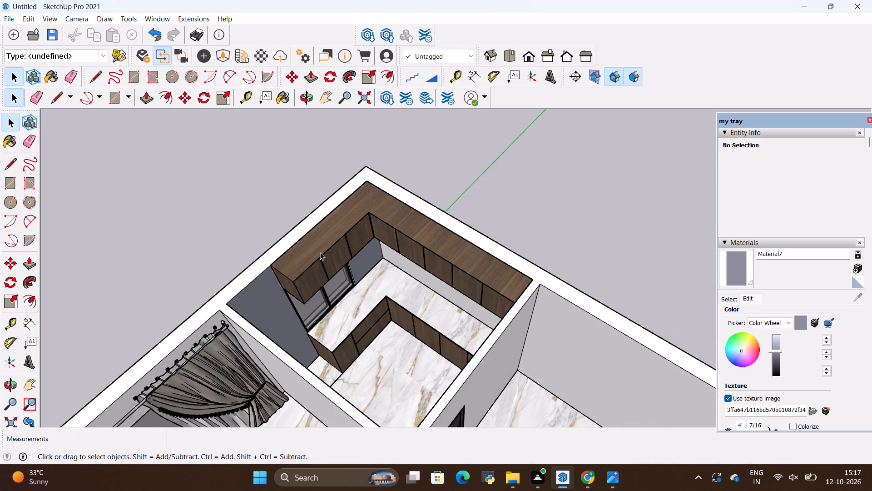
pyautogui.scroll(1, 320, 252)
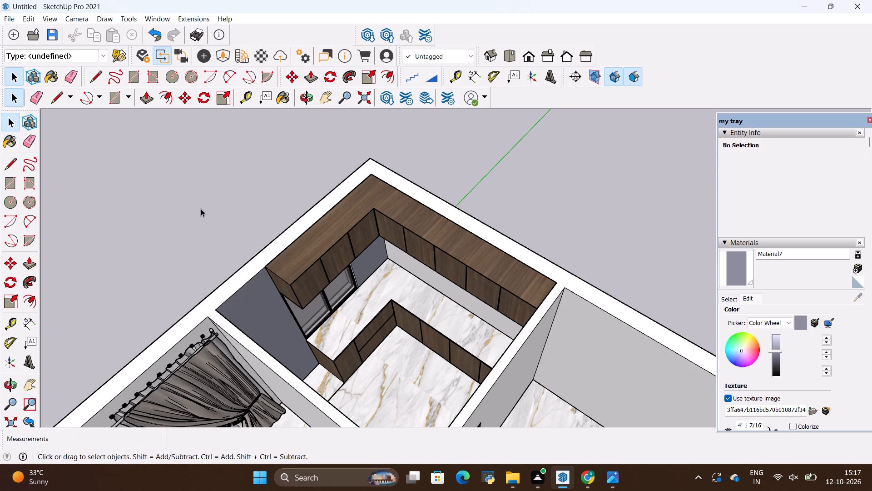
pyautogui.scroll(-4, 251, 221)
pyautogui.moveTo(335, 307); pyautogui.dragTo(268, 306, button='middle')
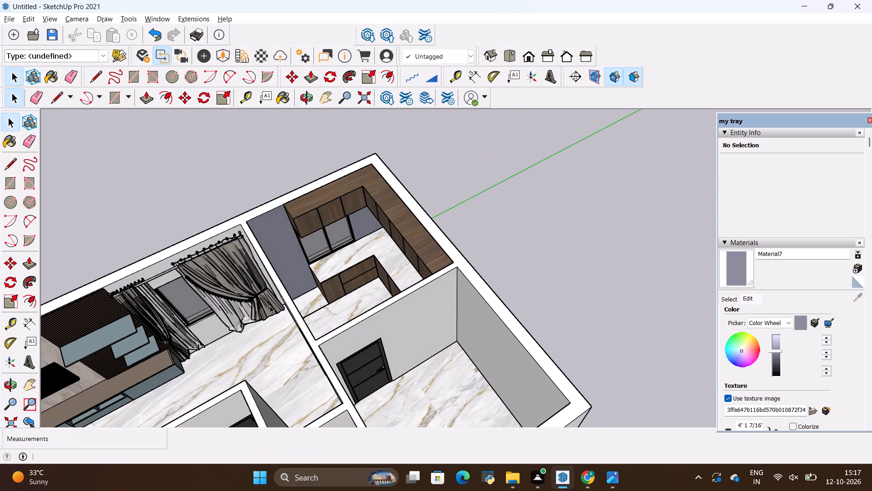
pyautogui.press('space')
pyautogui.click(250, 160)
pyautogui.moveTo(343, 207); pyautogui.dragTo(302, 209, button='middle')
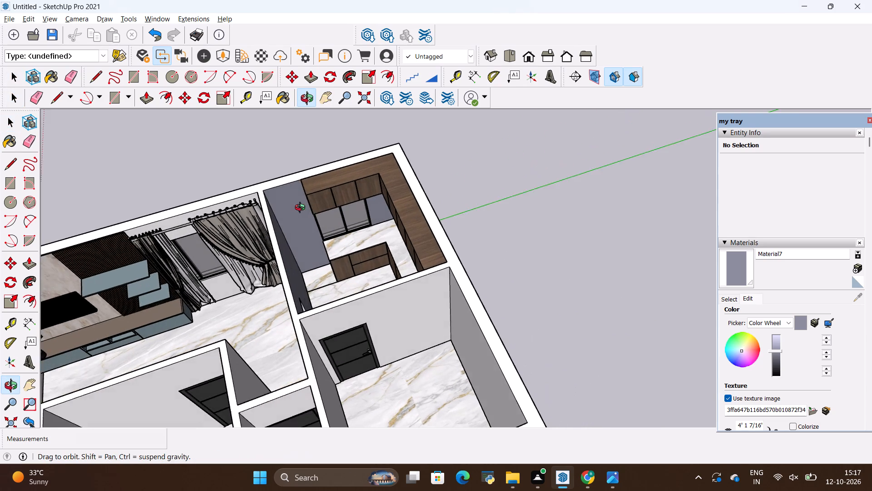
pyautogui.moveTo(302, 209); pyautogui.dragTo(292, 182, button='middle')
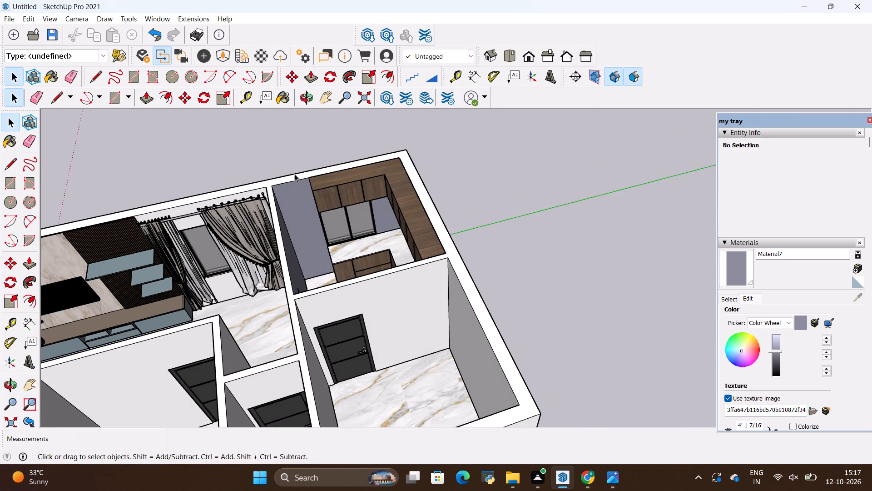
pyautogui.scroll(2, 321, 121)
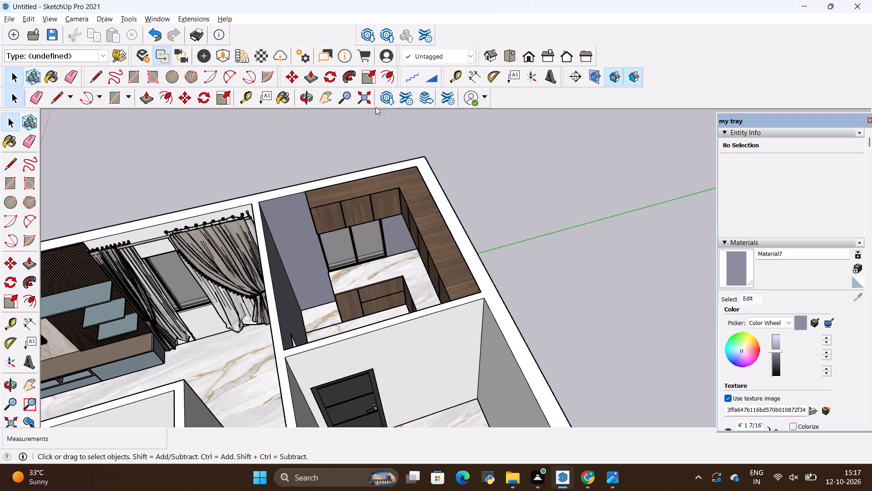
pyautogui.scroll(2, 407, 147)
pyautogui.scroll(-4, 315, 196)
pyautogui.moveTo(304, 208); pyautogui.dragTo(389, 277, button='middle')
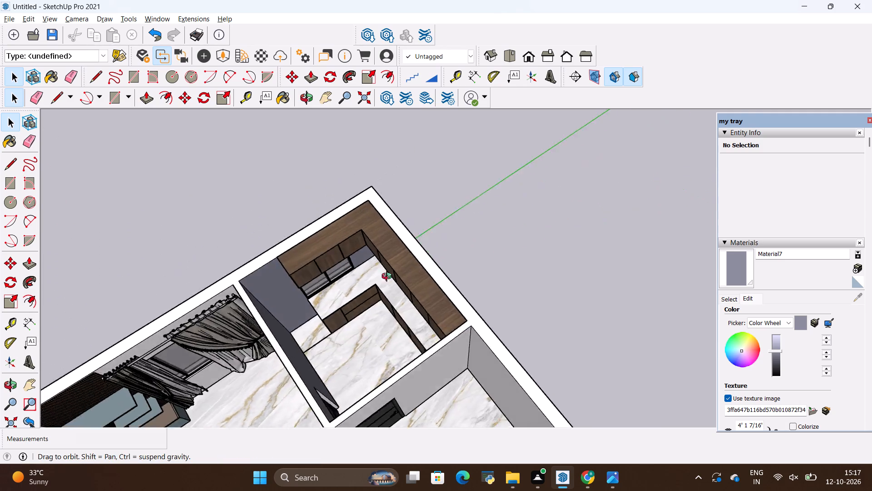
pyautogui.moveTo(389, 277); pyautogui.dragTo(465, 205, button='middle')
pyautogui.scroll(1, 300, 205)
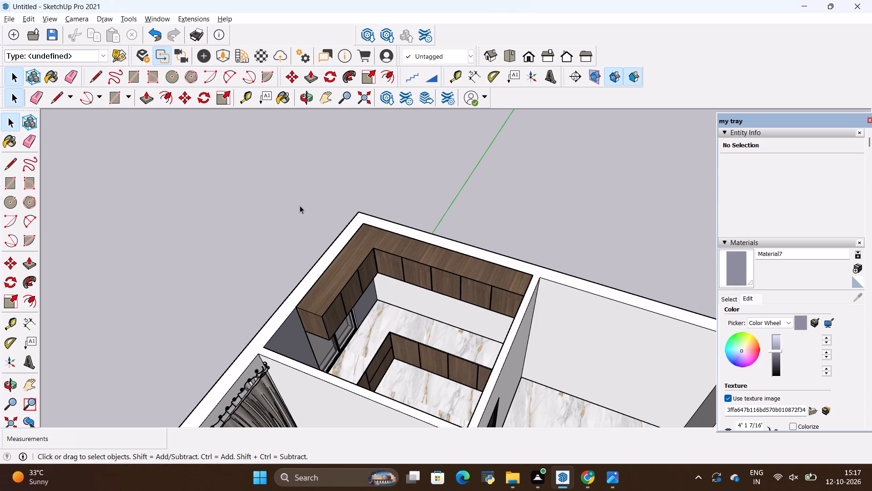
# Examine the white kitchen wall between the upper and lower cabinets, together with the countertop and window wall.
pyautogui.scroll(-3, 215, 174)
pyautogui.scroll(-3, 323, 218)
pyautogui.scroll(10, 342, 194)
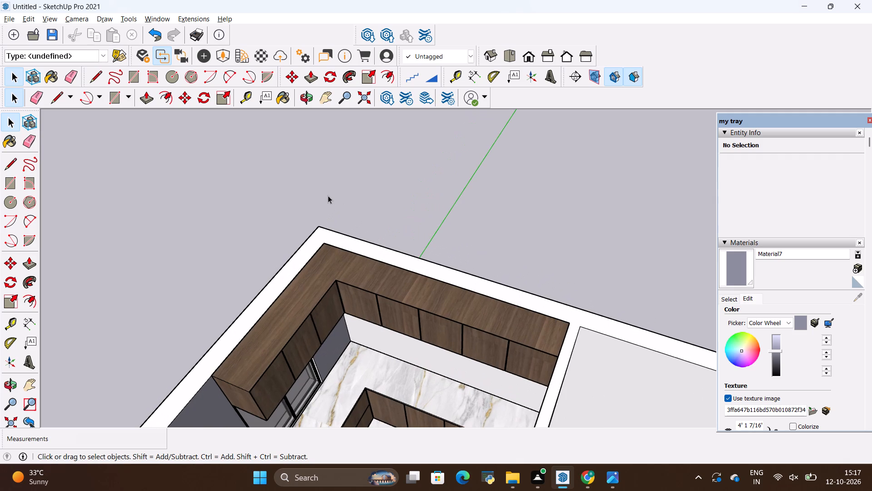
pyautogui.scroll(-4, 299, 207)
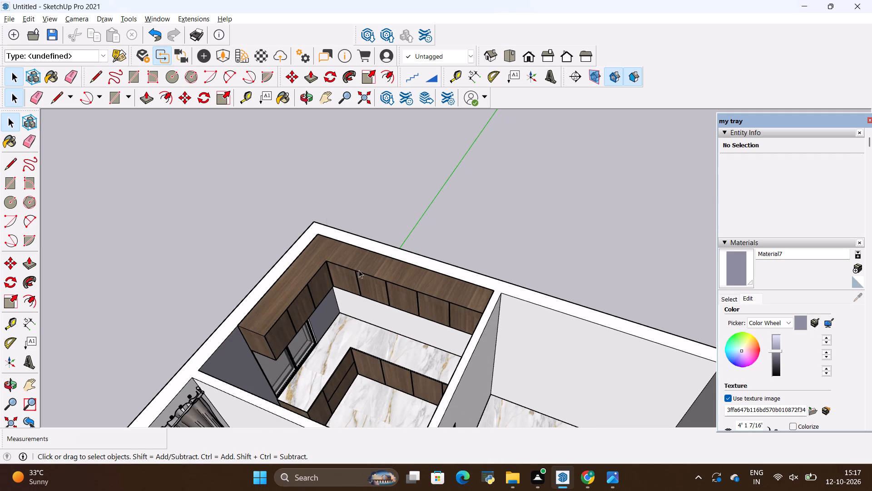
pyautogui.moveTo(362, 299); pyautogui.dragTo(386, 264, button='middle')
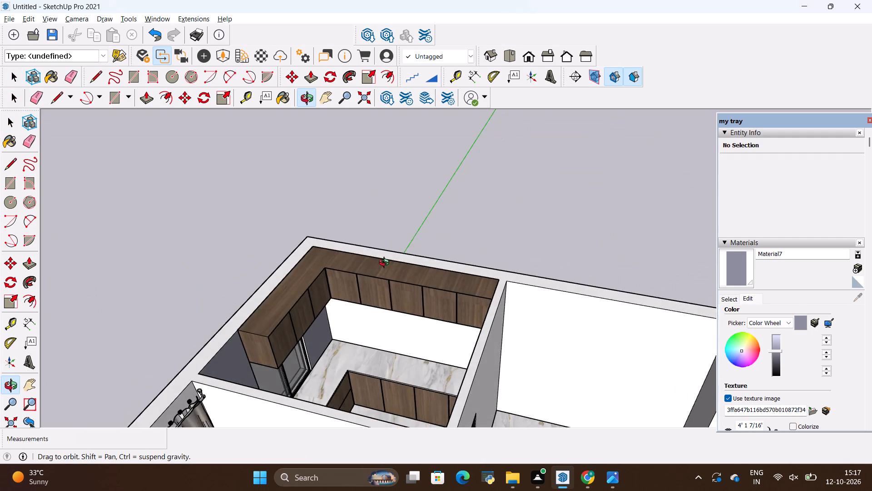
pyautogui.moveTo(386, 264); pyautogui.dragTo(386, 267, button='middle')
pyautogui.scroll(-4, 386, 285)
pyautogui.scroll(8, 395, 365)
pyautogui.scroll(-4, 374, 293)
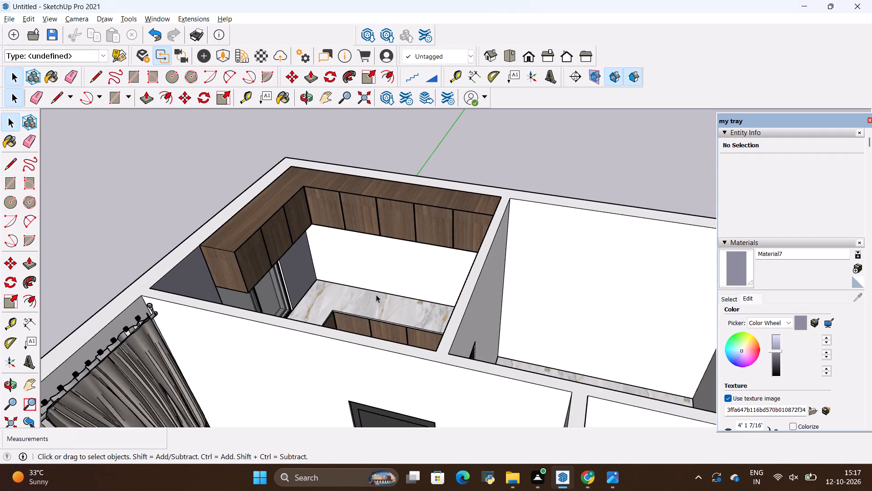
pyautogui.scroll(6, 326, 171)
pyautogui.scroll(1, 357, 283)
pyautogui.moveTo(357, 283); pyautogui.dragTo(322, 231, button='middle')
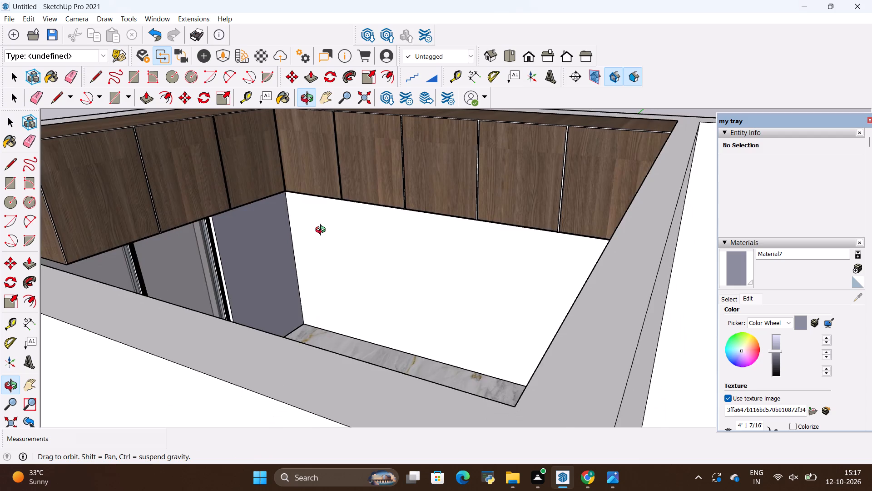
pyautogui.moveTo(322, 231); pyautogui.dragTo(355, 321, button='middle')
pyautogui.scroll(-10, 342, 282)
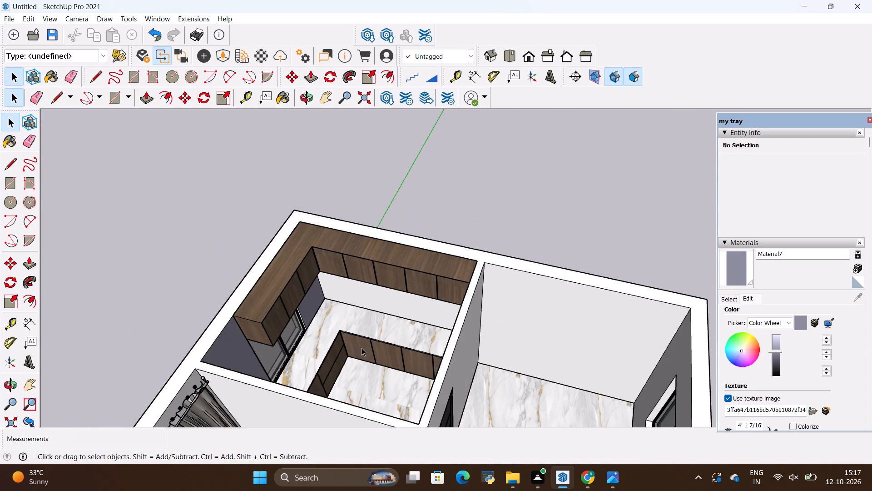
pyautogui.scroll(-1, 362, 350)
pyautogui.scroll(12, 362, 393)
pyautogui.scroll(-11, 368, 368)
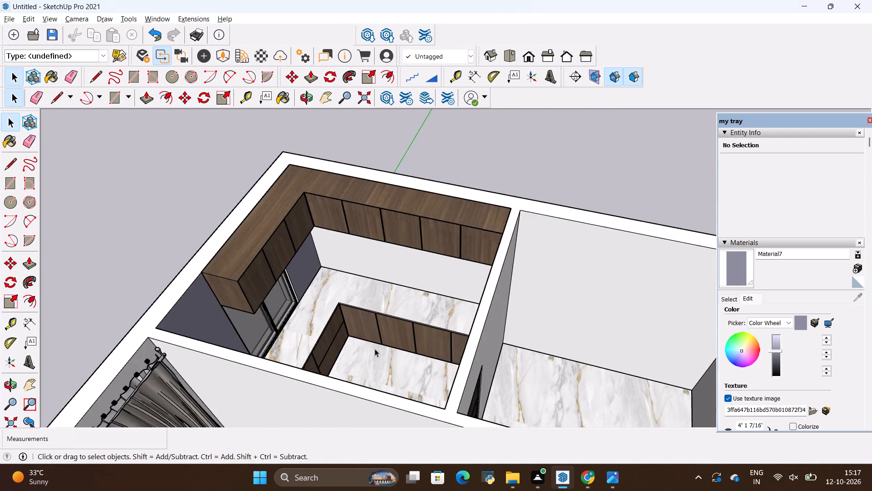
# Inspect the kitchen's cabinet corner, window and free floor area up close and in relation to the neighbouring rooms.
pyautogui.scroll(-4, 376, 347)
pyautogui.press('space')
pyautogui.click(436, 223)
pyautogui.moveTo(406, 307); pyautogui.dragTo(303, 286, button='middle')
pyautogui.scroll(10, 352, 230)
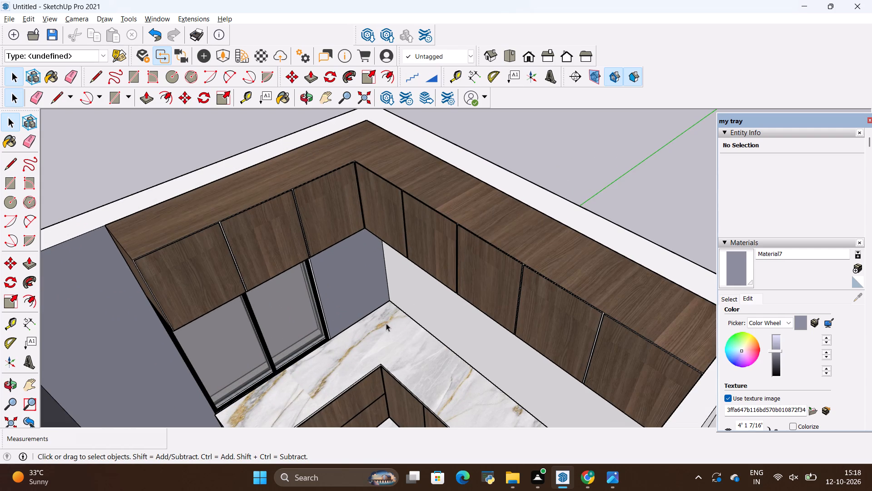
pyautogui.moveTo(399, 326); pyautogui.dragTo(440, 301, button='middle')
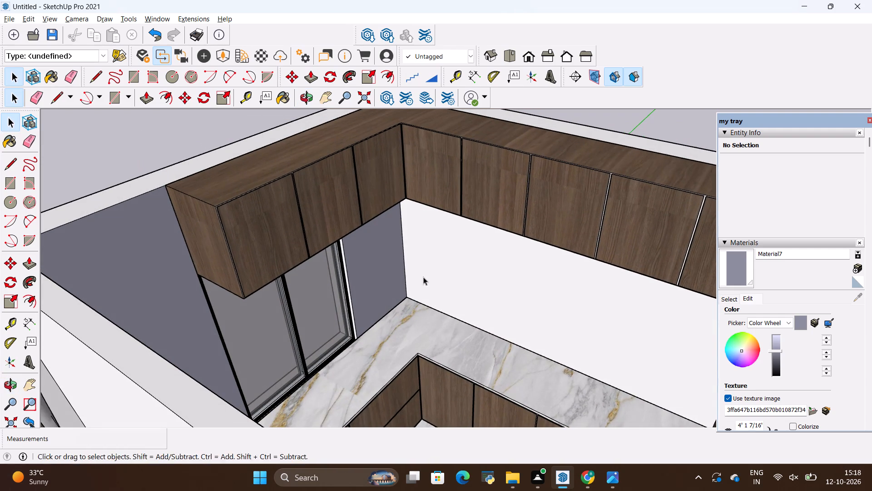
pyautogui.scroll(-13, 254, 262)
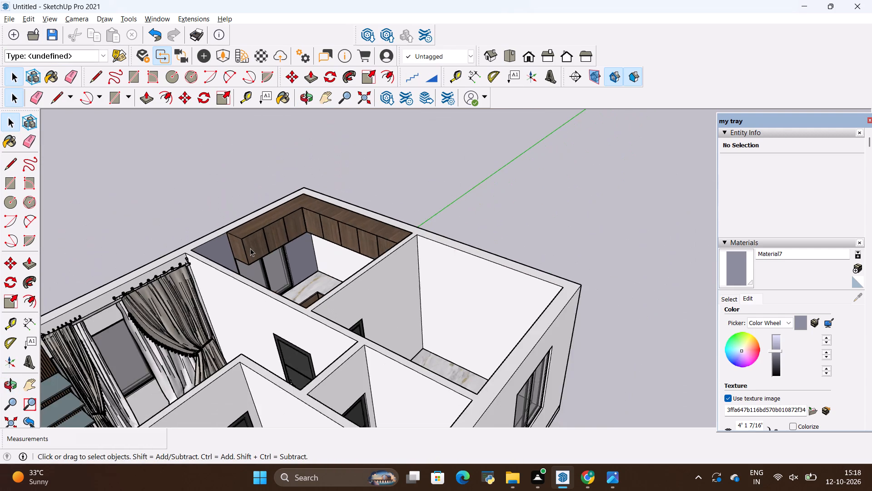
pyautogui.scroll(-6, 250, 248)
pyautogui.scroll(9, 245, 236)
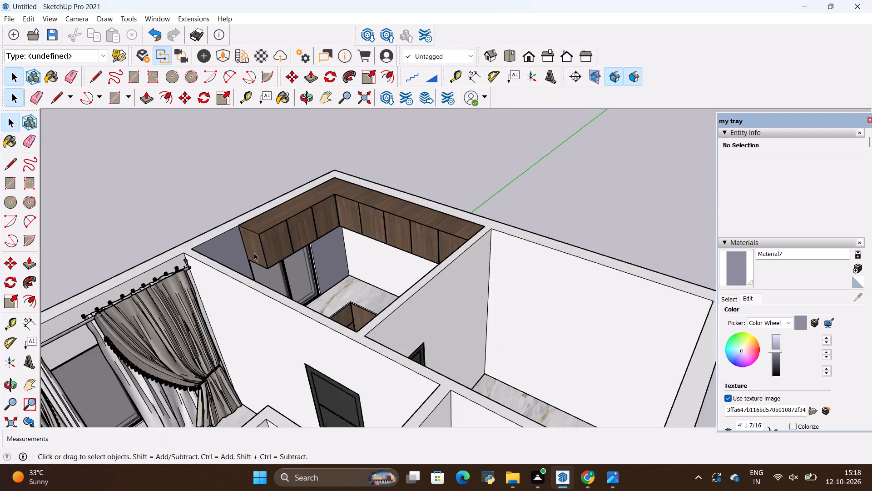
pyautogui.scroll(1, 288, 244)
pyautogui.moveTo(288, 245); pyautogui.dragTo(326, 324, button='middle')
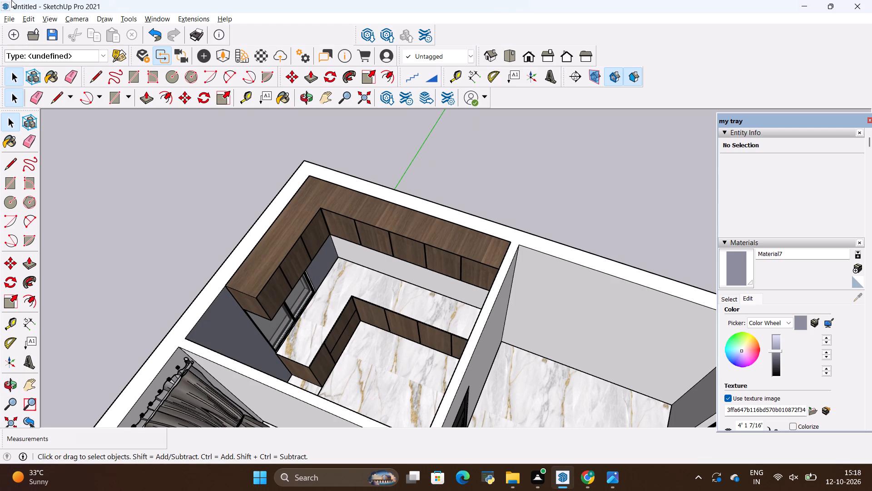
# Import the refrigerator model Component_2 from the ALL 3D WAREHOUSE ITEMS folder and place it outside the house beside the kitchen.
pyautogui.click(9, 20)
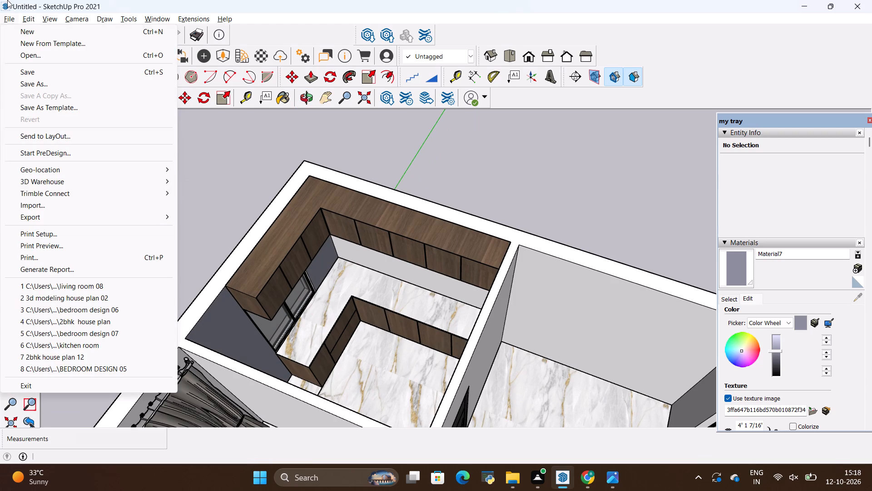
pyautogui.click(40, 207)
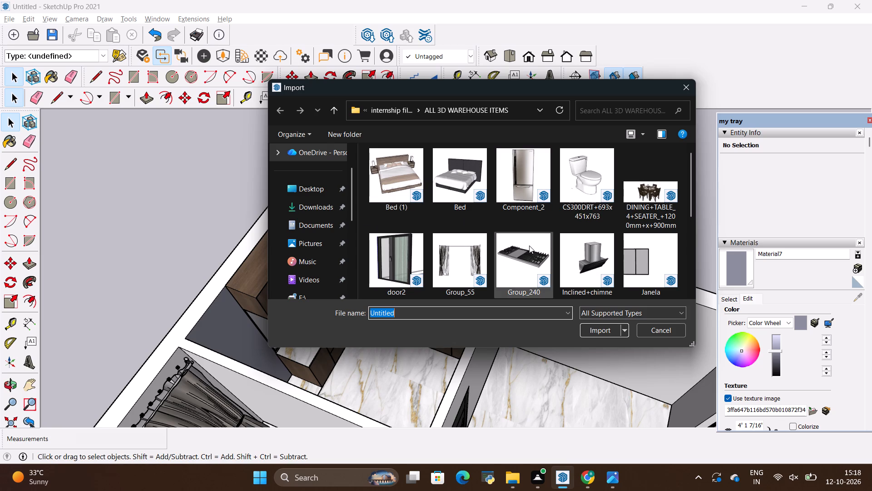
pyautogui.scroll(-1, 530, 245)
pyautogui.scroll(3, 533, 242)
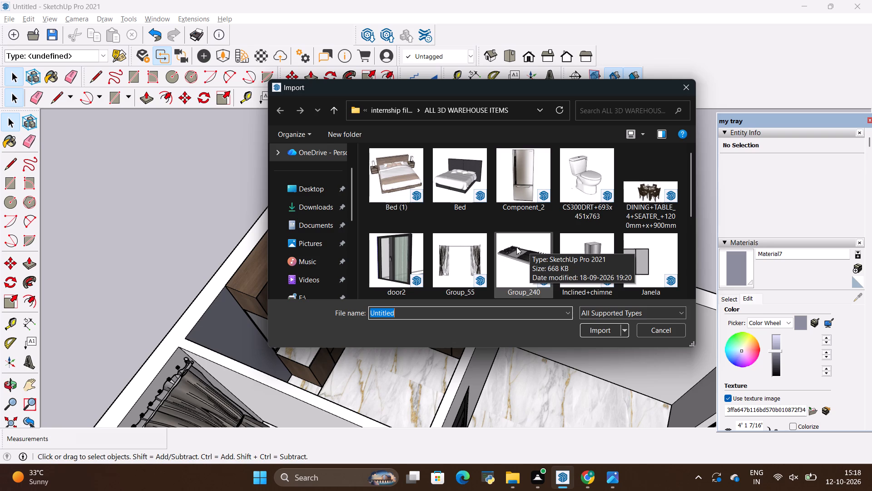
pyautogui.scroll(-1, 501, 245)
pyautogui.click(513, 173)
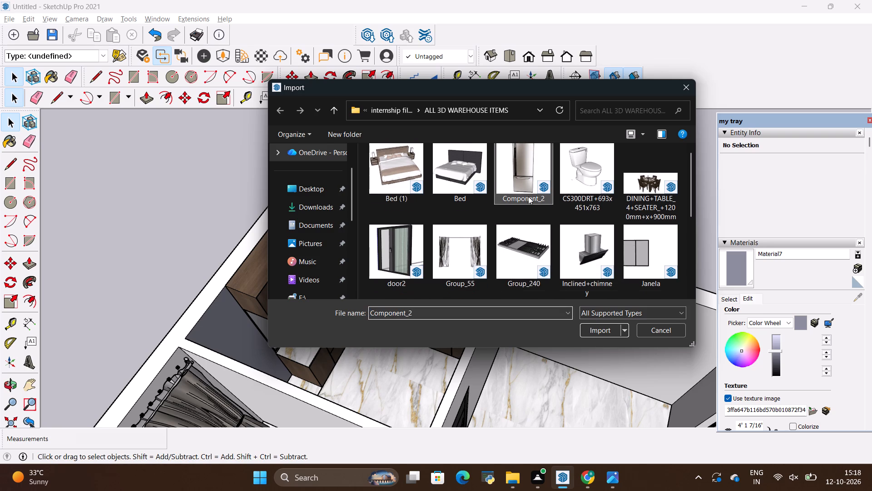
pyautogui.click(591, 328)
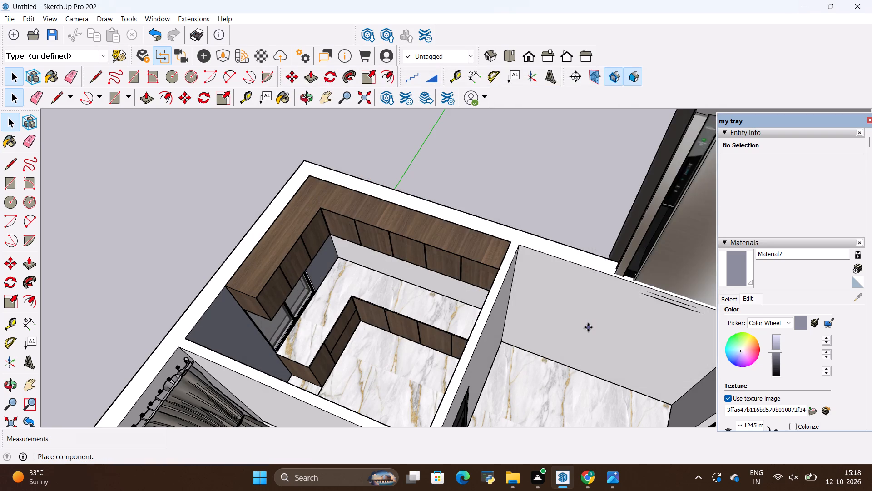
pyautogui.scroll(-3, 437, 317)
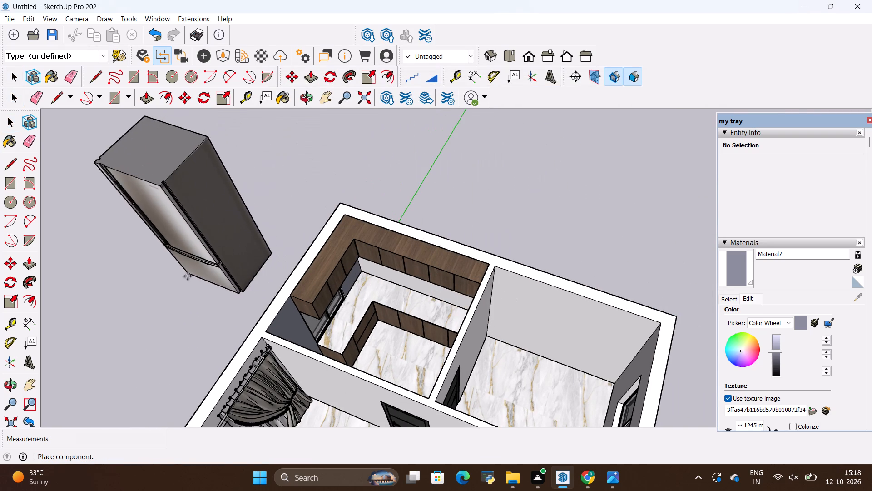
pyautogui.click(188, 275)
# Scale the imported refrigerator down uniformly to 0.62 of its size.
pyautogui.scroll(-5, 402, 328)
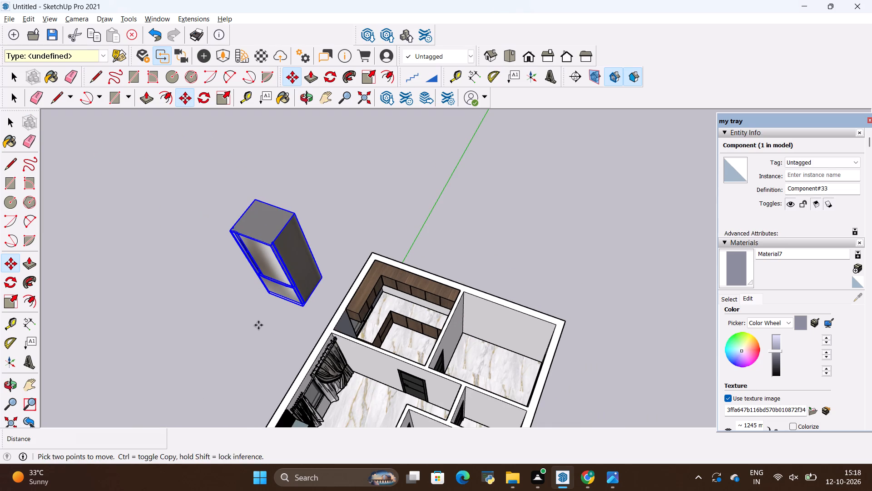
pyautogui.middleClick(258, 324)
pyautogui.scroll(-3, 258, 324)
pyautogui.moveTo(277, 316); pyautogui.dragTo(363, 238, button='middle')
pyautogui.moveTo(347, 260); pyautogui.dragTo(315, 300, button='middle')
pyautogui.scroll(-1, 345, 263)
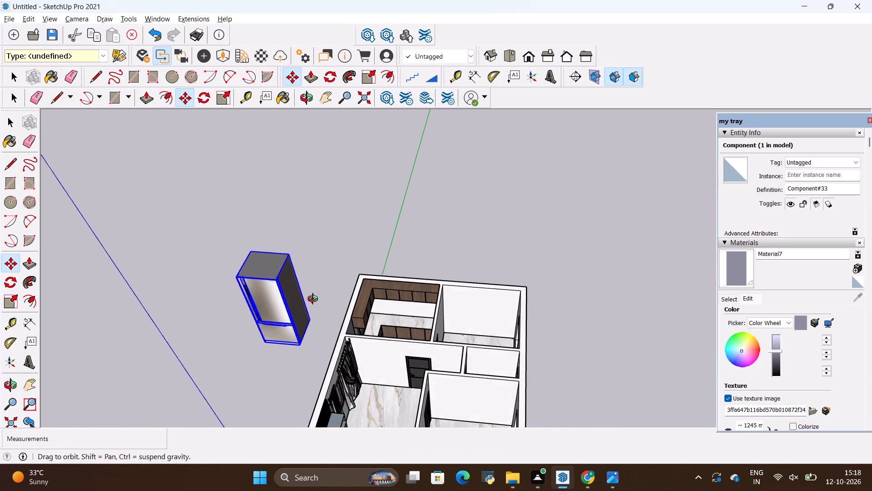
pyautogui.moveTo(315, 300); pyautogui.dragTo(315, 301, button='middle')
pyautogui.press('a')
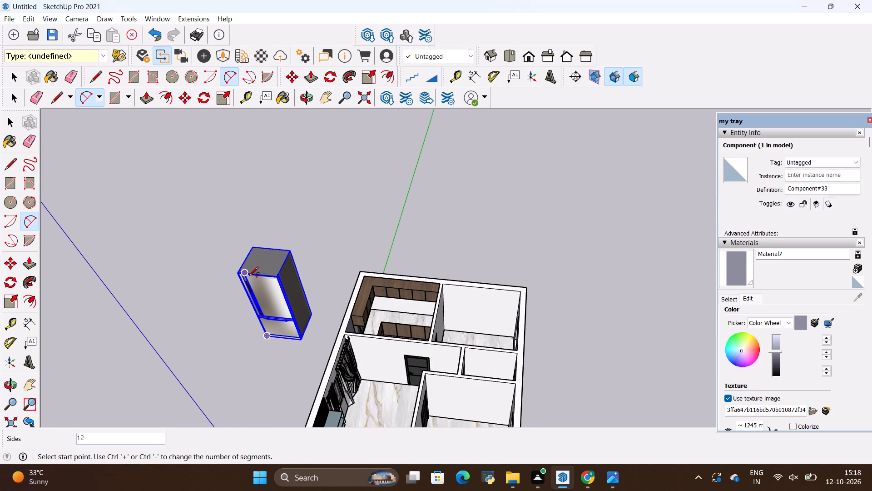
pyautogui.press('space')
pyautogui.click(220, 274)
pyautogui.click(249, 273)
pyautogui.press('s')
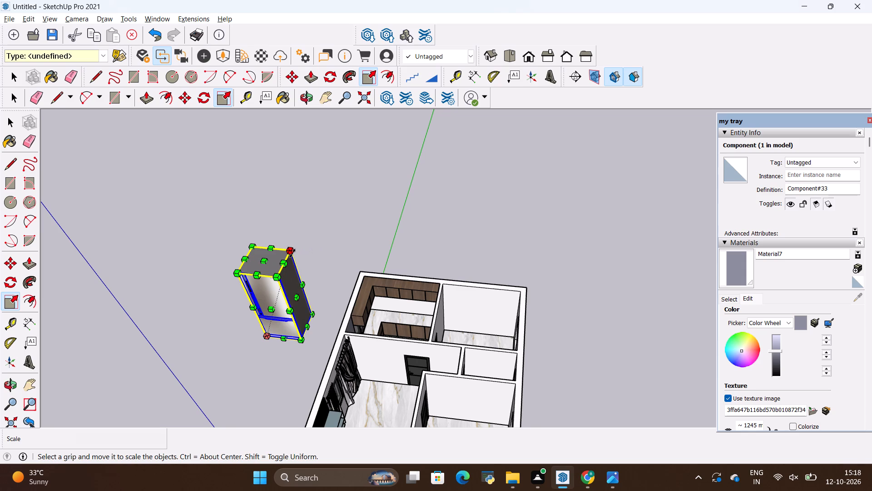
pyautogui.click(292, 253)
pyautogui.click(287, 286)
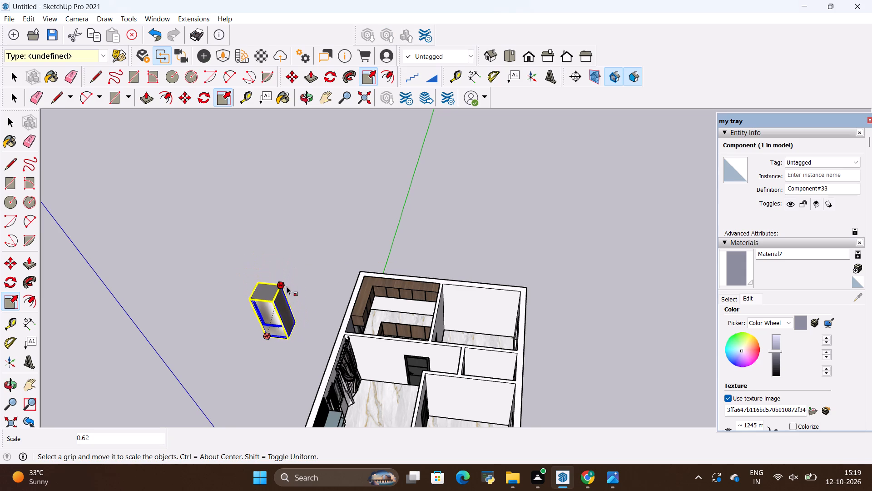
pyautogui.press('space')
pyautogui.click(274, 212)
# Rotate the refrigerator horizontally by about 90 degrees so its doors face towards the house.
pyautogui.click(270, 311)
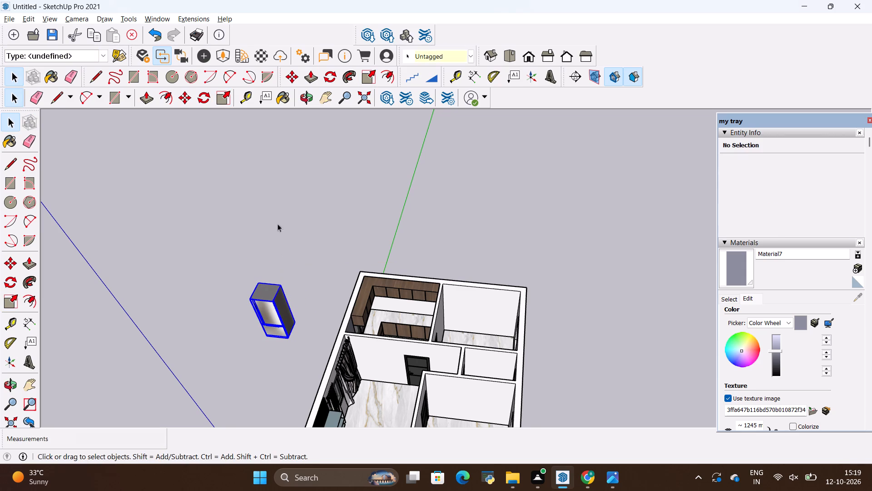
pyautogui.click(328, 81)
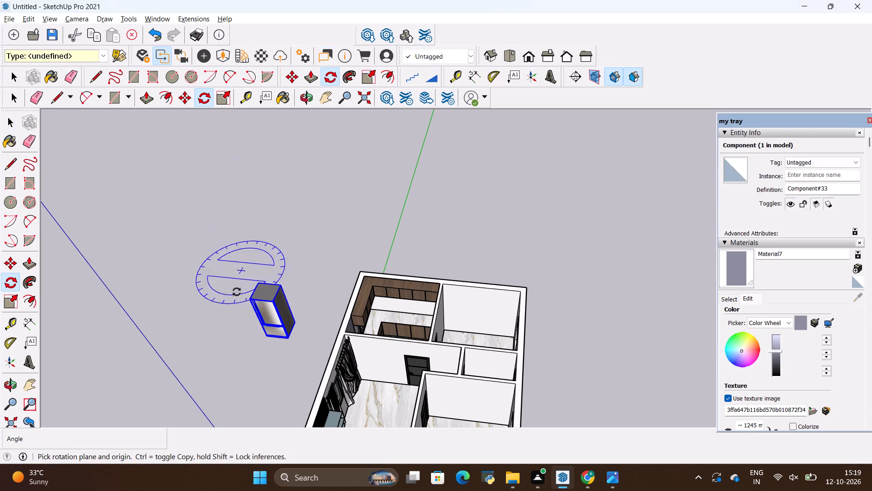
pyautogui.click(213, 343)
pyautogui.click(308, 355)
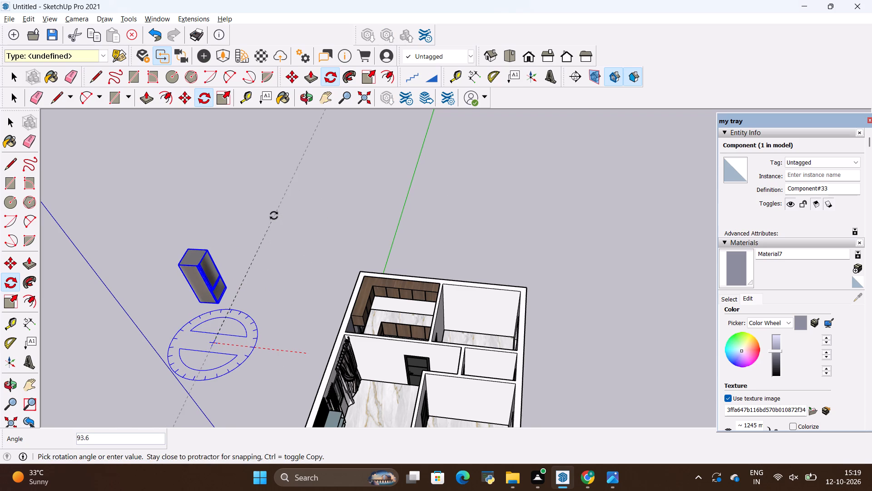
pyautogui.click(283, 218)
pyautogui.press('space')
pyautogui.click(246, 253)
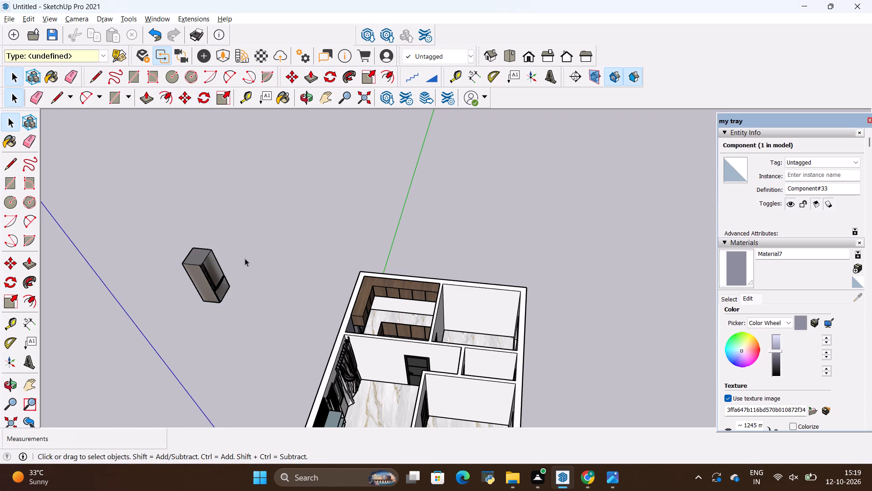
# Move the refrigerator from outside into the kitchen, standing it in the gap between the side wall and the base cabinet.
pyautogui.scroll(-13, 249, 319)
pyautogui.moveTo(384, 347); pyautogui.dragTo(363, 371, button='middle')
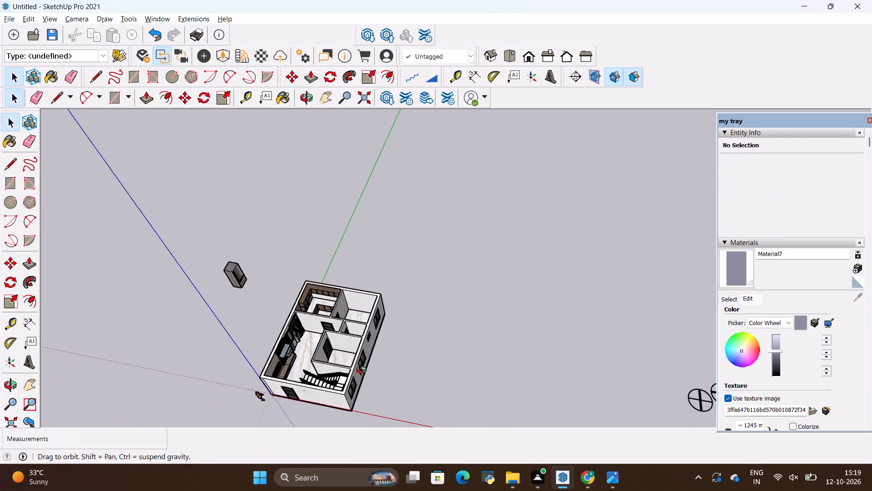
pyautogui.moveTo(363, 371); pyautogui.dragTo(170, 326, button='middle')
pyautogui.scroll(6, 342, 191)
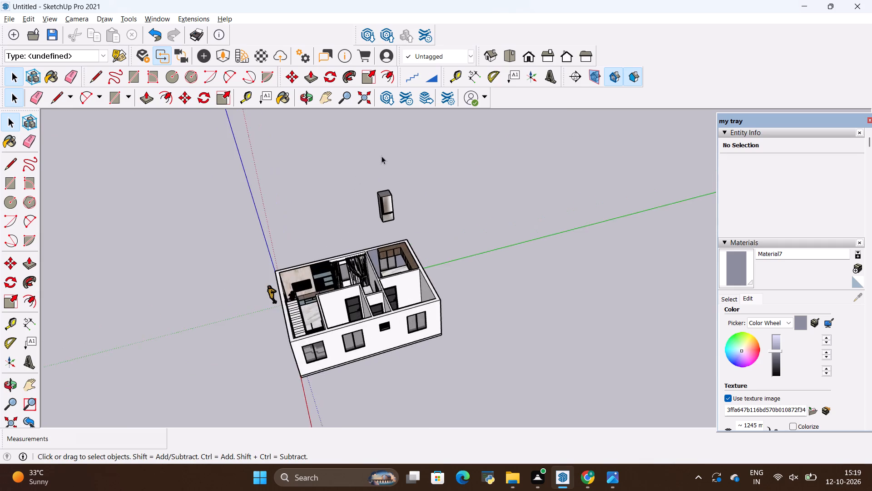
pyautogui.scroll(8, 381, 156)
pyautogui.click(393, 245)
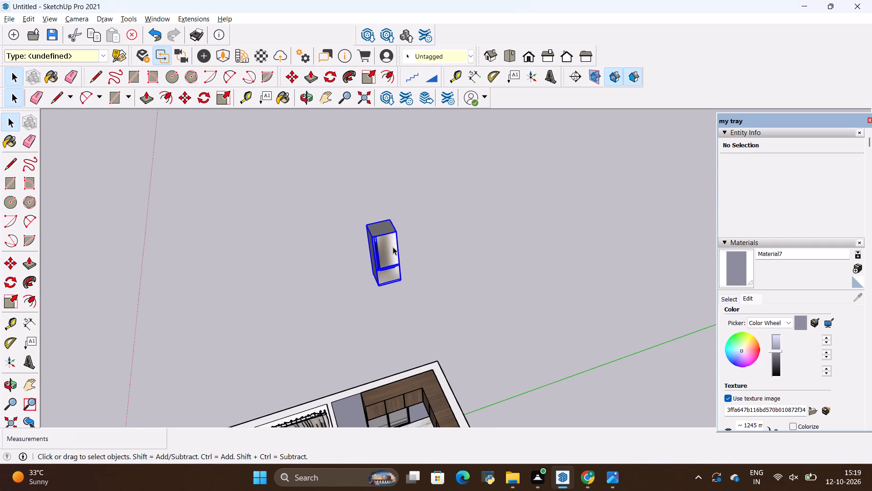
pyautogui.press('m')
pyautogui.click(406, 280)
pyautogui.scroll(-6, 366, 256)
pyautogui.scroll(-4, 400, 229)
pyautogui.moveTo(366, 305); pyautogui.dragTo(257, 398, button='middle')
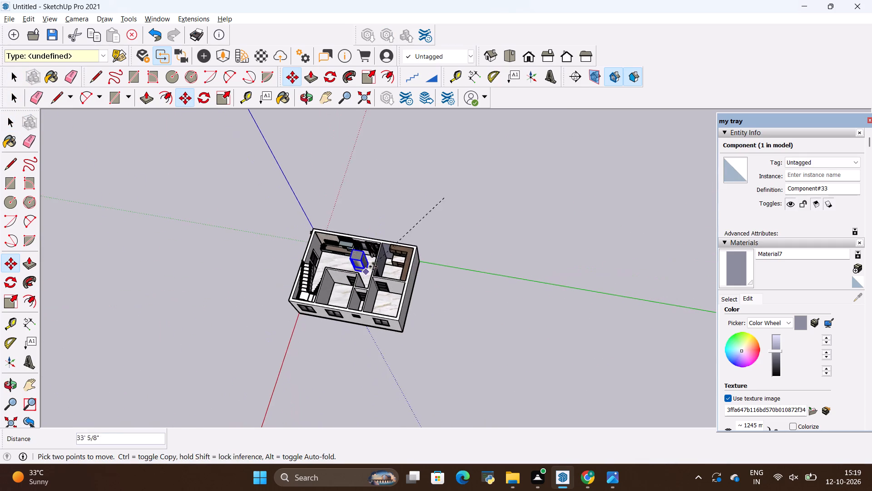
pyautogui.scroll(18, 383, 261)
pyautogui.scroll(7, 390, 236)
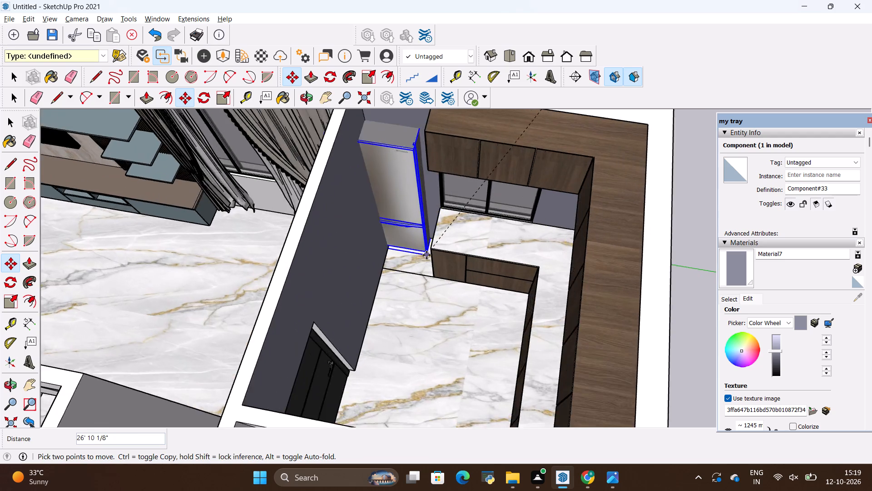
pyautogui.scroll(11, 426, 255)
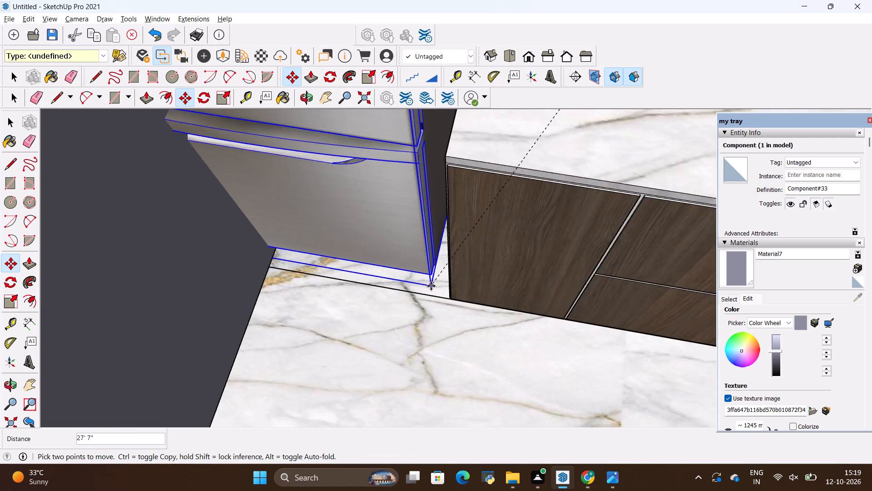
pyautogui.scroll(8, 431, 286)
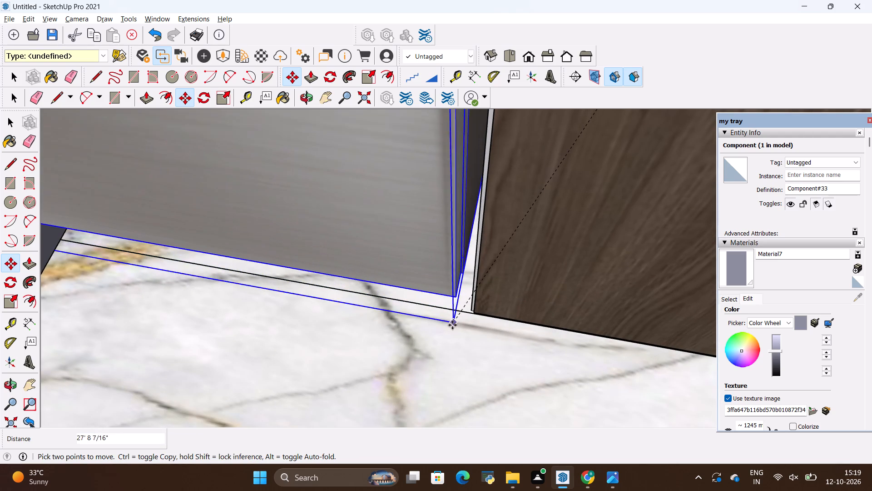
pyautogui.click(451, 330)
# Scale the refrigerator down uniformly to 0.77 of its size.
pyautogui.scroll(-7, 491, 368)
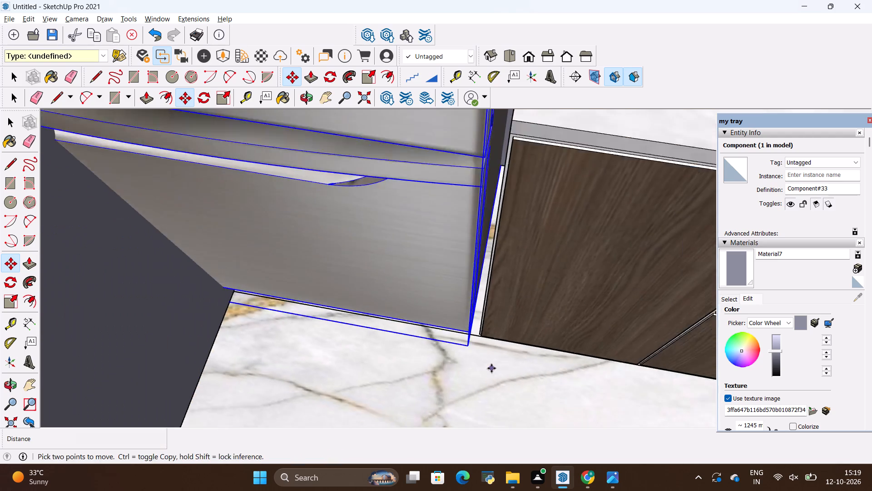
pyautogui.scroll(-18, 491, 368)
pyautogui.scroll(3, 471, 239)
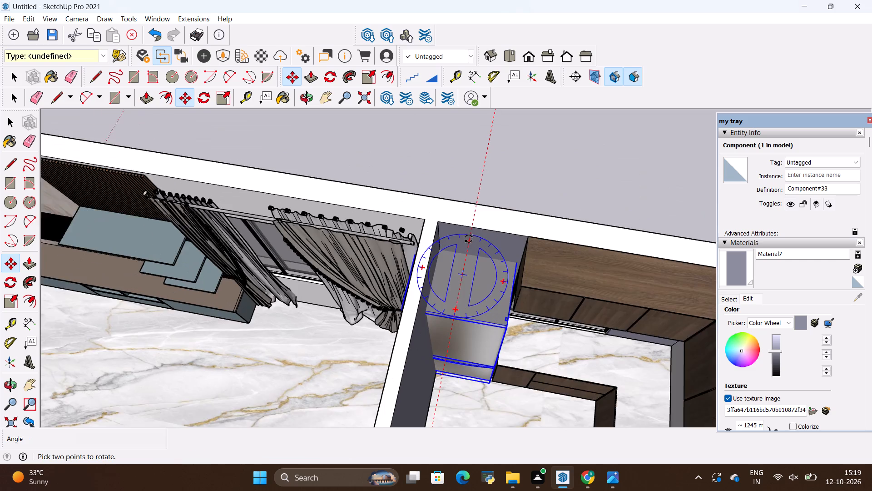
pyautogui.scroll(7, 469, 239)
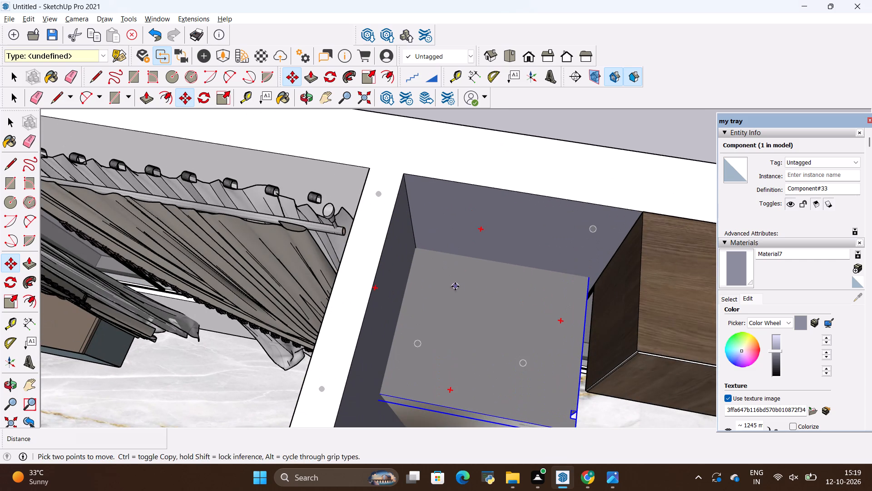
pyautogui.press('s')
pyautogui.scroll(-4, 502, 308)
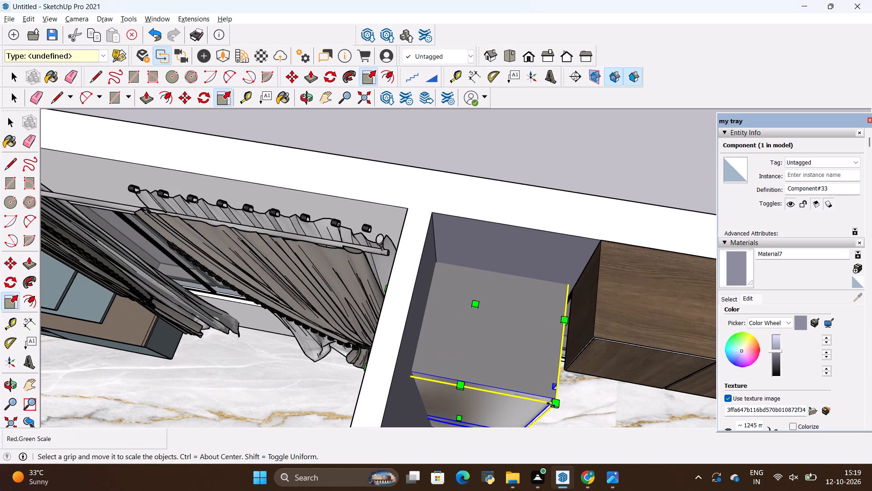
pyautogui.click(551, 406)
pyautogui.click(508, 376)
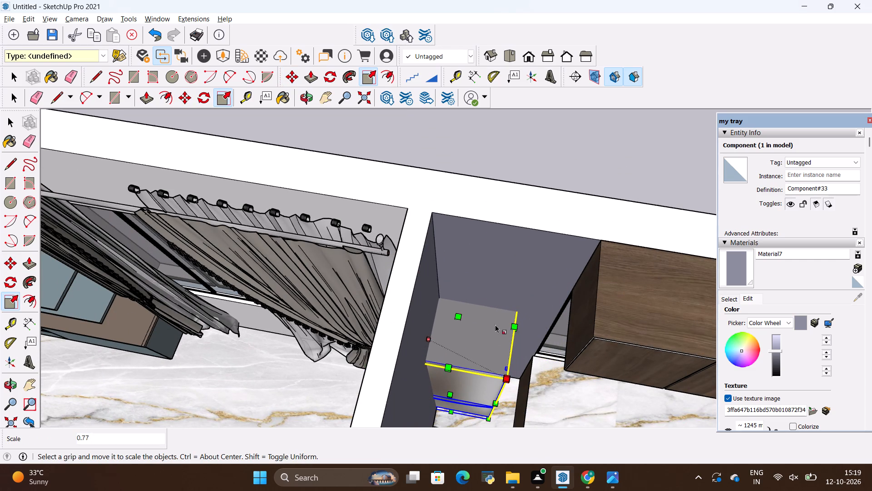
# Move the refrigerator by its bottom front corner closer to the front end of the neighbouring base cabinet.
pyautogui.scroll(-5, 482, 273)
pyautogui.press('m')
pyautogui.click(491, 391)
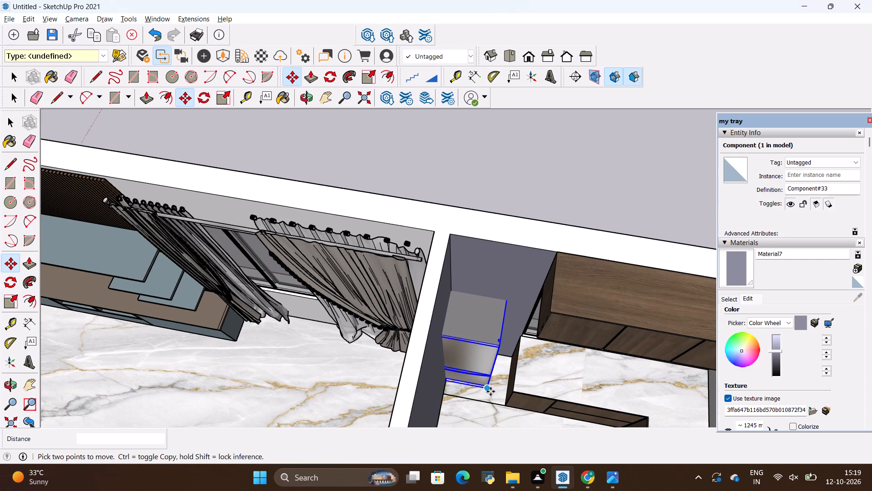
pyautogui.click(502, 402)
# Scale the refrigerator down uniformly again to about 0.85 so it fits between the wall and the base cabinet.
pyautogui.moveTo(466, 340); pyautogui.dragTo(447, 248, button='middle')
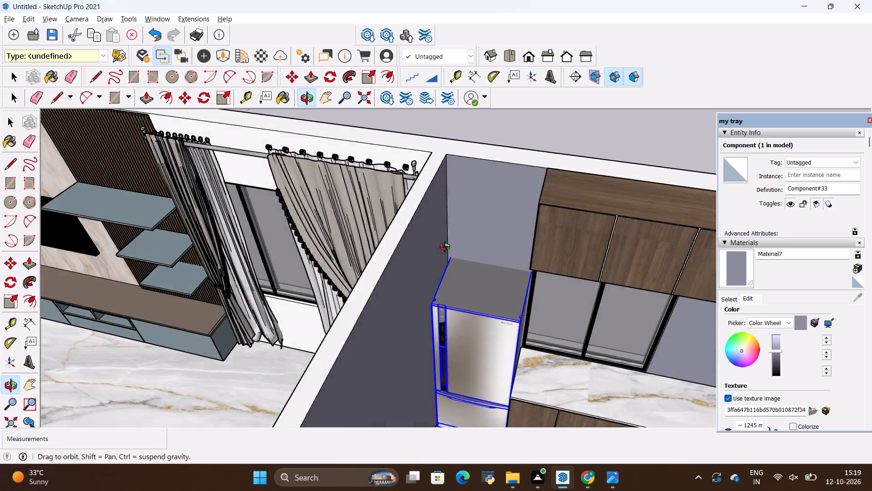
pyautogui.moveTo(447, 248); pyautogui.dragTo(481, 309, button='middle')
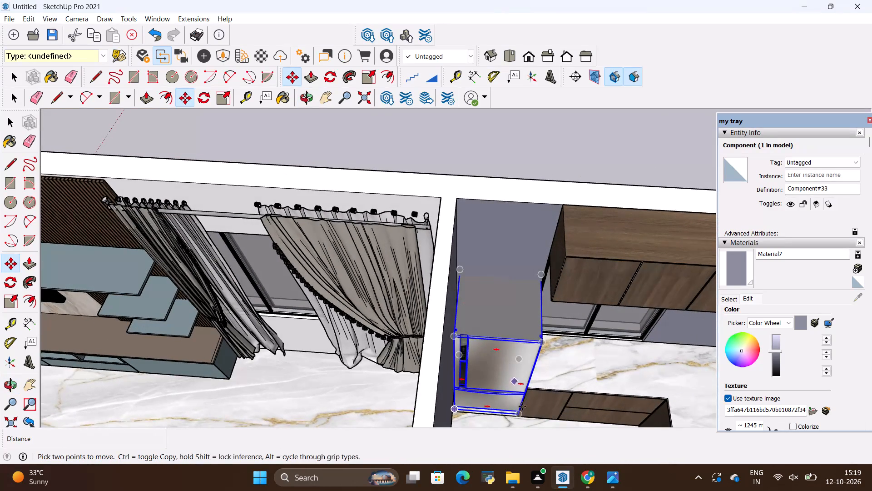
pyautogui.press('s')
pyautogui.click(540, 343)
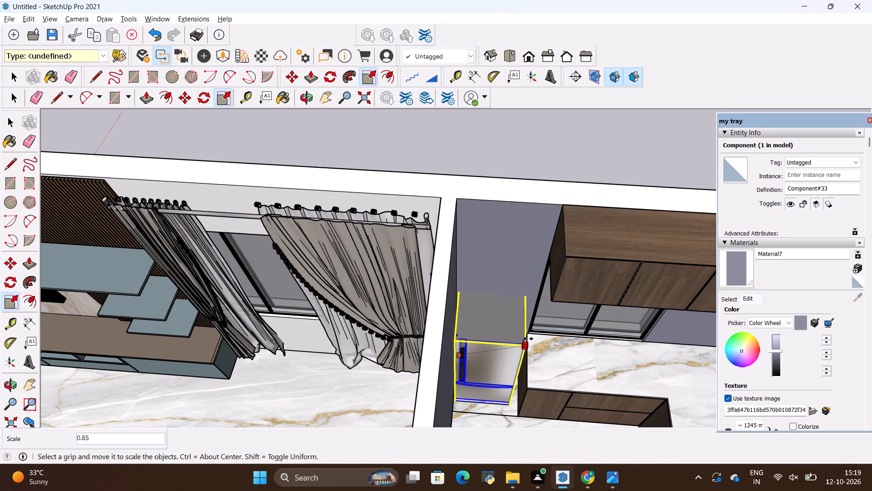
pyautogui.click(528, 339)
# Shift the refrigerator slightly forward, lining its front up with the adjoining base cabinet's front, and deselect it.
pyautogui.press('space')
pyautogui.click(507, 386)
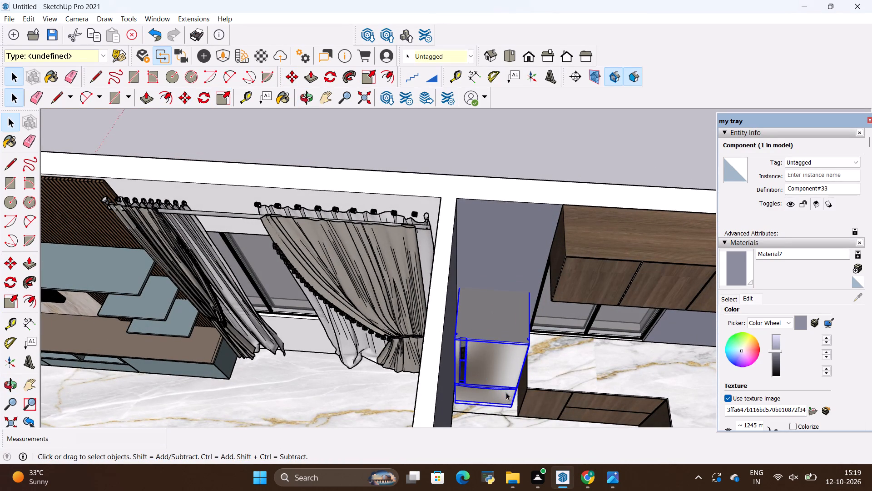
pyautogui.press('m')
pyautogui.click(508, 408)
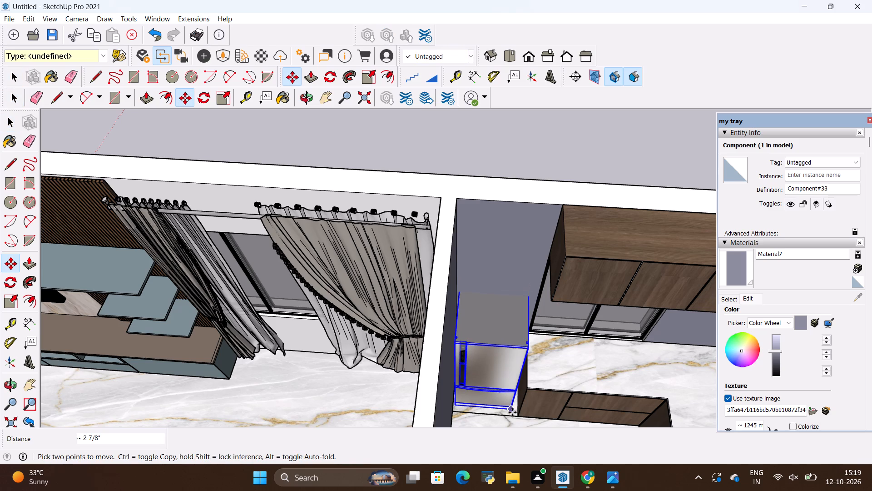
pyautogui.click(515, 417)
pyautogui.press('space')
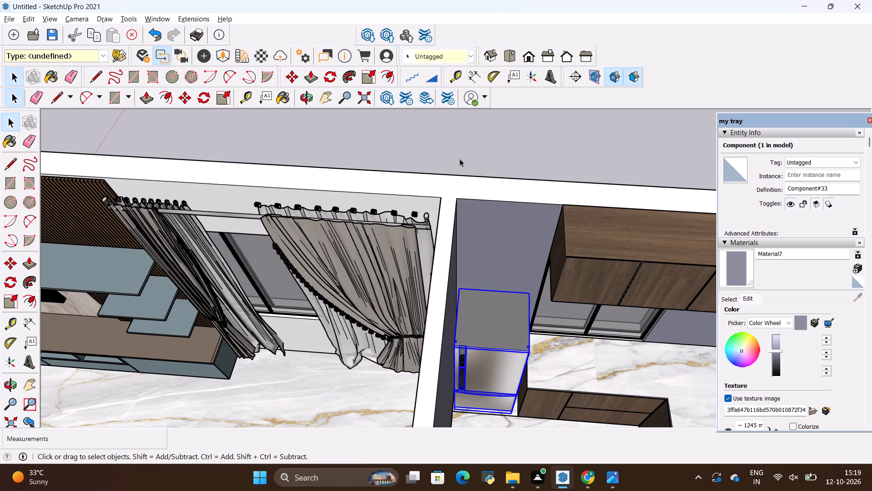
pyautogui.click(460, 159)
# Inspect the refrigerator's fit against the wall, window and base cabinet, and view the kitchen as a whole.
pyautogui.scroll(6, 478, 351)
pyautogui.scroll(-11, 421, 330)
pyautogui.moveTo(455, 364); pyautogui.dragTo(450, 364, button='middle')
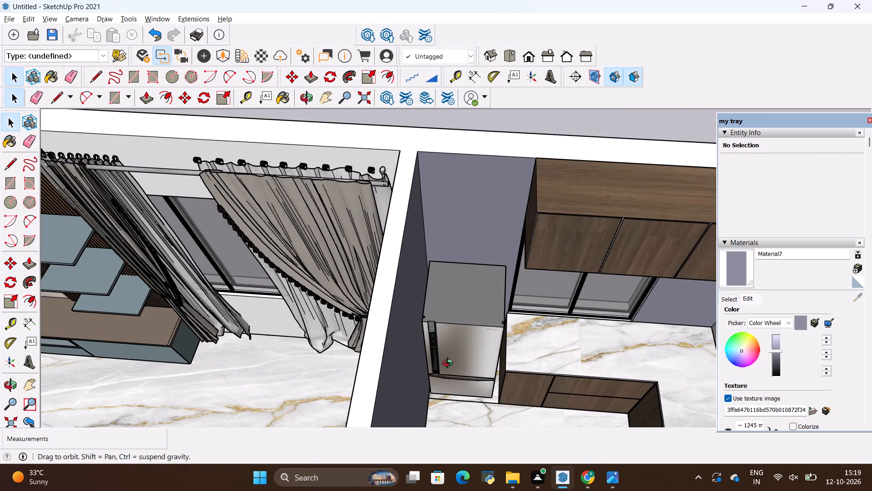
pyautogui.moveTo(450, 364); pyautogui.dragTo(461, 292, button='middle')
pyautogui.scroll(6, 472, 307)
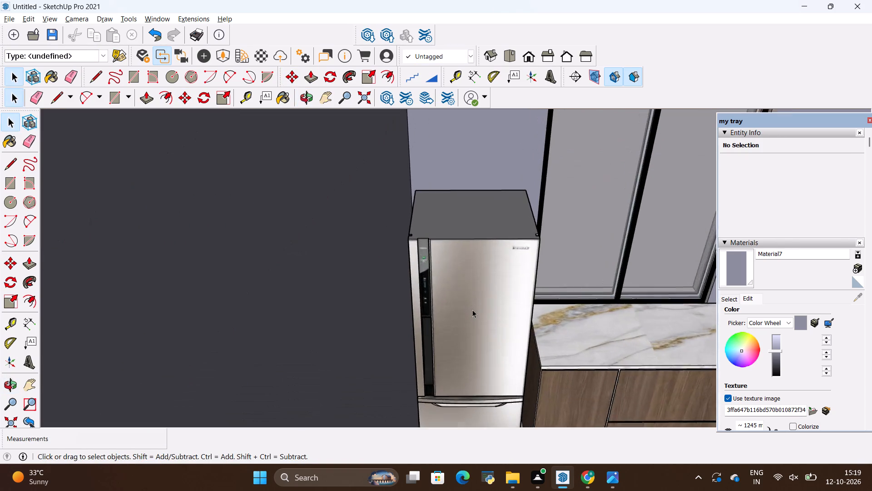
pyautogui.scroll(1, 472, 310)
pyautogui.moveTo(481, 339); pyautogui.dragTo(497, 400, button='middle')
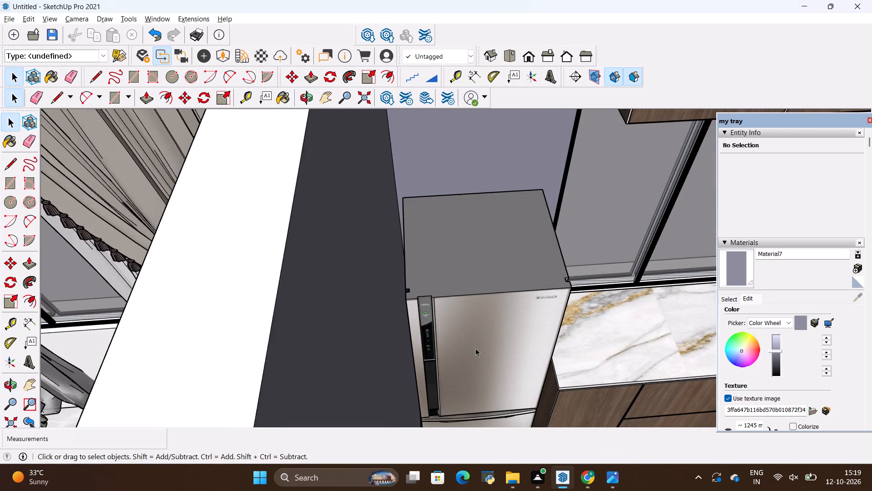
pyautogui.scroll(-19, 466, 333)
pyautogui.scroll(3, 471, 303)
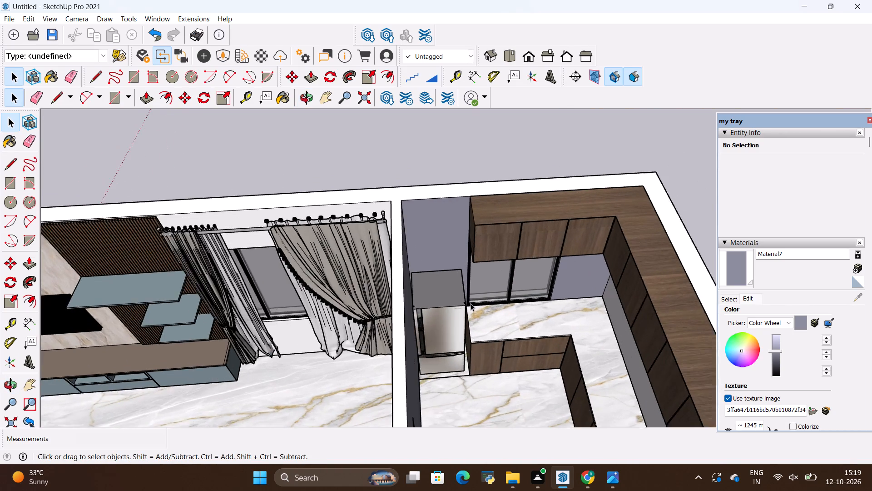
pyautogui.scroll(8, 471, 303)
pyautogui.scroll(-15, 317, 281)
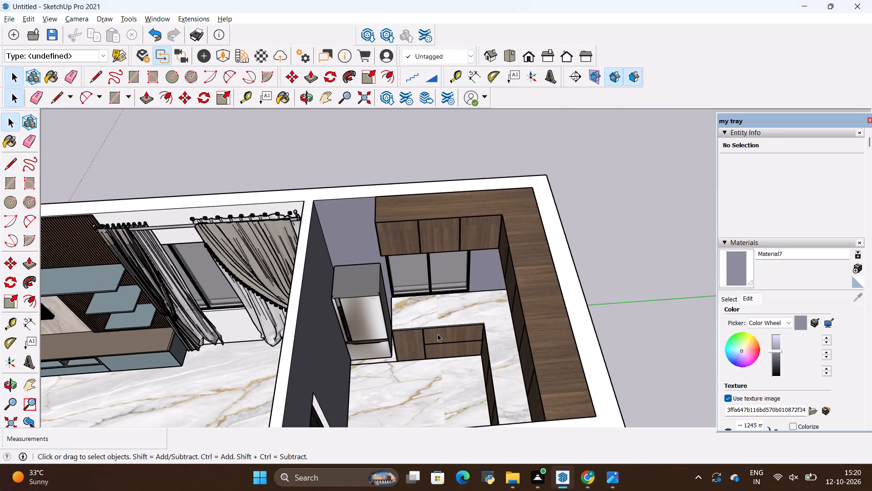
pyautogui.scroll(4, 441, 334)
pyautogui.scroll(-9, 307, 304)
pyautogui.moveTo(445, 359); pyautogui.dragTo(556, 377, button='middle')
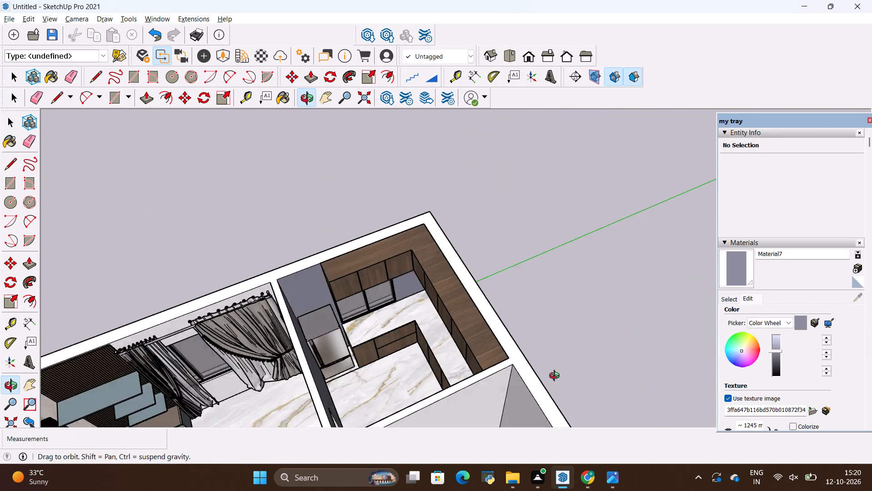
pyautogui.moveTo(556, 377); pyautogui.dragTo(558, 347, button='middle')
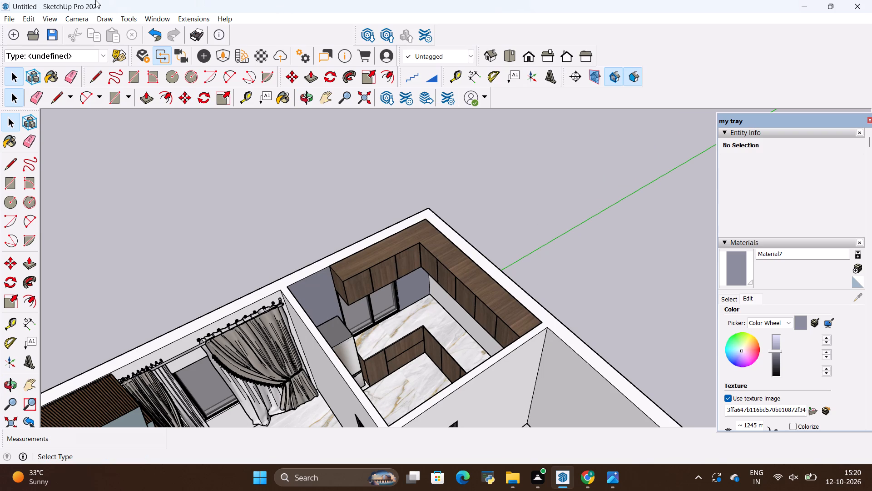
# Import the cooktop model Group_240 from the ALL 3D WAREHOUSE ITEMS folder and place it on the countertop beside the refrigerator.
pyautogui.click(13, 17)
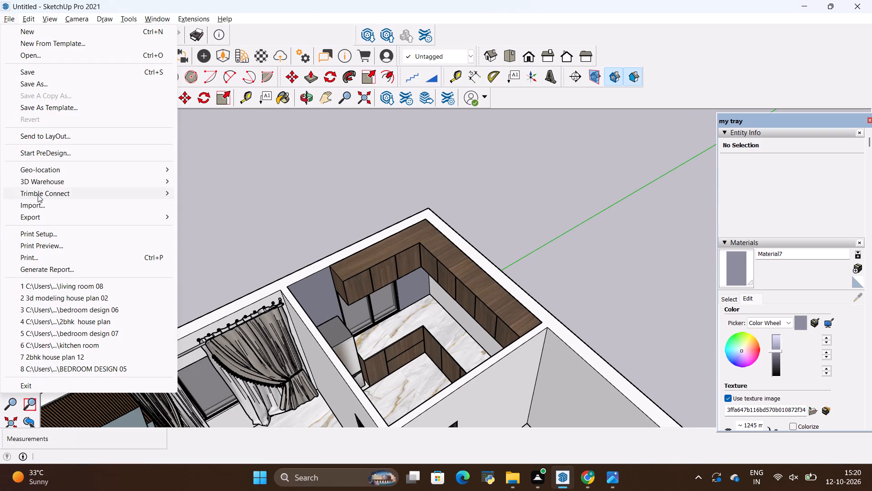
pyautogui.click(55, 209)
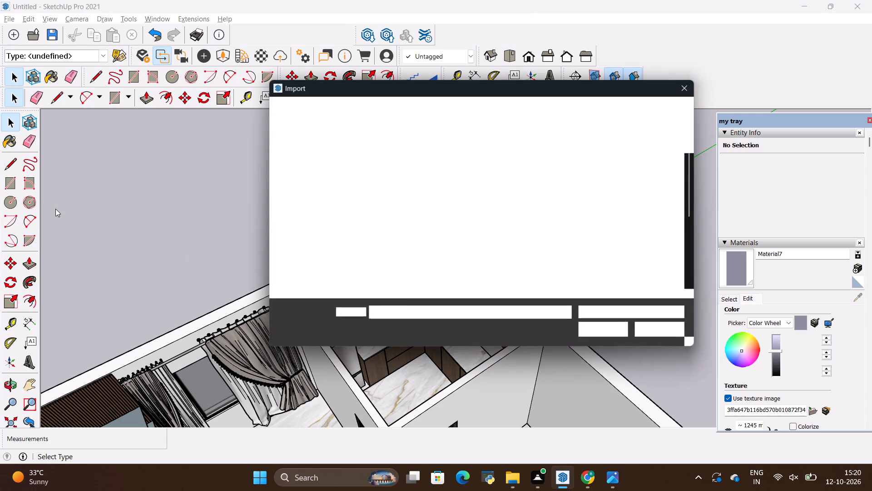
pyautogui.scroll(-3, 492, 236)
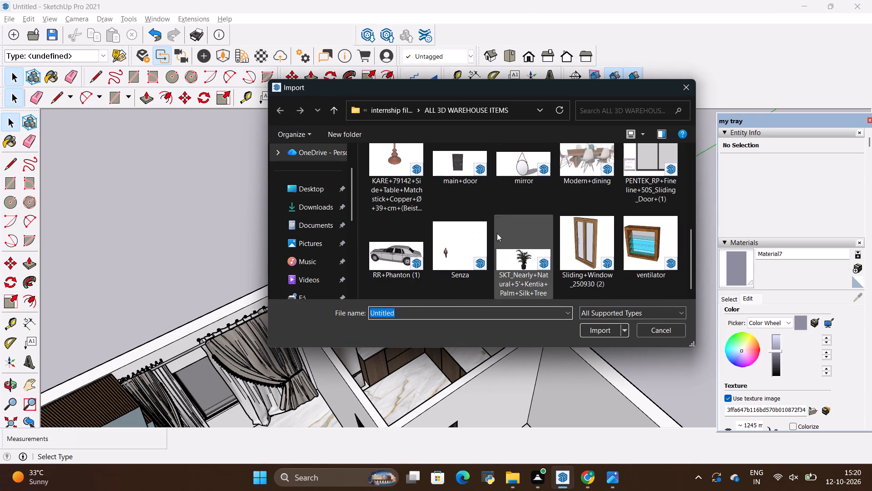
pyautogui.scroll(2, 554, 256)
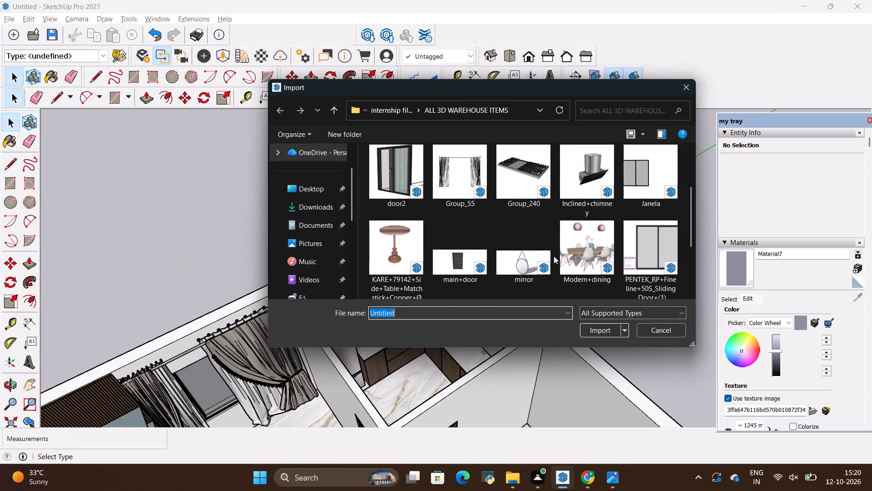
pyautogui.click(531, 170)
pyautogui.click(603, 332)
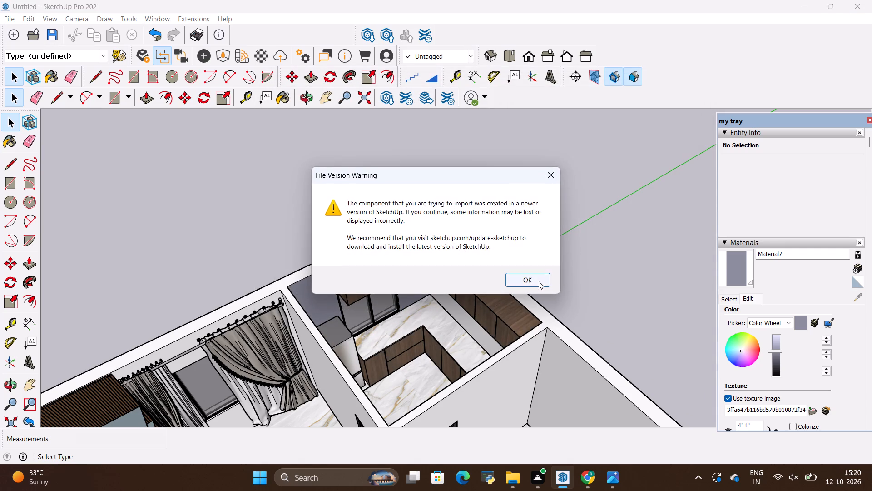
pyautogui.click(538, 281)
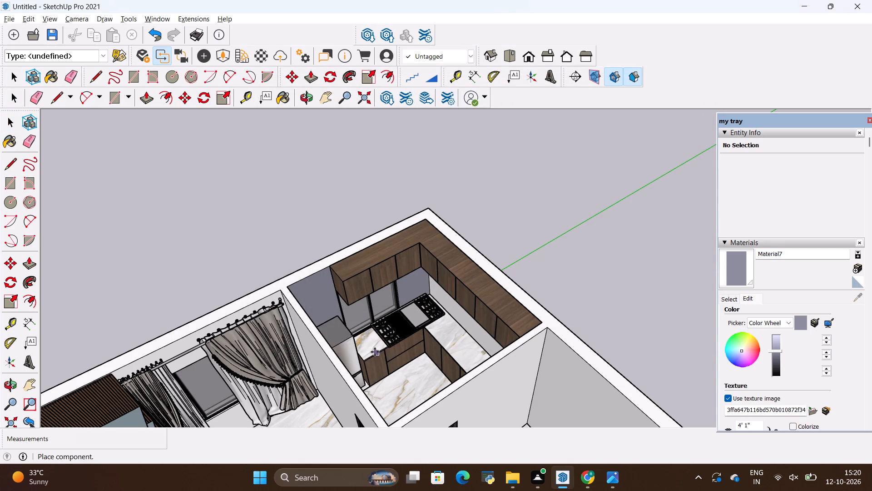
pyautogui.click(363, 357)
# Scale the cooktop down uniformly to about 0.79 to suit the short countertop run, and deselect it.
pyautogui.scroll(9, 373, 326)
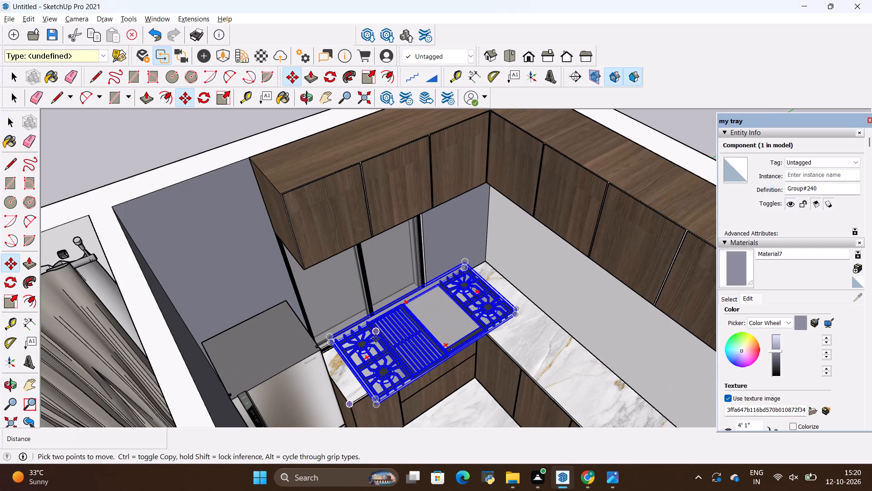
pyautogui.press('s')
pyautogui.scroll(3, 520, 291)
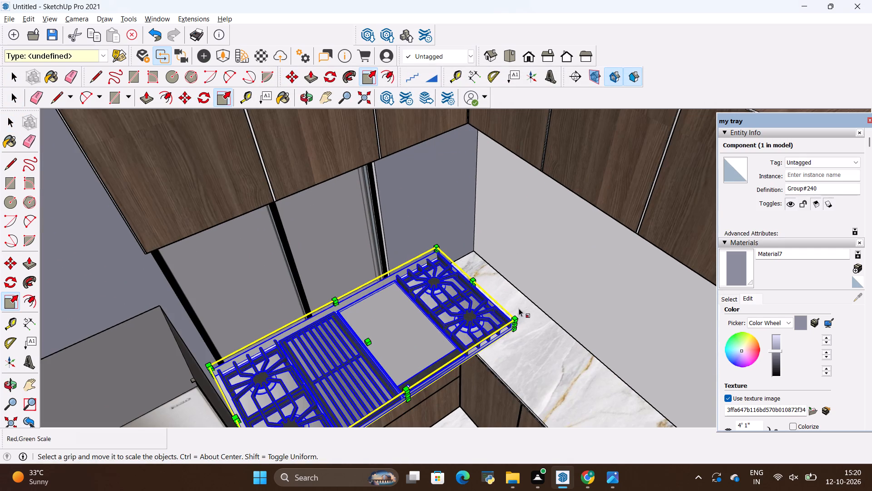
pyautogui.click(516, 316)
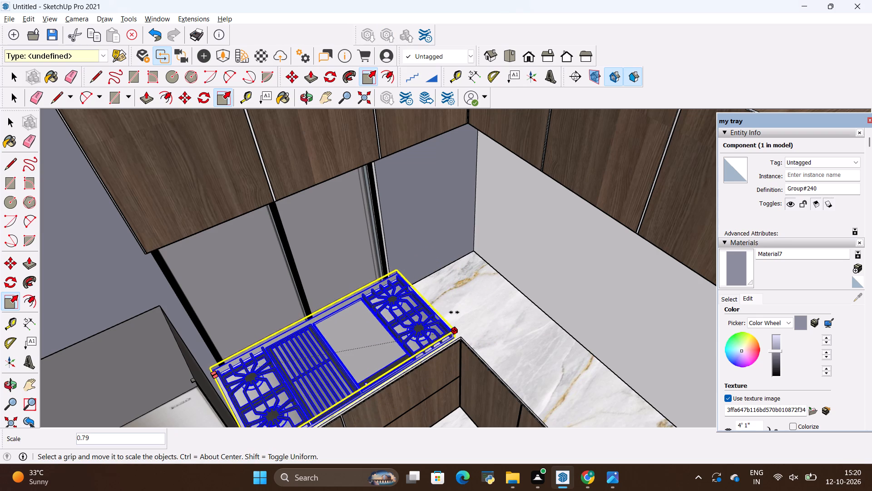
pyautogui.click(456, 316)
pyautogui.scroll(-6, 525, 323)
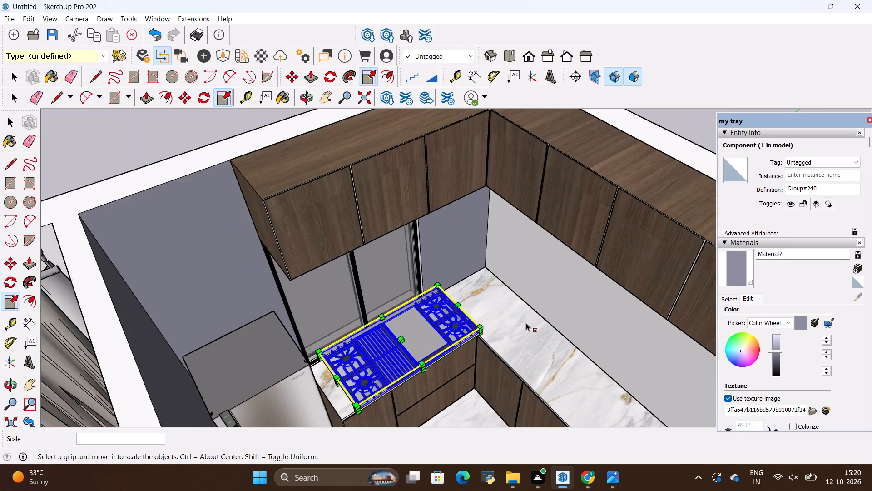
pyautogui.scroll(-3, 526, 323)
pyautogui.press('space')
pyautogui.click(301, 202)
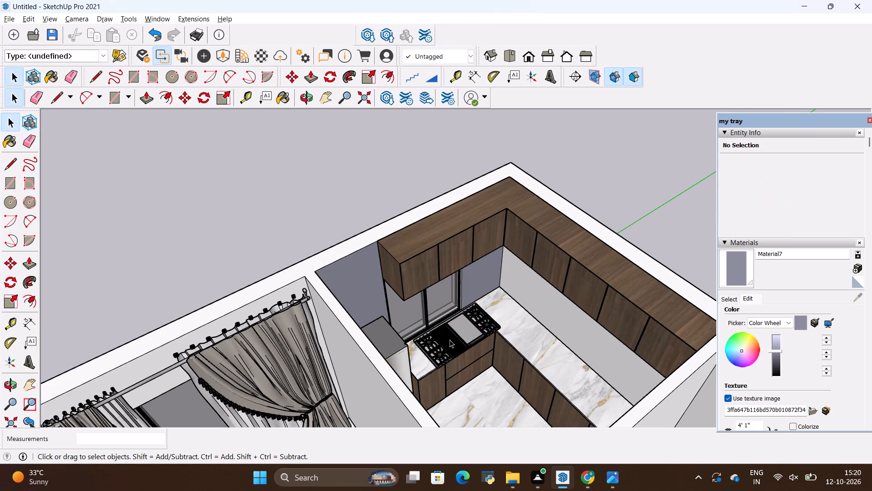
# Move the cooktop about 3' 3 3/4" onto the countertop's front edge, near the end beside the refrigerator.
pyautogui.scroll(2, 438, 381)
pyautogui.moveTo(487, 373); pyautogui.dragTo(388, 364, button='middle')
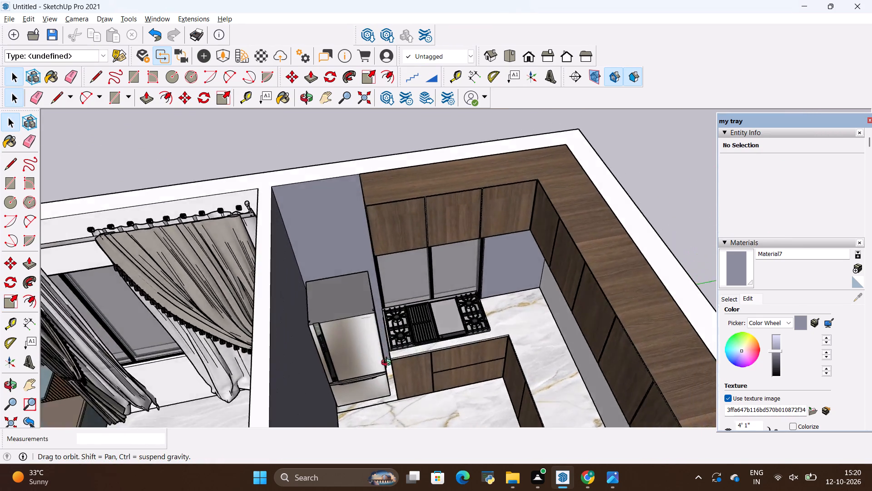
pyautogui.moveTo(388, 364); pyautogui.dragTo(512, 351, button='middle')
pyautogui.moveTo(506, 354); pyautogui.dragTo(480, 372, button='middle')
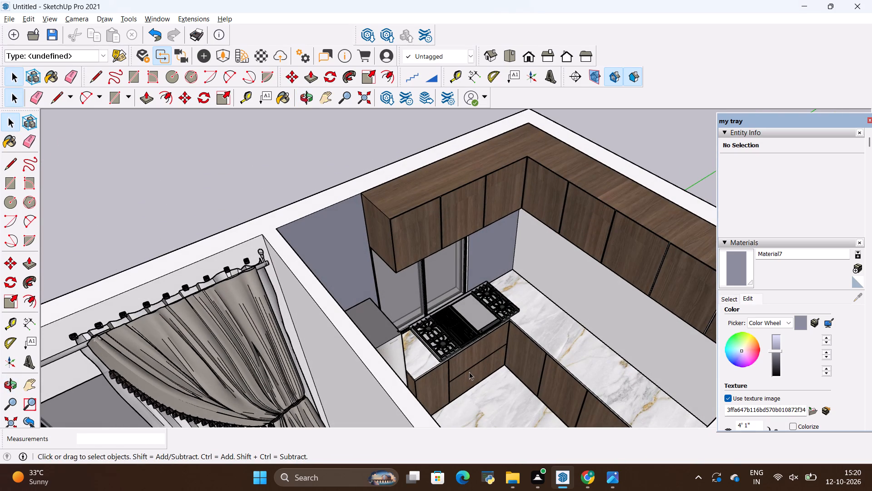
pyautogui.click(438, 344)
pyautogui.press('m')
pyautogui.scroll(2, 441, 371)
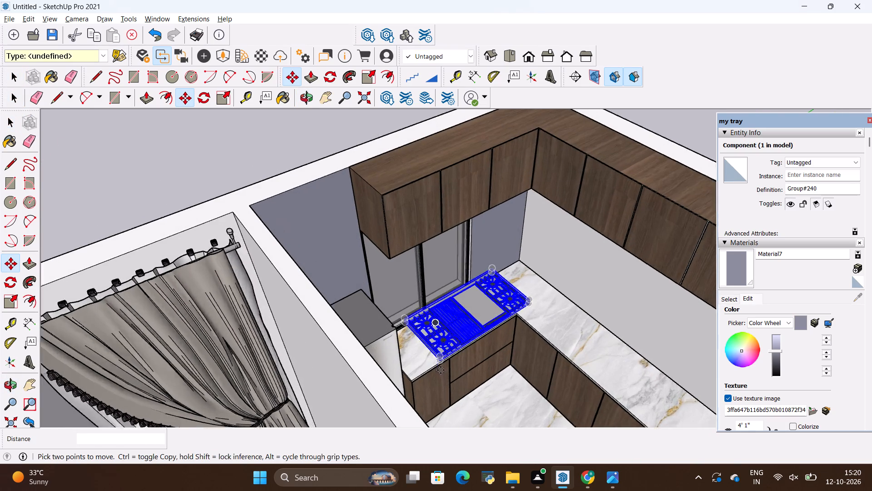
pyautogui.scroll(8, 441, 370)
pyautogui.click(436, 336)
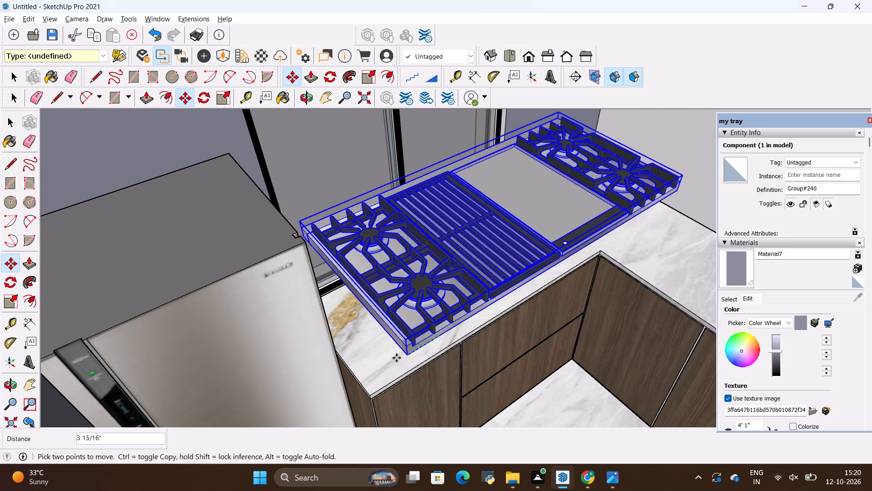
pyautogui.scroll(4, 440, 354)
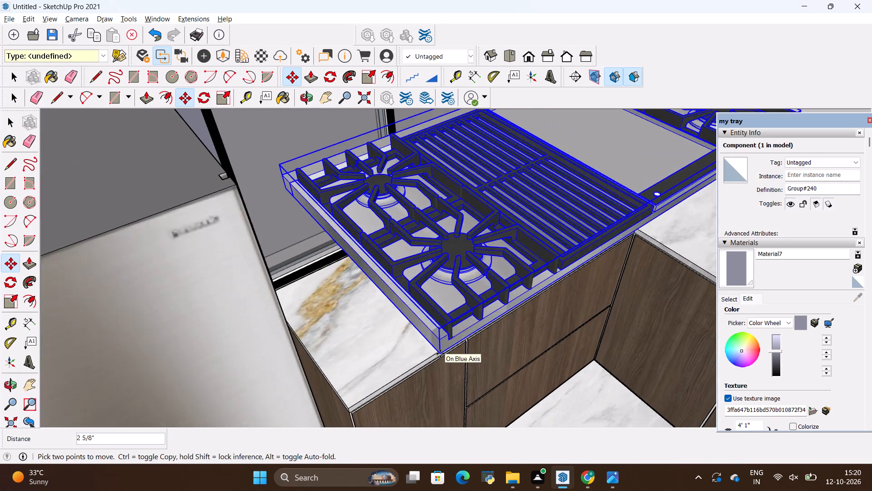
pyautogui.scroll(6, 440, 354)
pyautogui.moveTo(466, 357); pyautogui.dragTo(411, 264, button='middle')
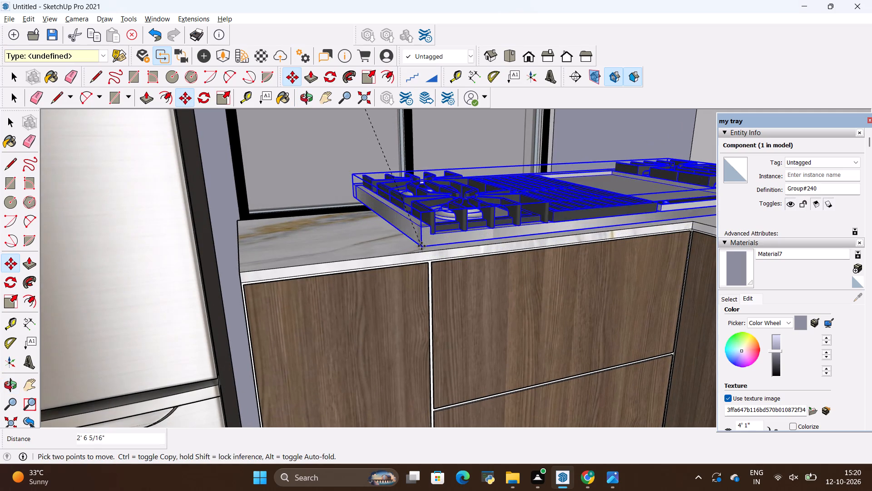
pyautogui.click(271, 269)
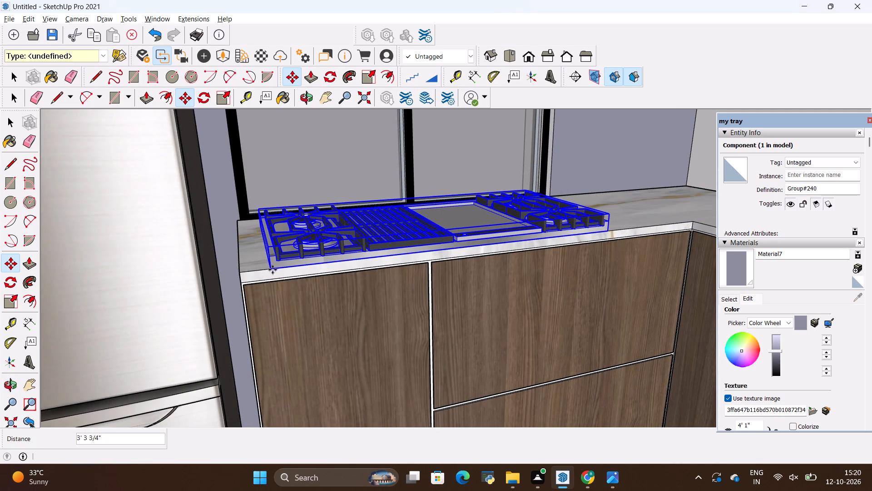
# Enlarge the cooktop uniformly until its back edge nearly reaches the window frame, and clear the selection.
pyautogui.moveTo(455, 219); pyautogui.dragTo(456, 391, button='middle')
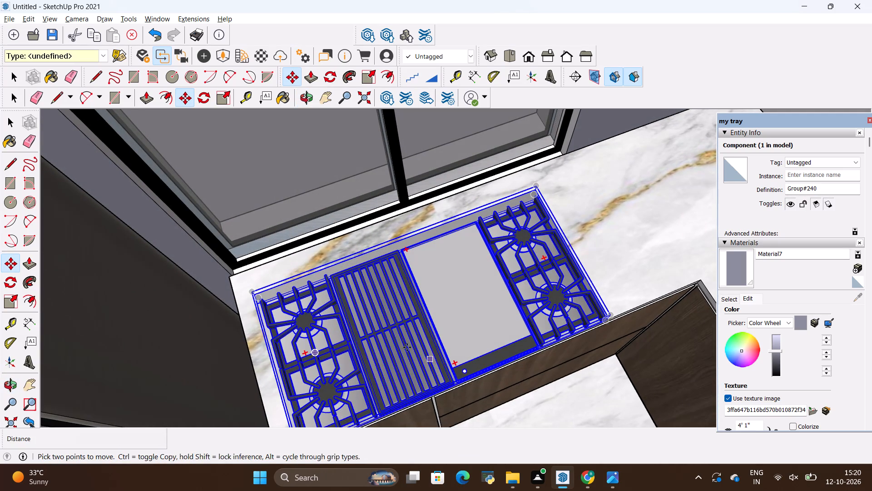
pyautogui.press('s')
pyautogui.click(539, 182)
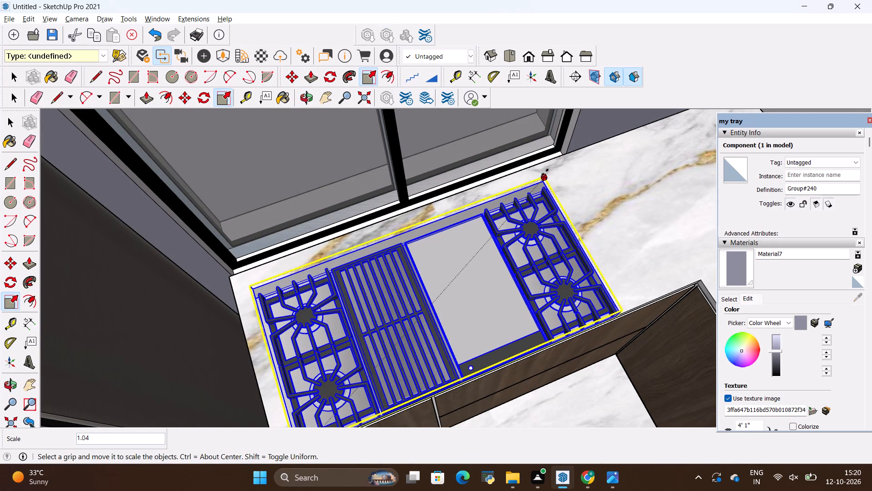
pyautogui.click(558, 150)
pyautogui.press('space')
pyautogui.click(635, 203)
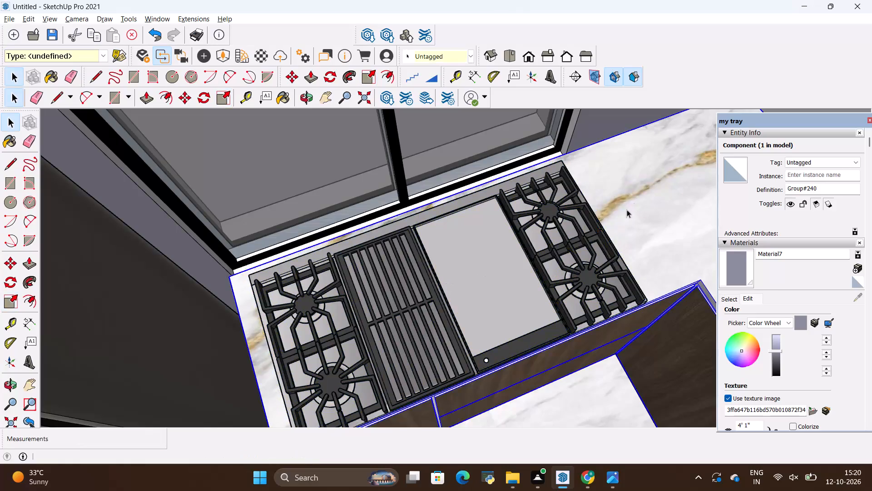
pyautogui.scroll(-5, 514, 266)
pyautogui.moveTo(513, 255); pyautogui.dragTo(508, 307, button='middle')
pyautogui.scroll(-14, 508, 308)
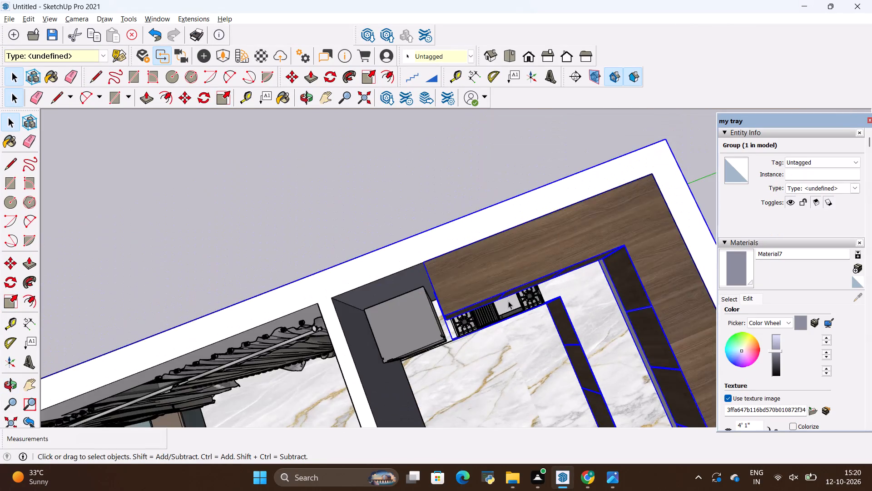
pyautogui.scroll(-2, 508, 301)
pyautogui.press('space')
pyautogui.click(412, 233)
# Import the Inclined+chimney model from the ALL 3D WAREHOUSE ITEMS folder and place it in the scene.
pyautogui.scroll(-6, 412, 233)
pyautogui.scroll(1, 528, 302)
pyautogui.moveTo(528, 302); pyautogui.dragTo(587, 192, button='middle')
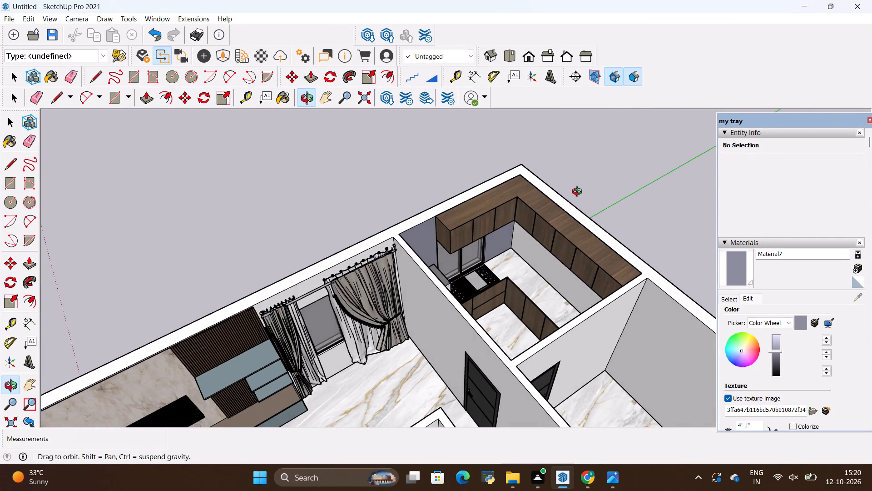
pyautogui.scroll(9, 537, 231)
pyautogui.moveTo(465, 350); pyautogui.dragTo(444, 308, button='middle')
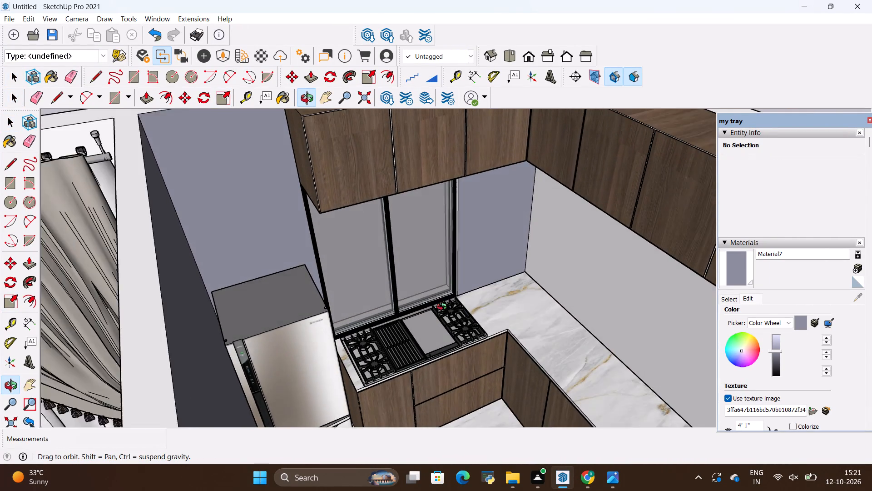
pyautogui.moveTo(444, 308); pyautogui.dragTo(450, 318, button='middle')
pyautogui.click(6, 15)
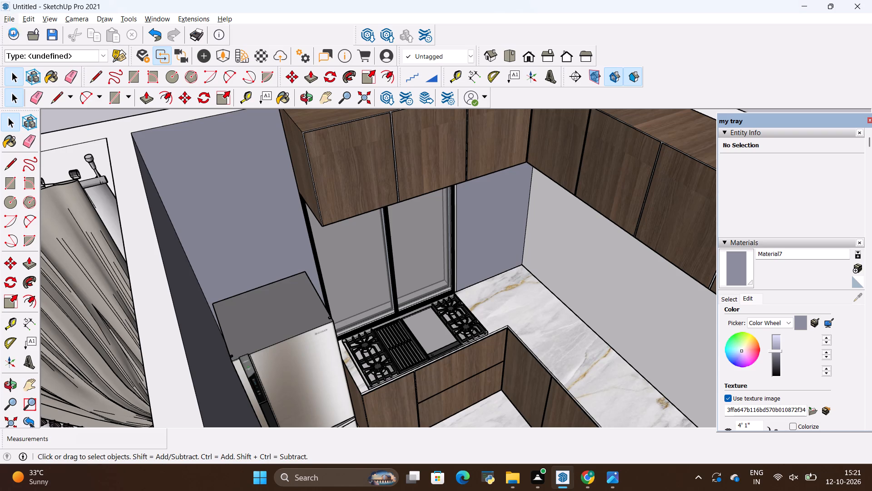
pyautogui.click(39, 203)
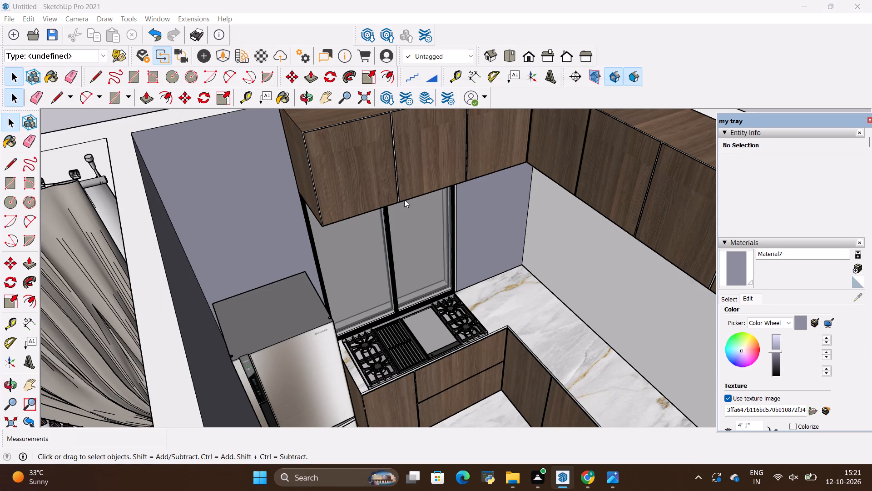
pyautogui.click(575, 245)
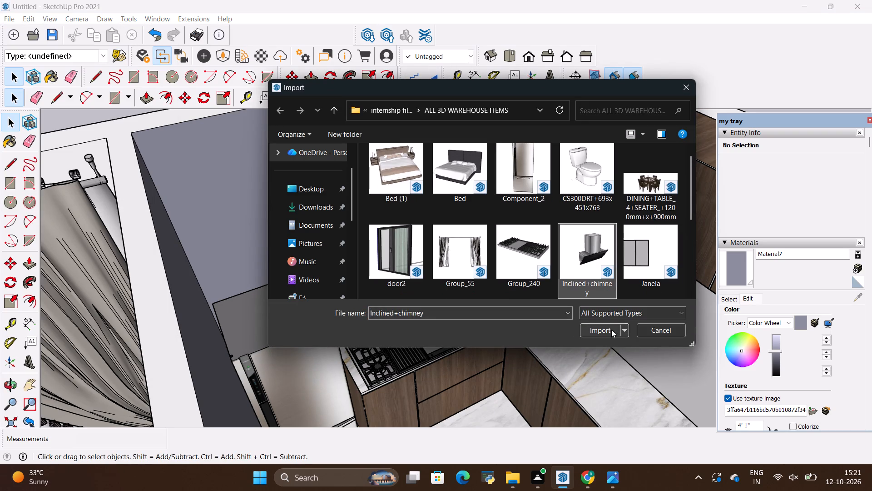
pyautogui.click(611, 330)
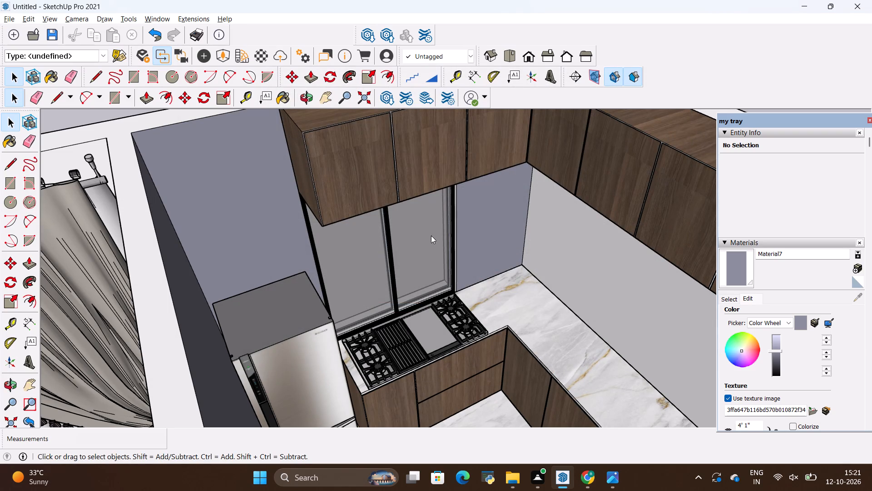
pyautogui.scroll(-5, 384, 375)
pyautogui.click(540, 281)
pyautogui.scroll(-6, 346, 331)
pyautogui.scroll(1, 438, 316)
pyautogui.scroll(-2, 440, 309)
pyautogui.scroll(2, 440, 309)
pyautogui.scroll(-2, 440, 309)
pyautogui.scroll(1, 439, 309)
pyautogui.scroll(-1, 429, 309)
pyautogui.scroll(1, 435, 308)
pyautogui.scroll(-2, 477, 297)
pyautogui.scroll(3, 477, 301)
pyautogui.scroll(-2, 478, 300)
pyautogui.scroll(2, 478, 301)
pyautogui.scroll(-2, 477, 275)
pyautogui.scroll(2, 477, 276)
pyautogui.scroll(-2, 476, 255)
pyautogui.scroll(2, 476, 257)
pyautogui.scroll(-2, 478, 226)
# Move the imported chimney about 2' 7 3/8" away from the kitchen's outer wall into open space.
pyautogui.scroll(-18, 493, 341)
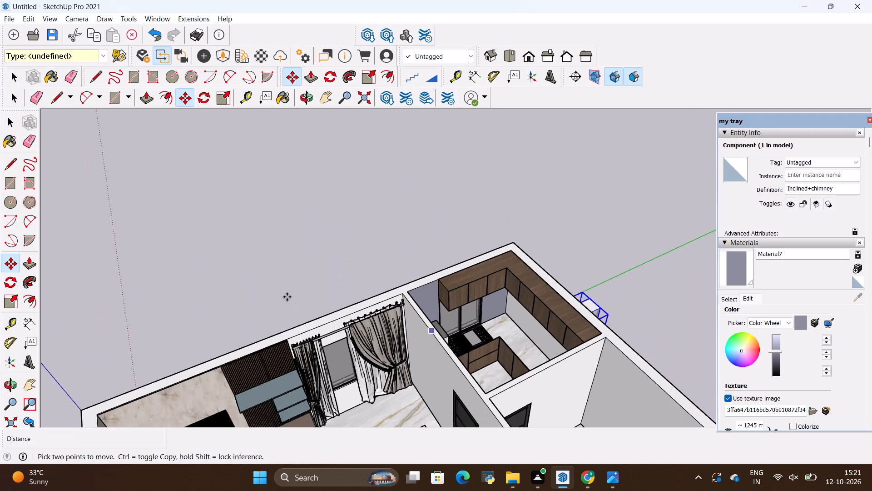
pyautogui.scroll(14, 530, 311)
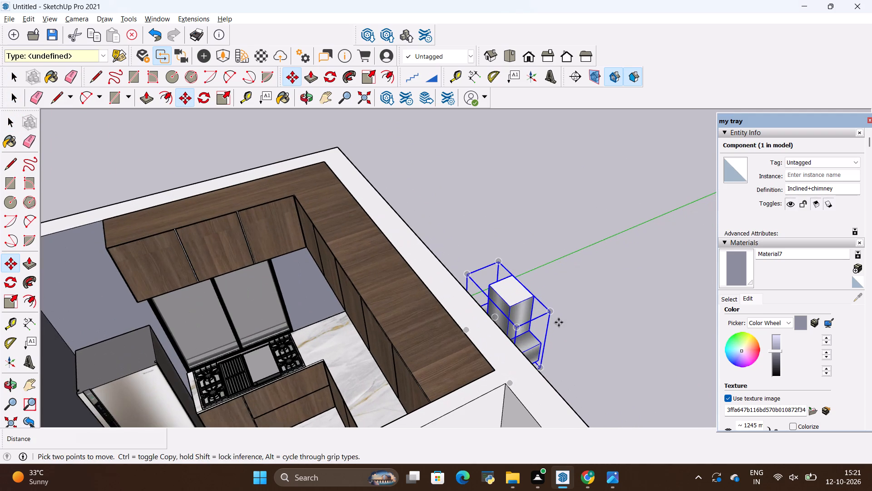
pyautogui.press('m')
pyautogui.click(506, 296)
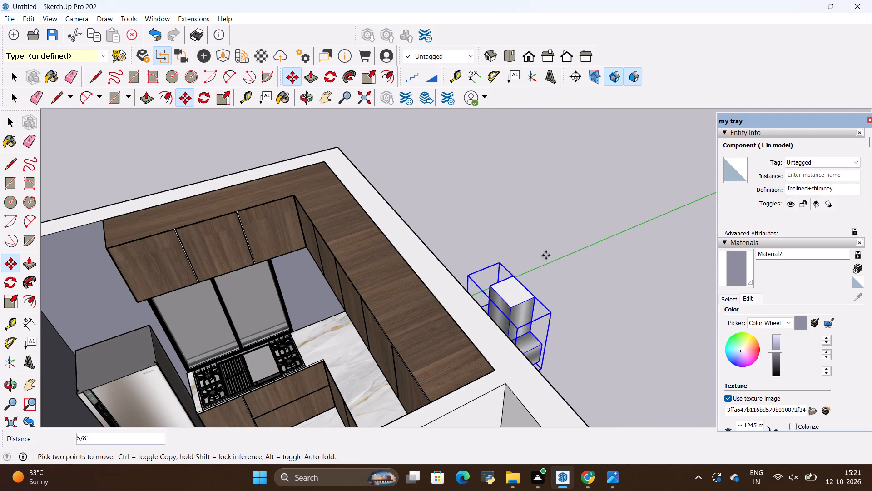
pyautogui.click(565, 266)
# Rotate the chimney 90 degrees horizontally so its back parallels the kitchen's window wall, and deselect it.
pyautogui.click(330, 78)
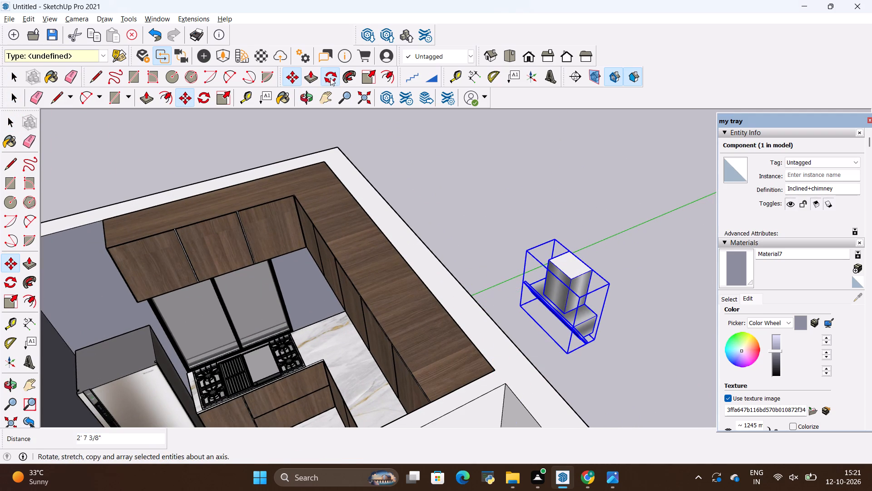
pyautogui.click(489, 283)
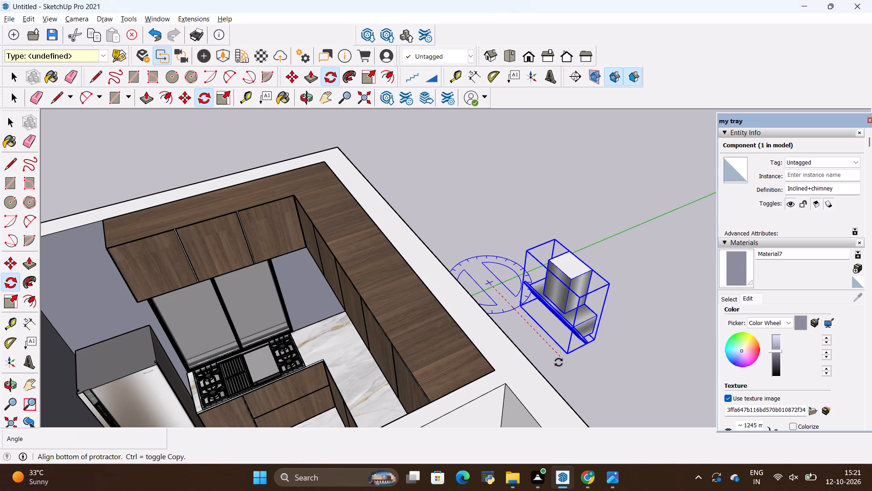
pyautogui.click(559, 362)
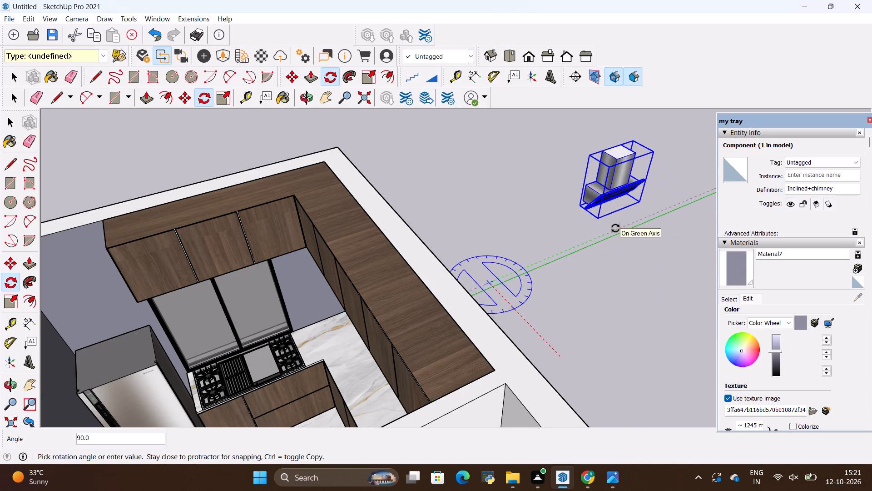
pyautogui.click(615, 228)
pyautogui.press('space')
pyautogui.click(579, 230)
# Move the chimney about 19' 6" into the kitchen, in front of the window above the cooktop, and deselect it.
pyautogui.click(595, 193)
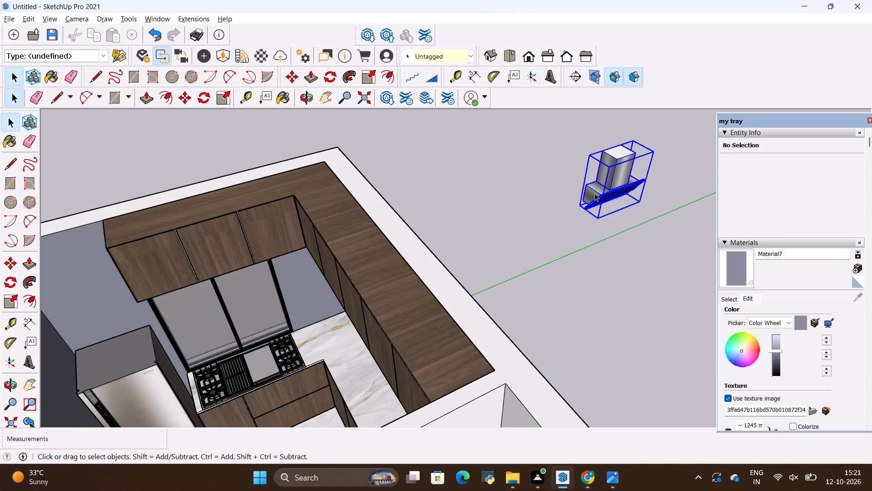
pyautogui.press('m')
pyautogui.click(616, 160)
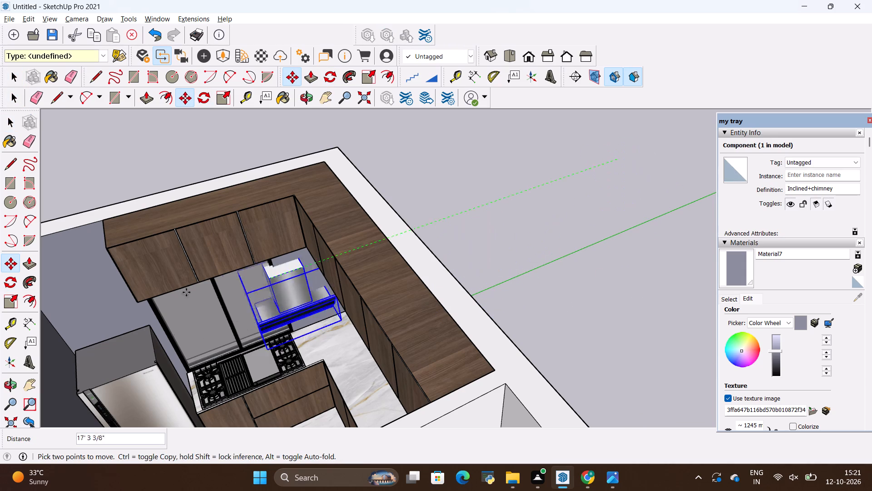
pyautogui.click(173, 291)
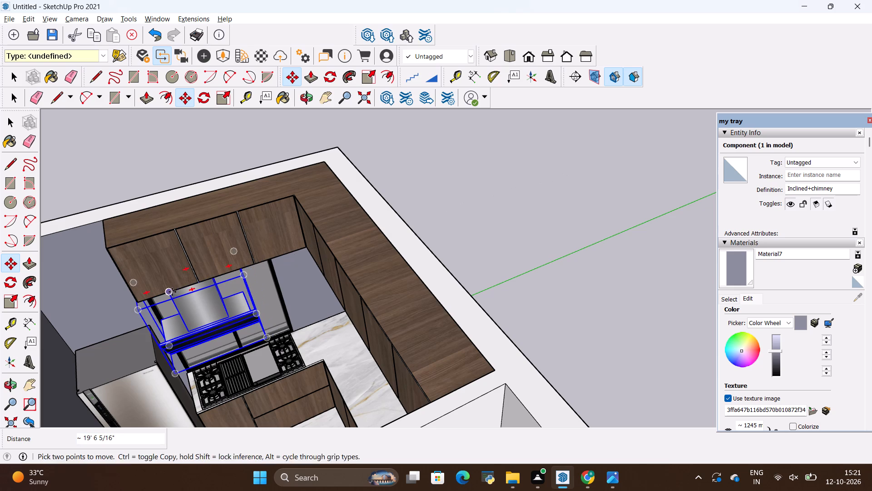
pyautogui.press('space')
pyautogui.click(167, 155)
pyautogui.scroll(5, 180, 307)
pyautogui.scroll(-6, 188, 312)
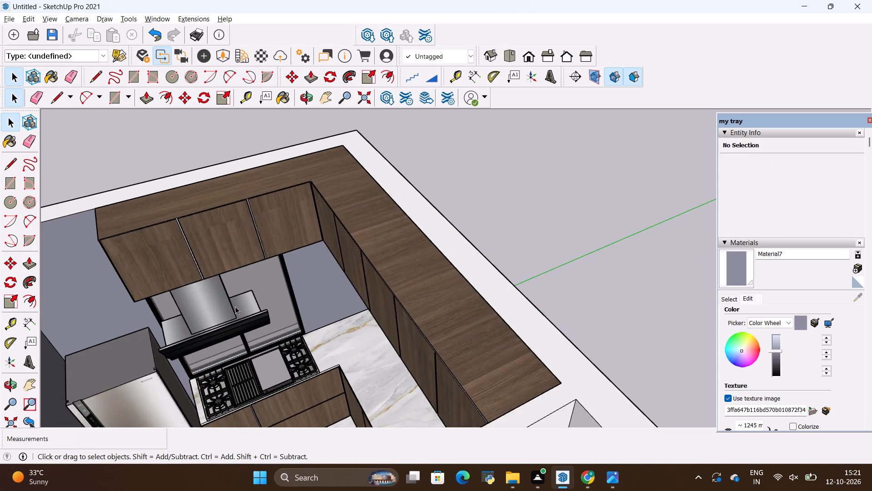
# Move the chimney about 5 3/8" along the window wall toward the kitchen's corner, above the cooktop, and deselect it.
pyautogui.scroll(-5, 235, 306)
pyautogui.moveTo(327, 354); pyautogui.dragTo(371, 362, button='middle')
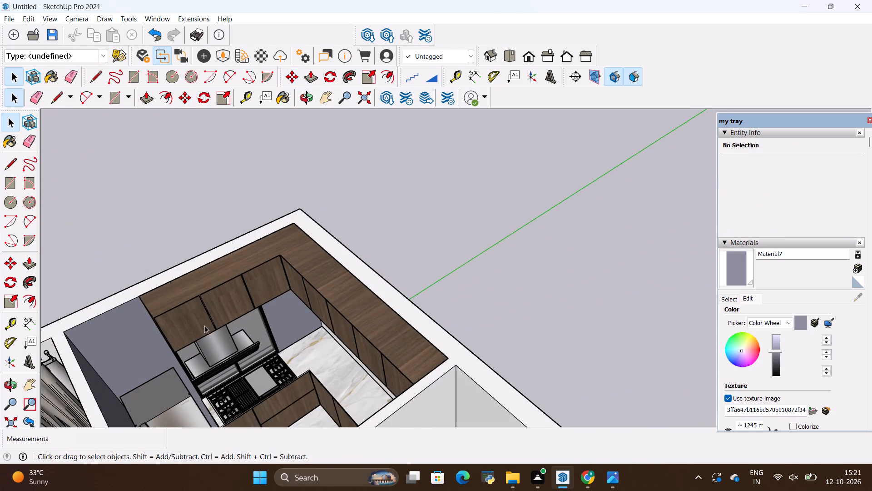
pyautogui.scroll(4, 200, 325)
pyautogui.click(203, 343)
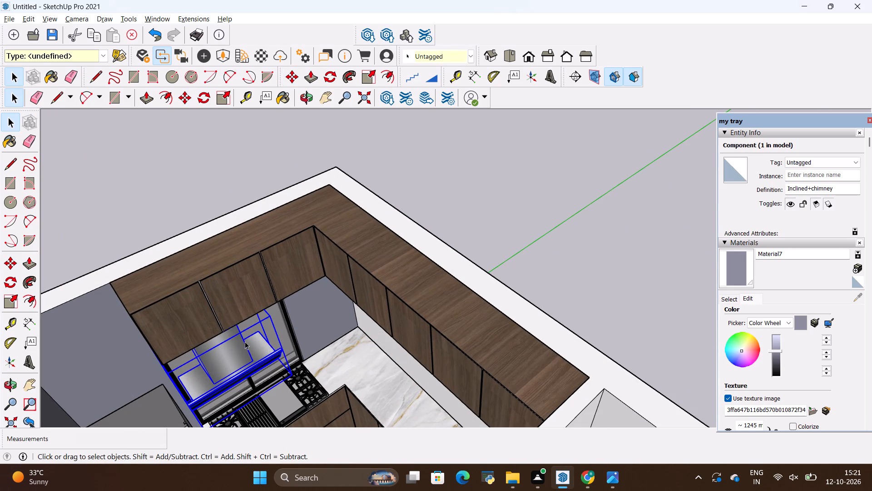
pyautogui.press('m')
pyautogui.click(237, 324)
pyautogui.click(248, 319)
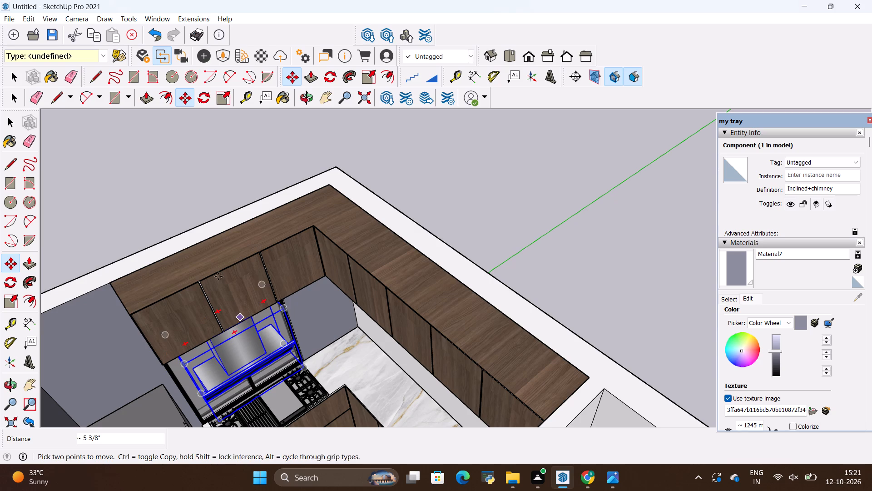
pyautogui.press('space')
pyautogui.click(158, 211)
# Examine the chimney, cooktop and refrigerator arrangement up close and the kitchen's fit within the whole house.
pyautogui.scroll(-4, 163, 214)
pyautogui.scroll(-5, 326, 272)
pyautogui.moveTo(323, 392); pyautogui.dragTo(206, 396, button='middle')
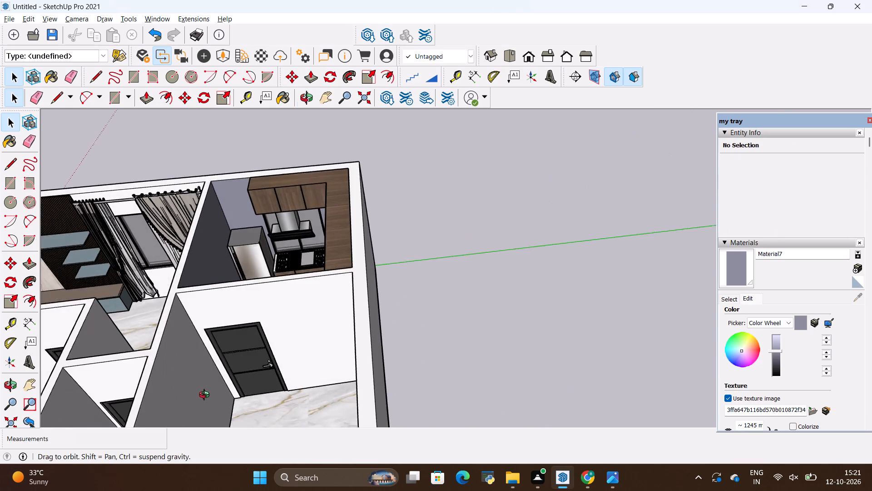
pyautogui.moveTo(206, 396); pyautogui.dragTo(208, 376, button='middle')
pyautogui.scroll(5, 254, 171)
pyautogui.scroll(7, 296, 315)
pyautogui.moveTo(363, 333); pyautogui.dragTo(369, 333, button='middle')
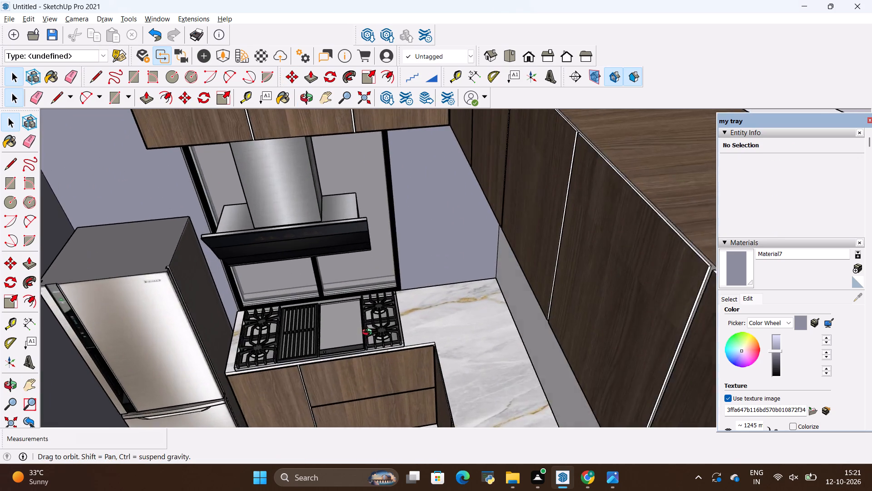
pyautogui.moveTo(369, 333); pyautogui.dragTo(377, 338, button='middle')
pyautogui.scroll(-12, 376, 341)
pyautogui.press('space')
pyautogui.click(516, 252)
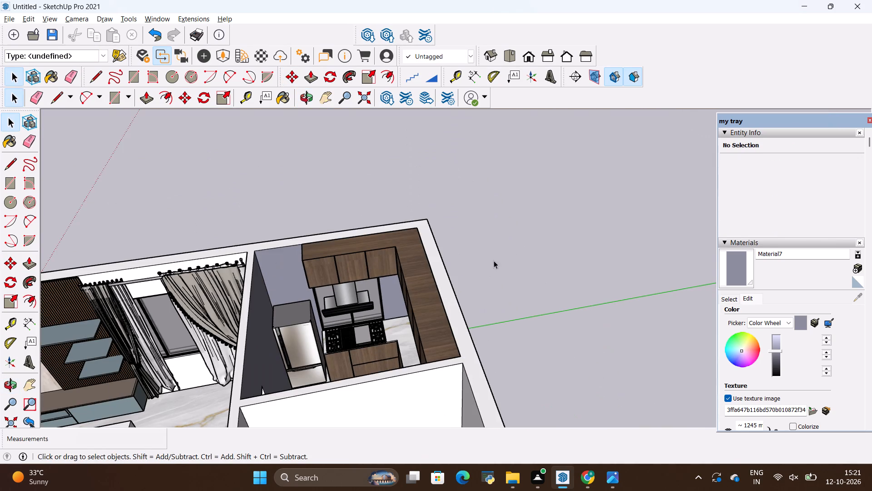
pyautogui.scroll(-10, 479, 228)
pyautogui.scroll(3, 380, 336)
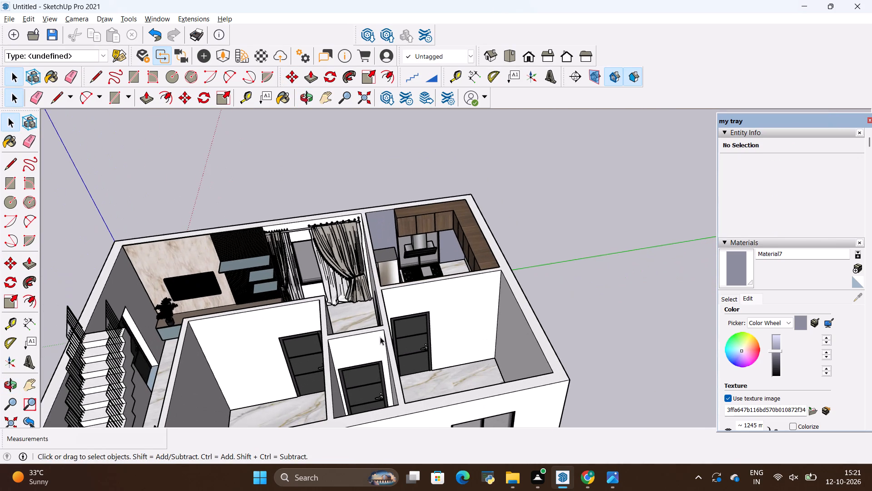
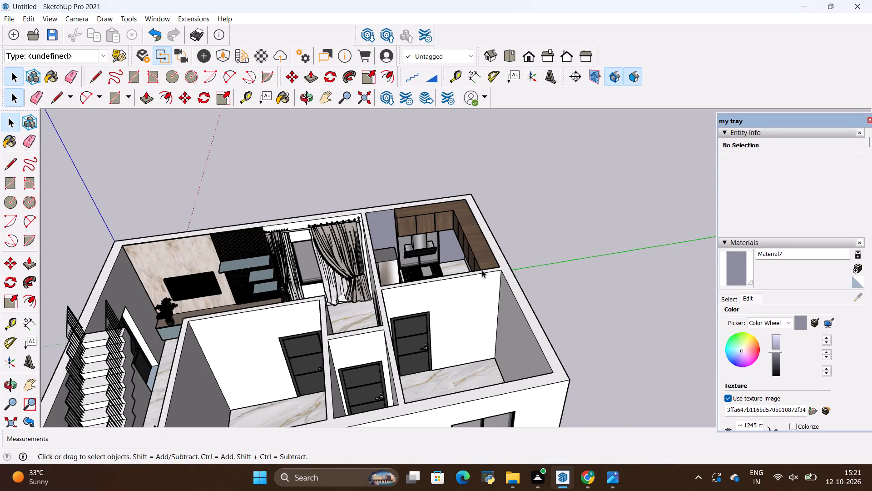
# Import the Kentia Palm Silk Tree model and place it on the marble kitchen counter beside the cooktop, near the corner.
pyautogui.scroll(13, 446, 232)
pyautogui.moveTo(455, 335); pyautogui.dragTo(512, 314, button='middle')
pyautogui.scroll(-5, 504, 327)
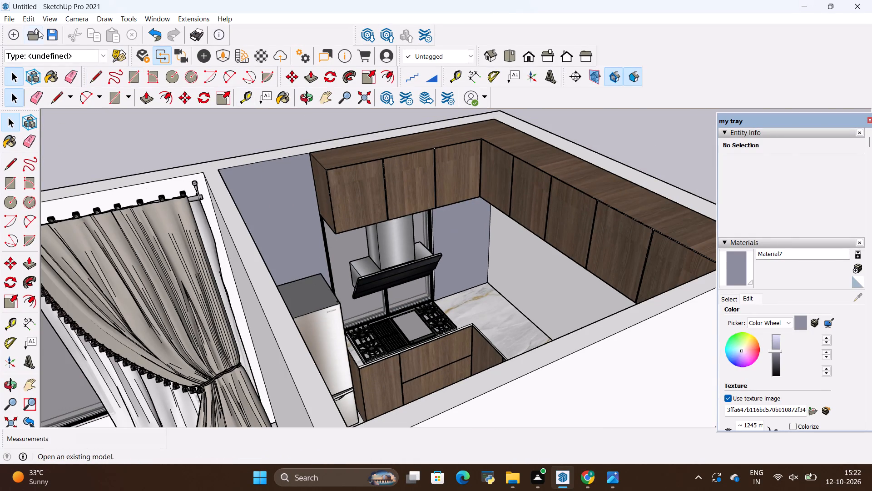
pyautogui.click(0, 12)
pyautogui.click(2, 15)
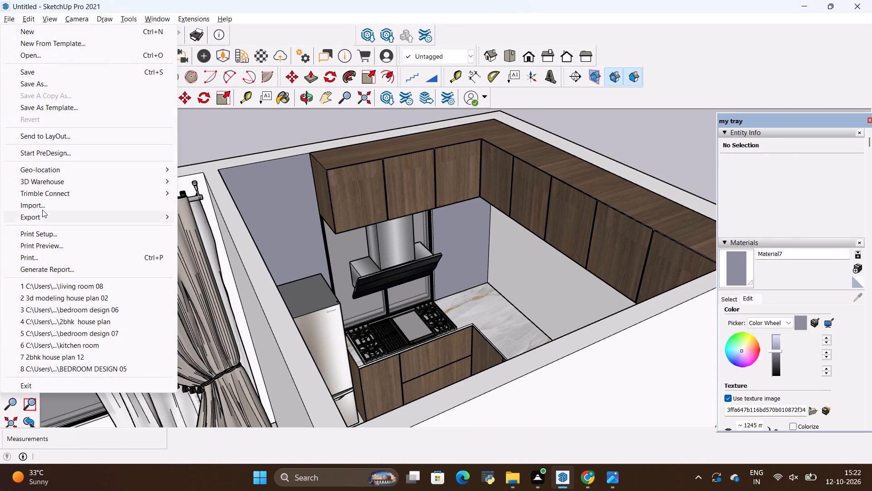
pyautogui.click(41, 208)
pyautogui.scroll(-4, 517, 228)
pyautogui.click(524, 255)
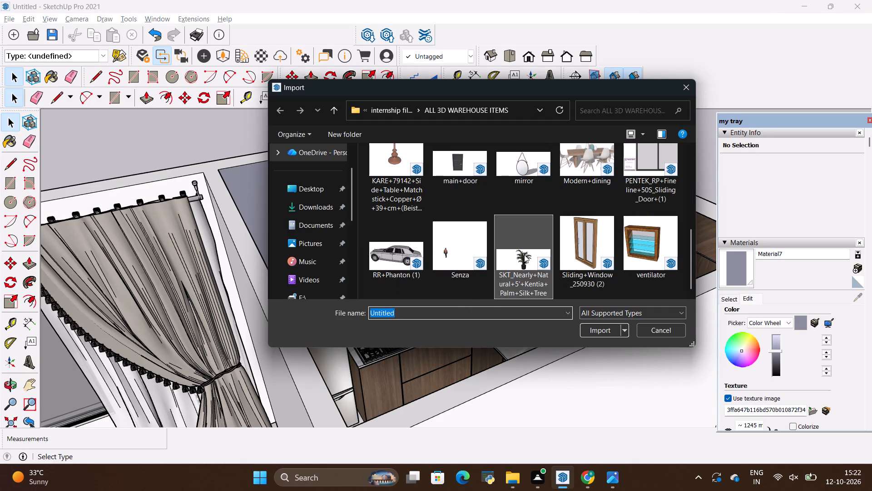
pyautogui.click(584, 327)
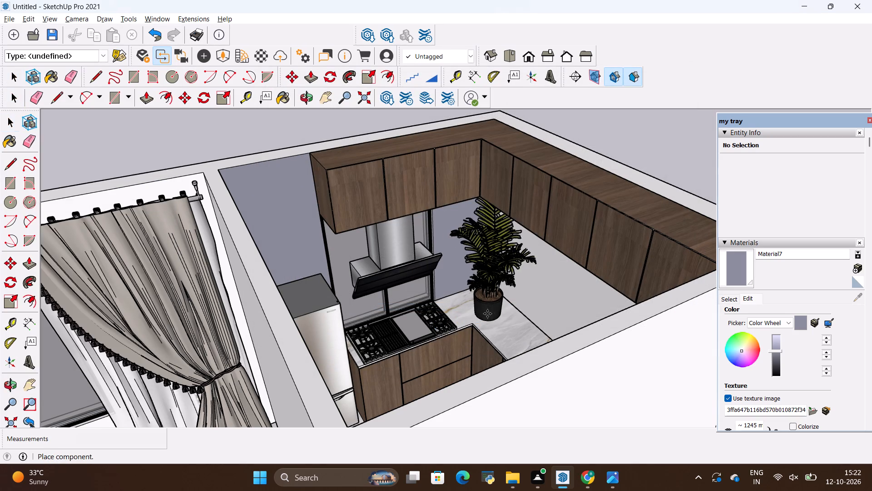
pyautogui.click(473, 312)
# Scale the potted palm down uniformly to about 0.74 of its size.
pyautogui.press('s')
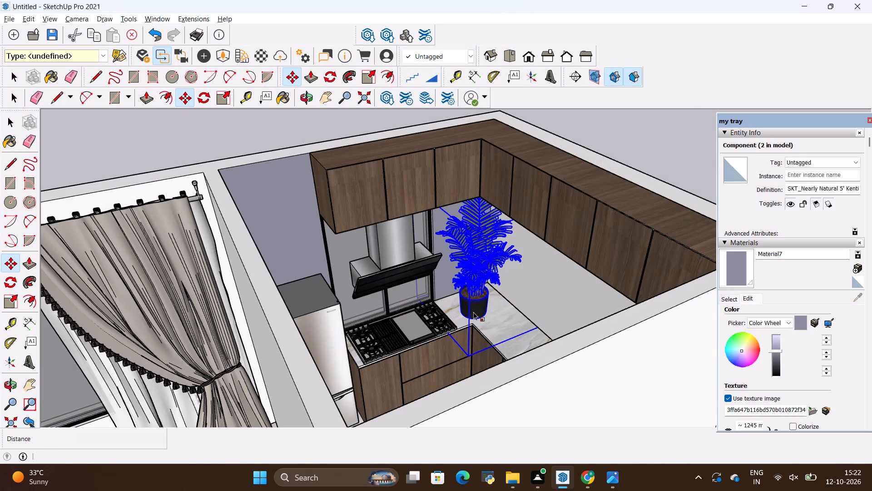
pyautogui.click(466, 229)
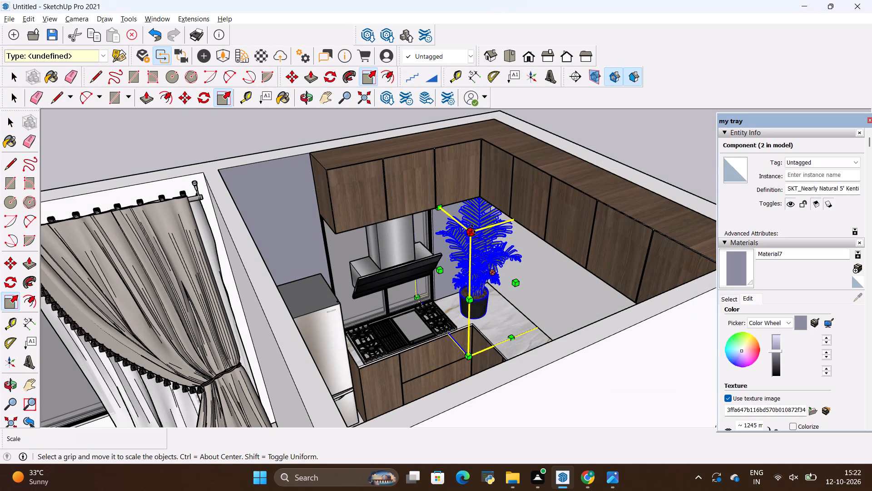
pyautogui.click(473, 229)
pyautogui.click(483, 245)
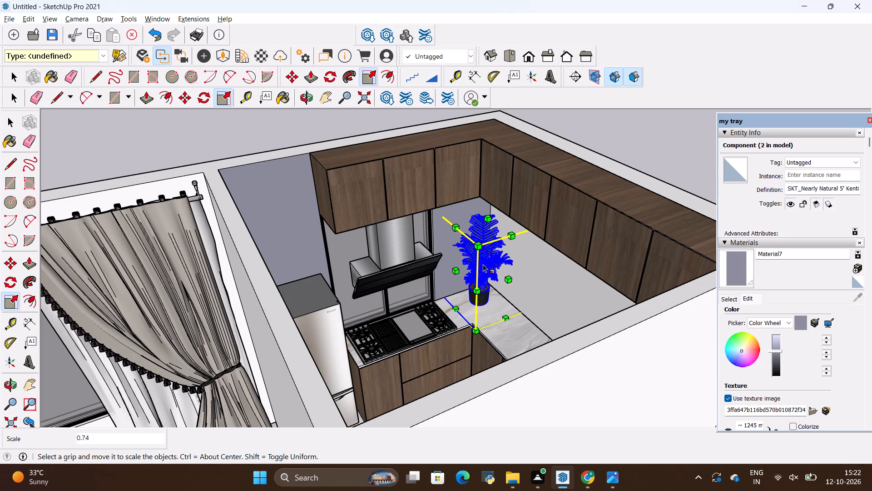
pyautogui.press('space')
# Move the potted palm about 9 3/8" across the counter, closer to the cooktop, and deselect it.
pyautogui.click(451, 312)
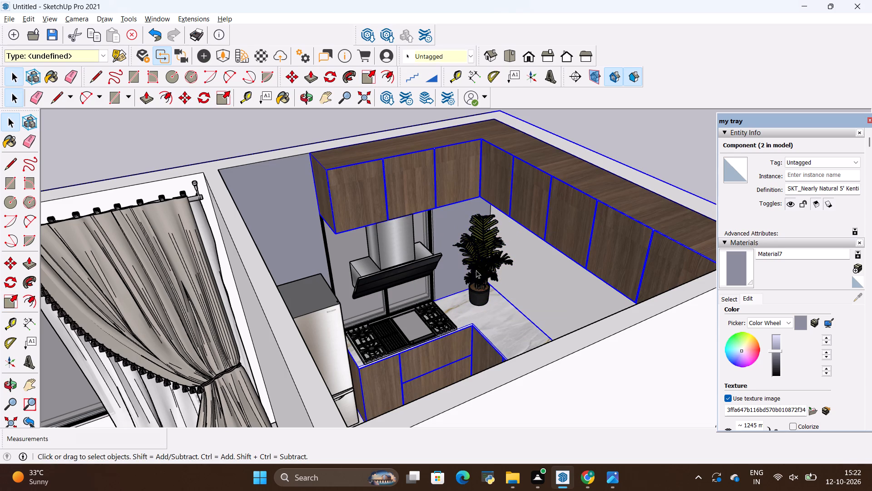
pyautogui.click(481, 261)
pyautogui.press('m')
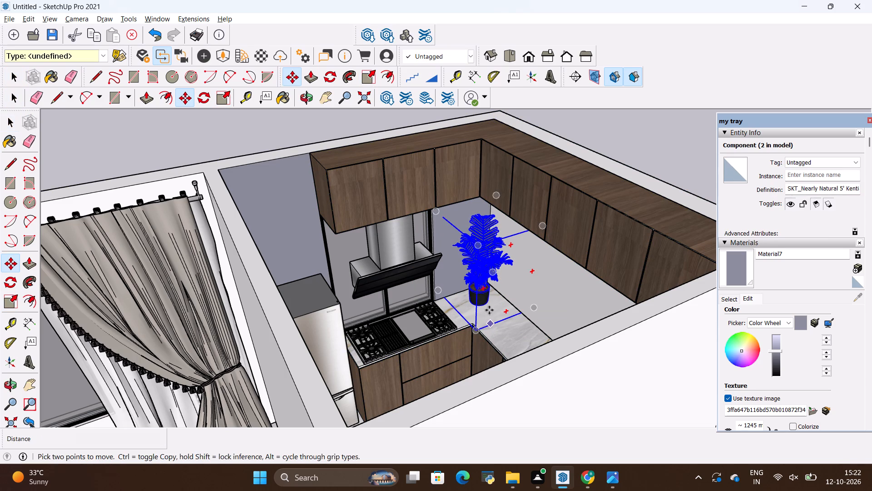
pyautogui.click(488, 305)
pyautogui.click(477, 315)
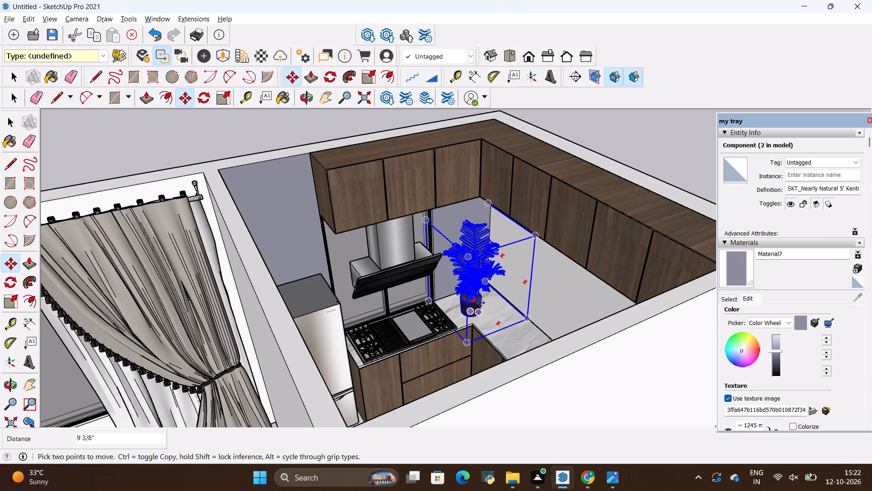
pyautogui.press('space')
pyautogui.click(637, 142)
# Examine the palm on the kitchen counter up close, and the living room, kitchen and empty rooms from above.
pyautogui.scroll(2, 465, 300)
pyautogui.scroll(-2, 168, 310)
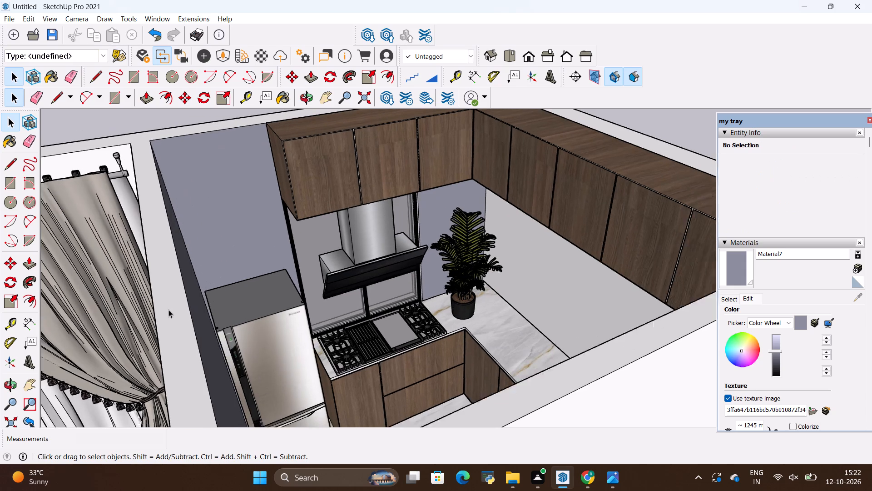
pyautogui.scroll(-2, 168, 310)
pyautogui.moveTo(262, 319); pyautogui.dragTo(414, 377, button='middle')
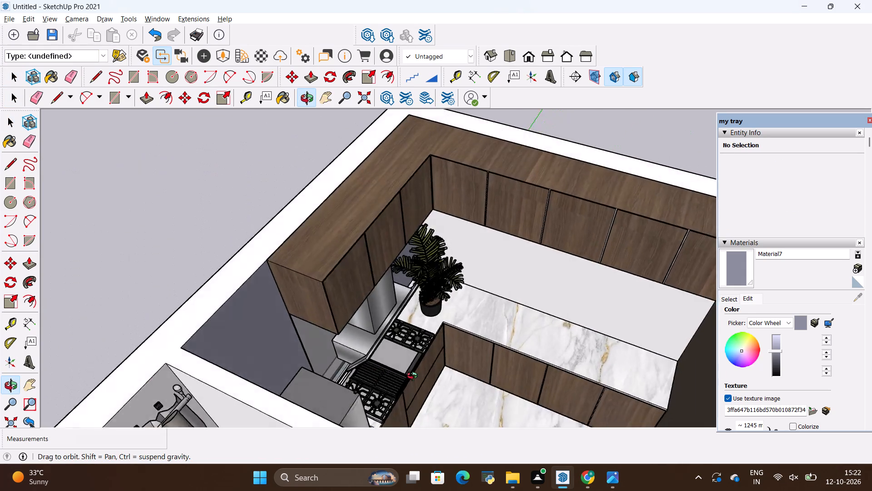
pyautogui.moveTo(414, 377); pyautogui.dragTo(311, 372, button='middle')
pyautogui.scroll(-4, 319, 330)
pyautogui.scroll(-2, 402, 322)
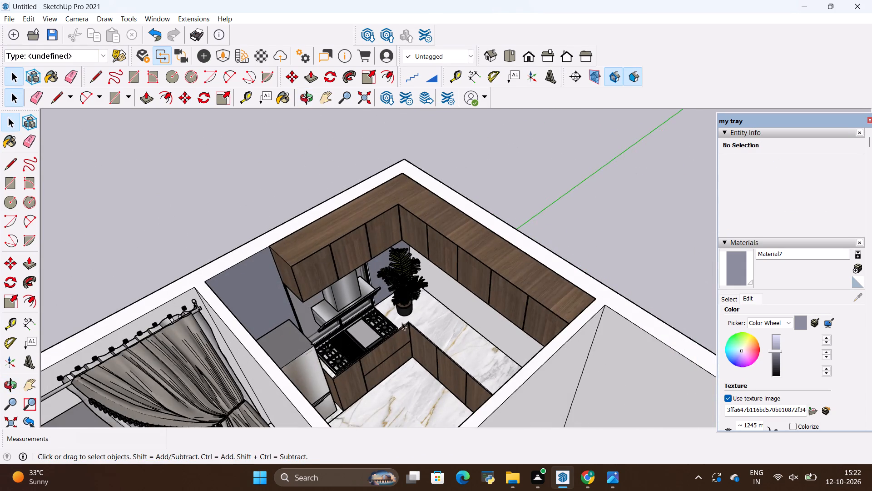
pyautogui.scroll(-13, 402, 322)
pyautogui.moveTo(401, 333); pyautogui.dragTo(382, 265, button='middle')
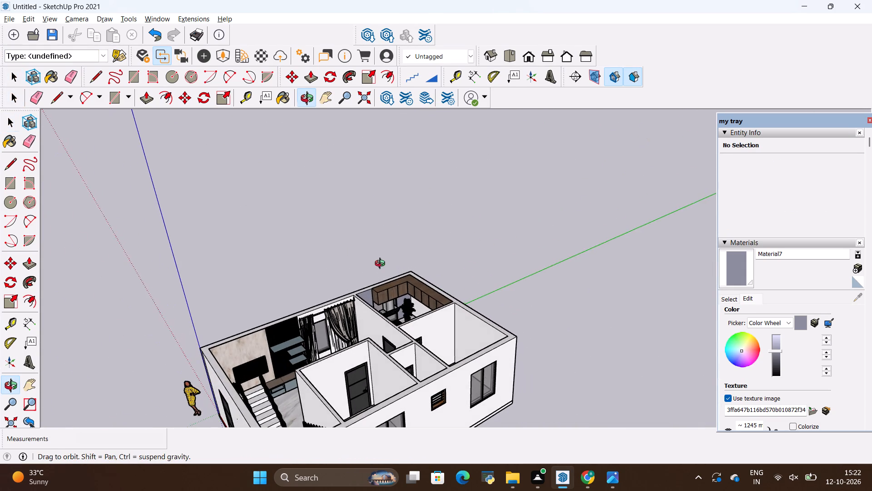
pyautogui.moveTo(382, 265); pyautogui.dragTo(382, 266, button='middle')
pyautogui.scroll(-10, 383, 291)
pyautogui.scroll(3, 414, 361)
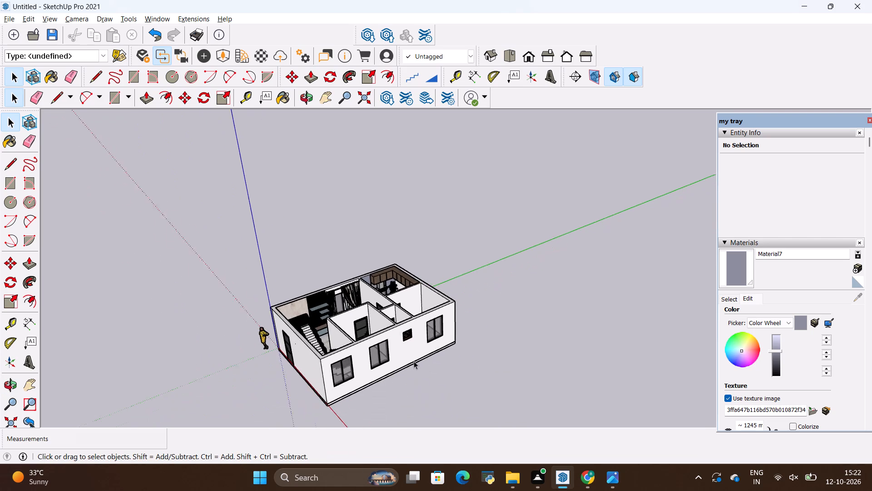
pyautogui.scroll(6, 413, 359)
pyautogui.scroll(9, 361, 371)
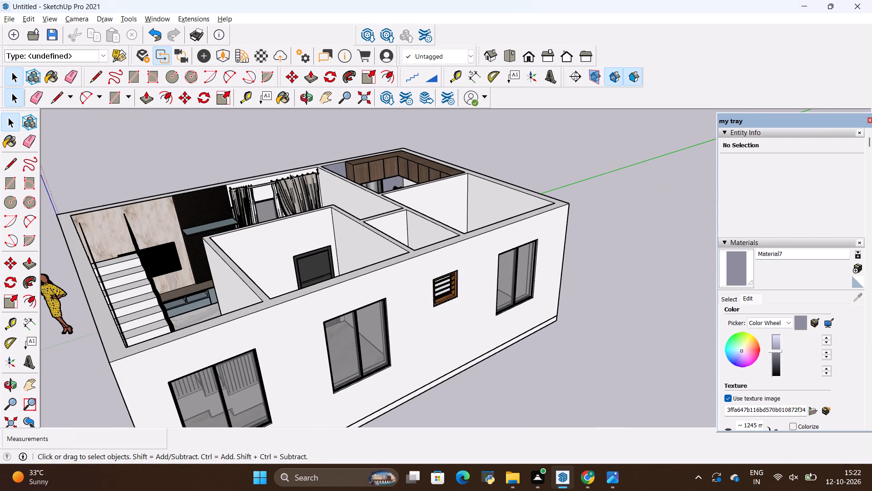
pyautogui.moveTo(165, 166); pyautogui.dragTo(227, 253, button='middle')
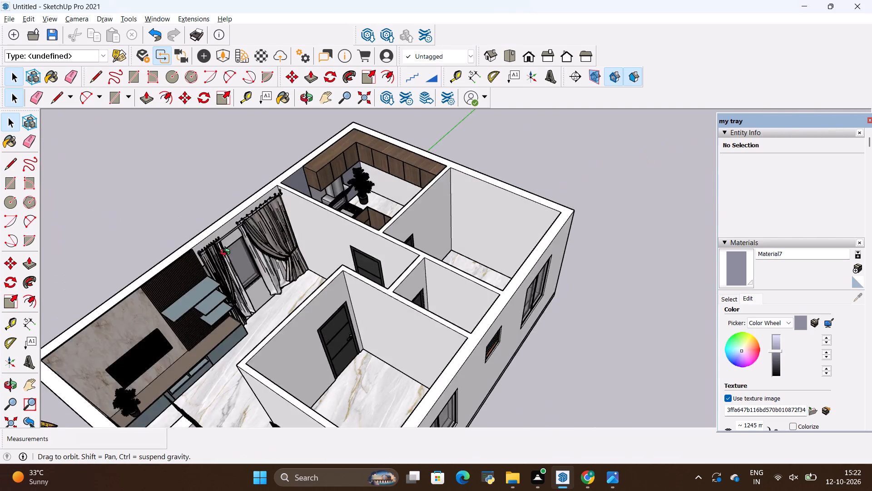
pyautogui.moveTo(227, 253); pyautogui.dragTo(237, 274, button='middle')
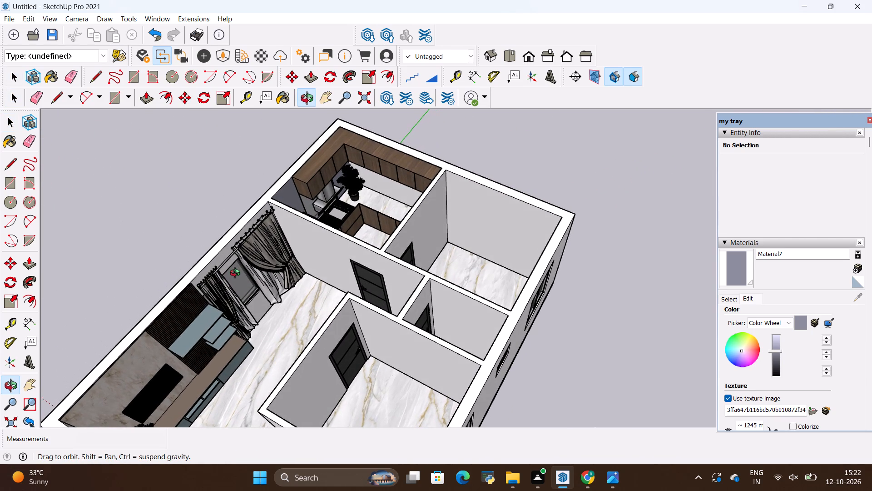
pyautogui.moveTo(237, 274); pyautogui.dragTo(165, 283, button='middle')
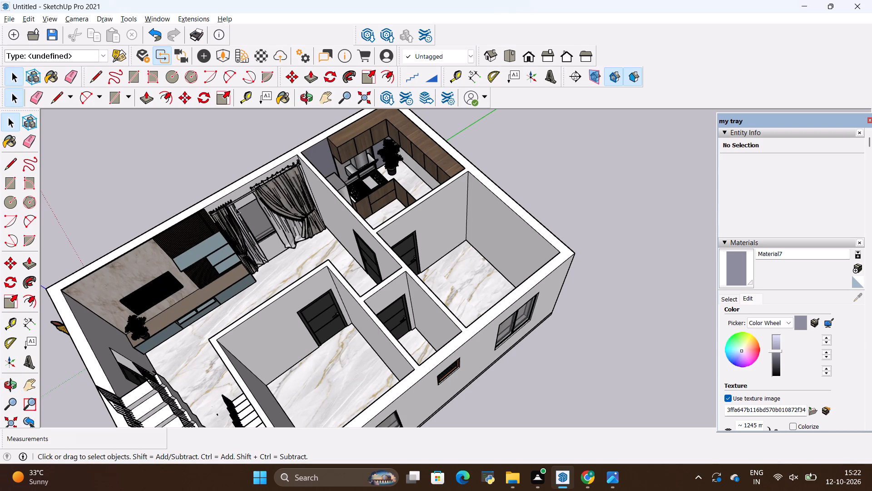
# Import the sofa+(2) model from the Downloads folder and place it in the living room beside the curtained window.
pyautogui.click(15, 19)
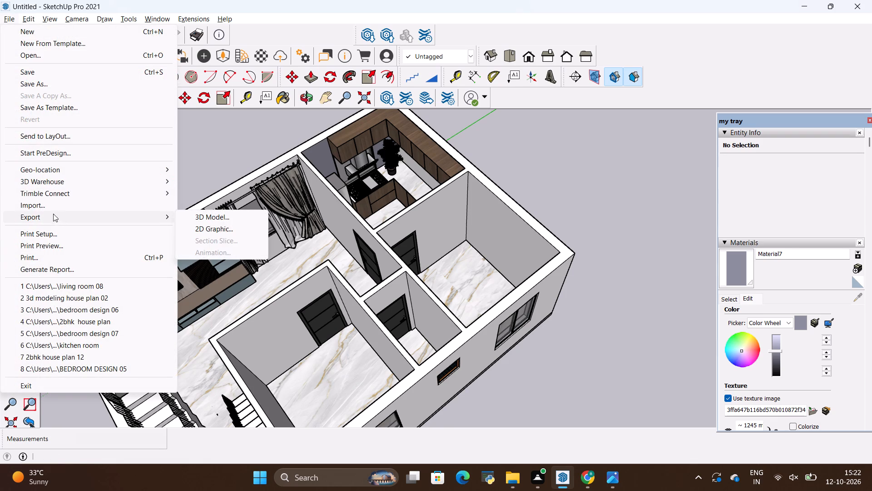
pyautogui.click(53, 210)
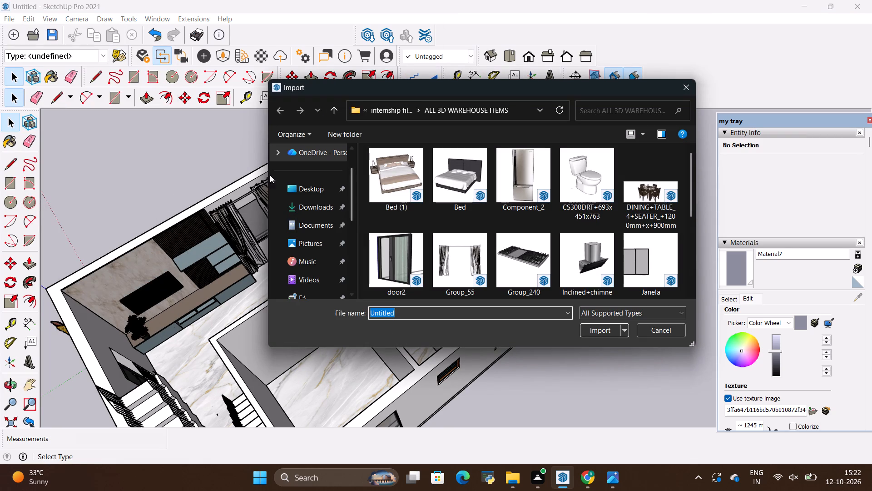
pyautogui.click(291, 215)
pyautogui.scroll(-13, 502, 231)
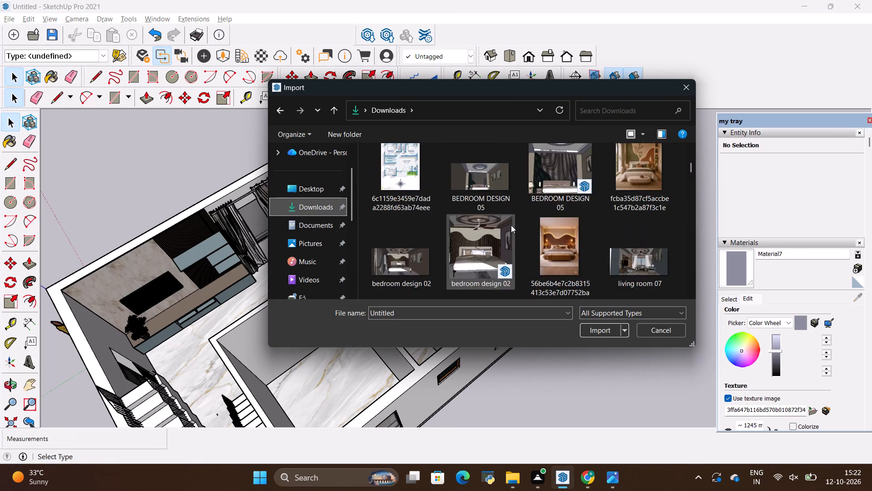
pyautogui.scroll(-20, 511, 225)
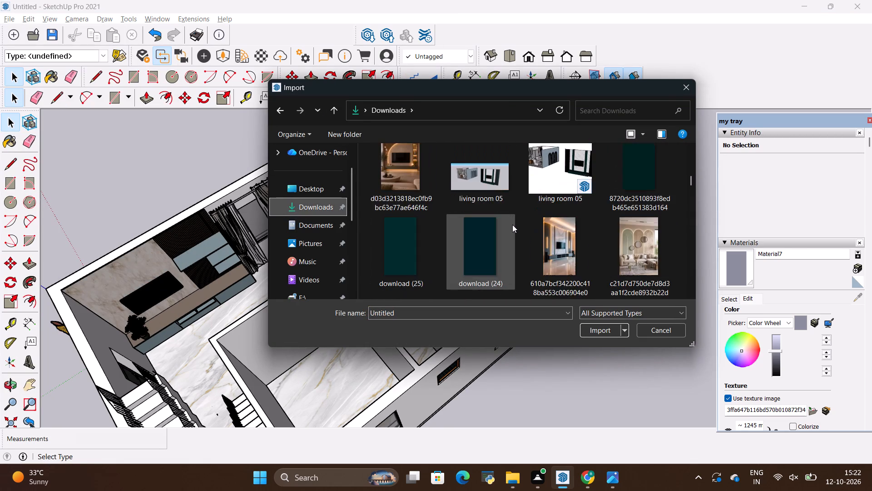
pyautogui.scroll(-9, 512, 225)
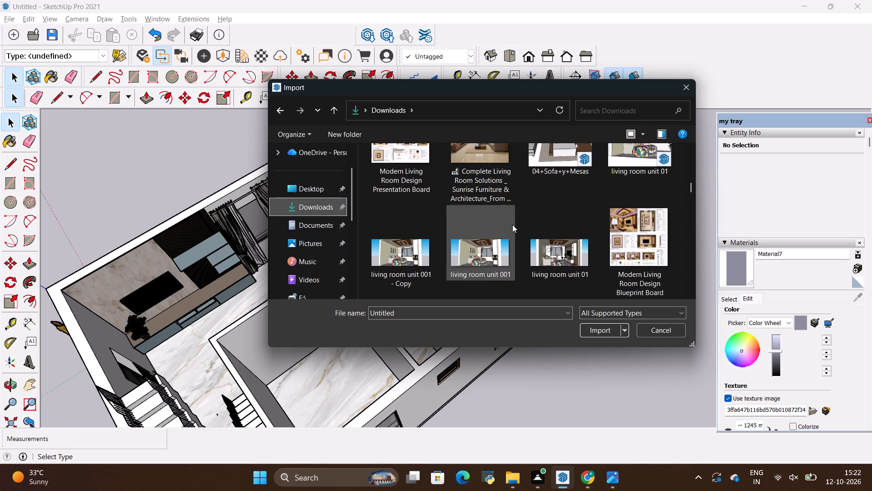
pyautogui.scroll(-15, 512, 225)
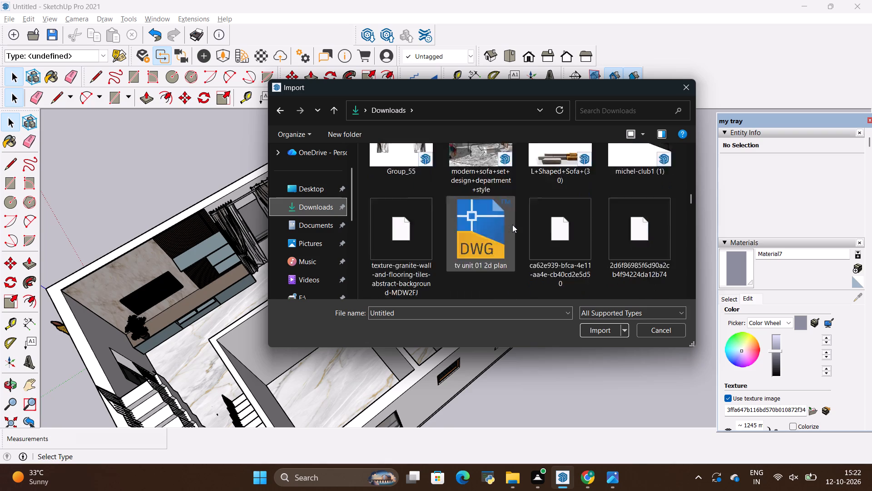
pyautogui.scroll(-2, 512, 225)
pyautogui.scroll(4, 512, 225)
pyautogui.scroll(-3, 512, 225)
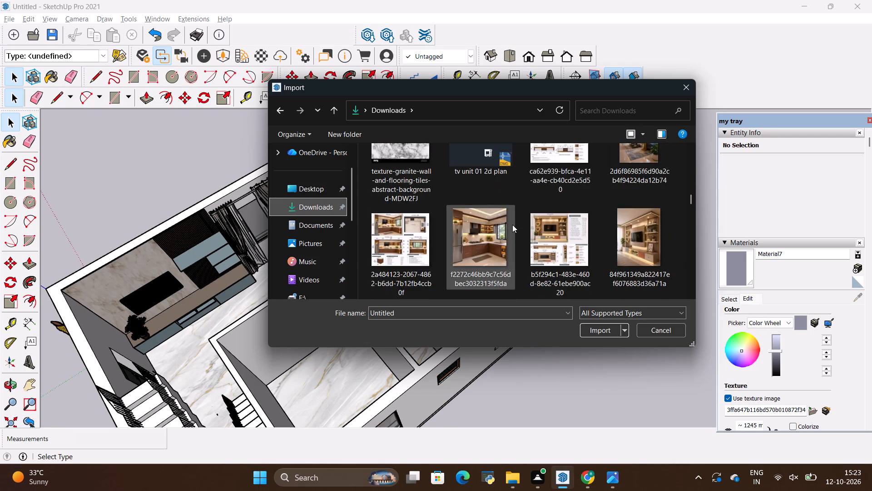
pyautogui.scroll(-7, 512, 225)
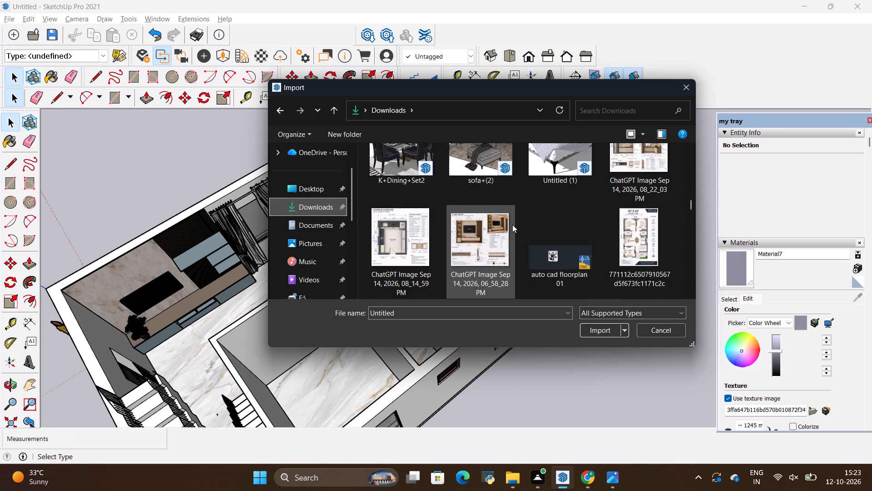
pyautogui.scroll(-4, 512, 225)
pyautogui.scroll(1, 512, 225)
pyautogui.scroll(-3, 512, 225)
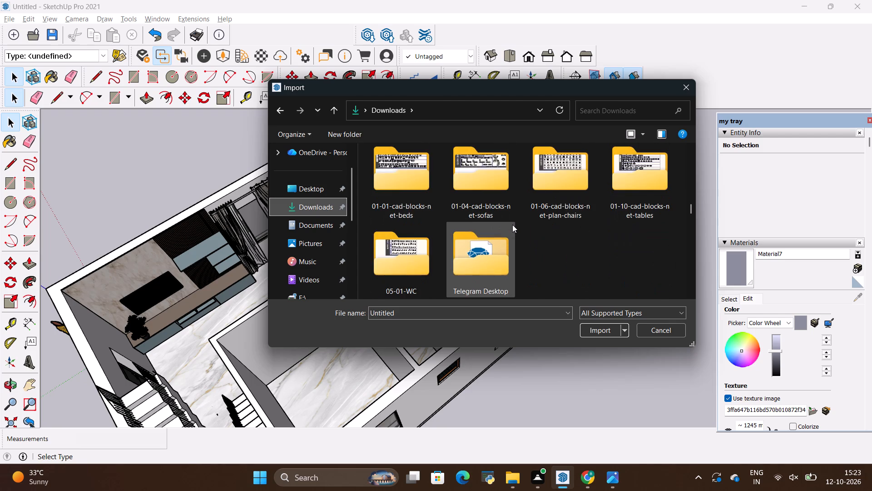
pyautogui.scroll(-7, 512, 225)
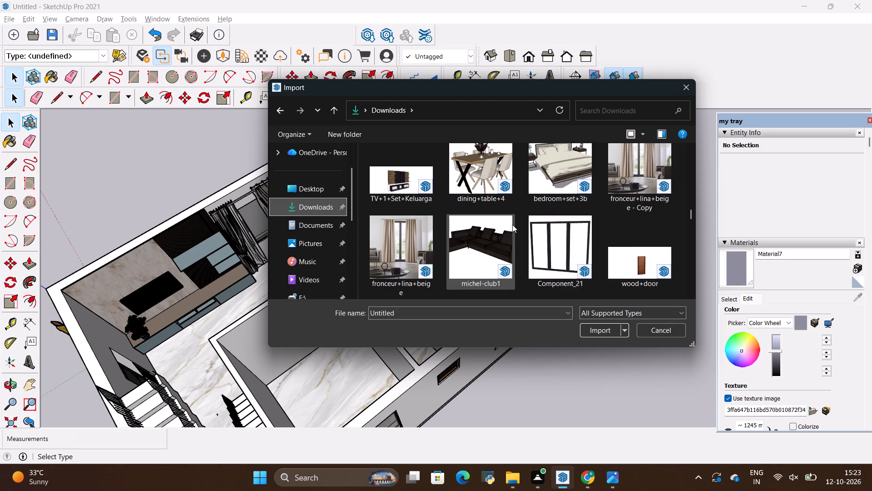
pyautogui.scroll(-1, 512, 225)
pyautogui.scroll(3, 512, 225)
pyautogui.scroll(-3, 512, 225)
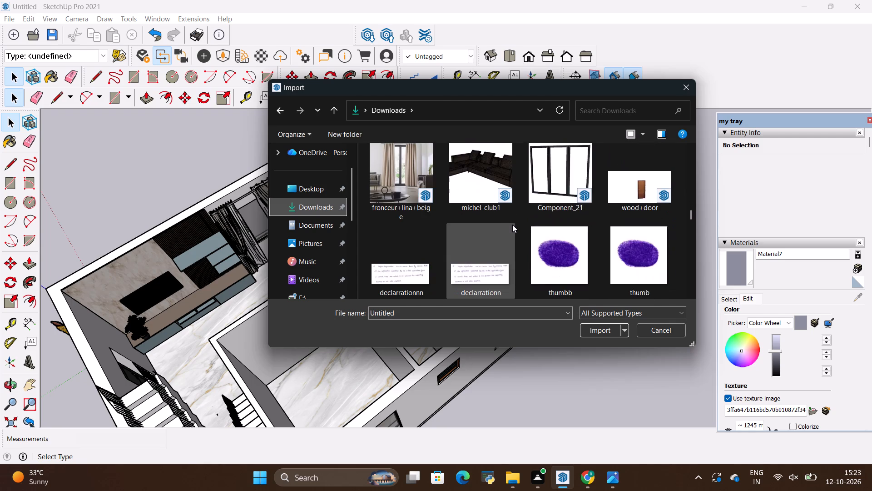
pyautogui.scroll(-6, 512, 225)
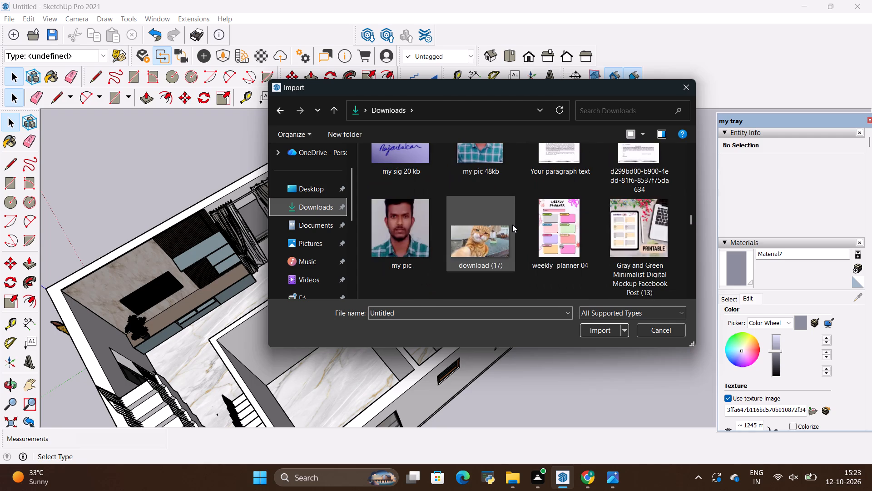
pyautogui.scroll(-6, 512, 225)
pyautogui.scroll(11, 512, 225)
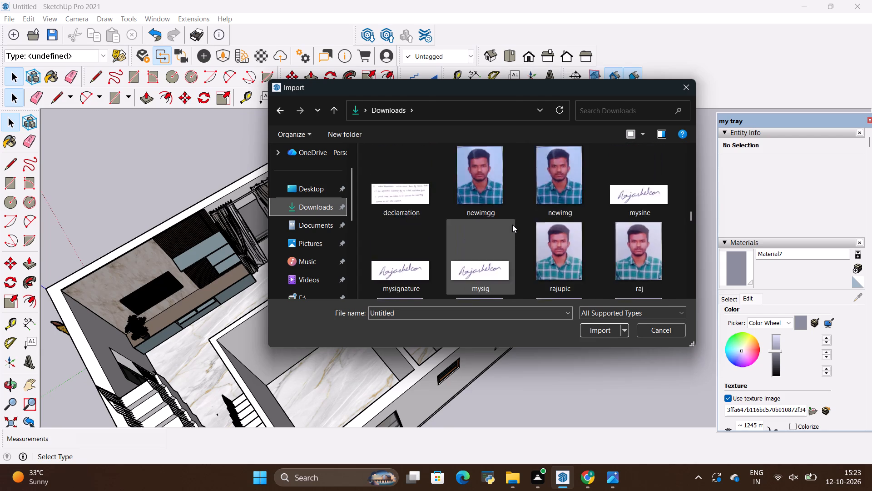
pyautogui.scroll(6, 512, 225)
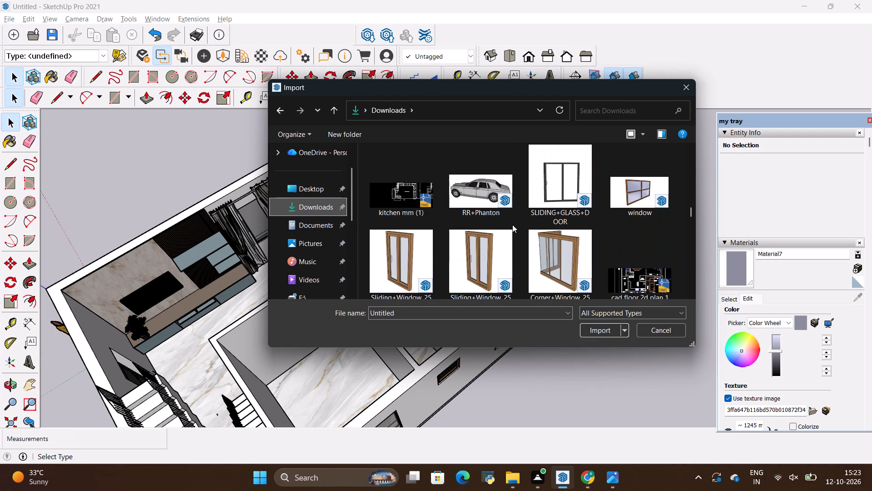
pyautogui.scroll(6, 512, 225)
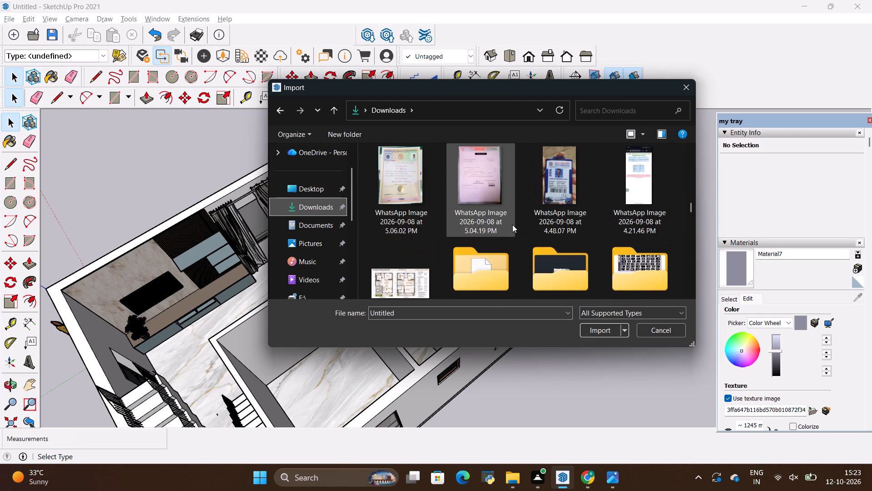
pyautogui.scroll(3, 512, 225)
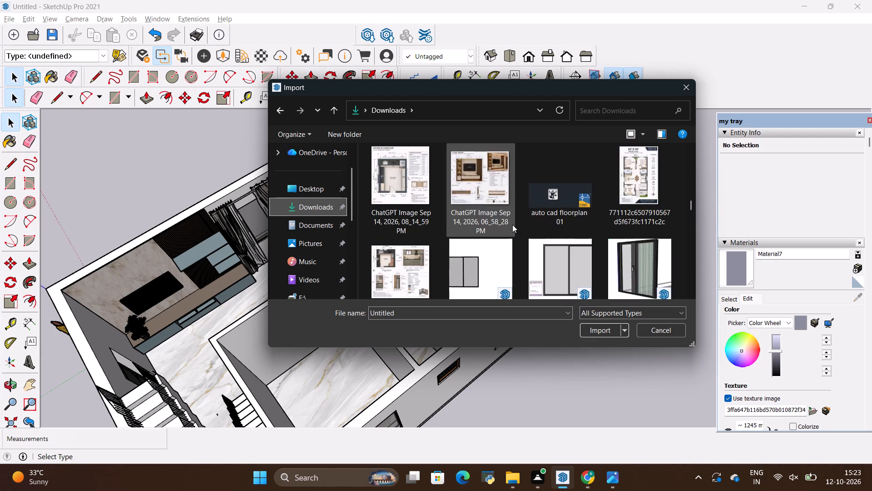
pyautogui.scroll(2, 512, 225)
pyautogui.click(489, 261)
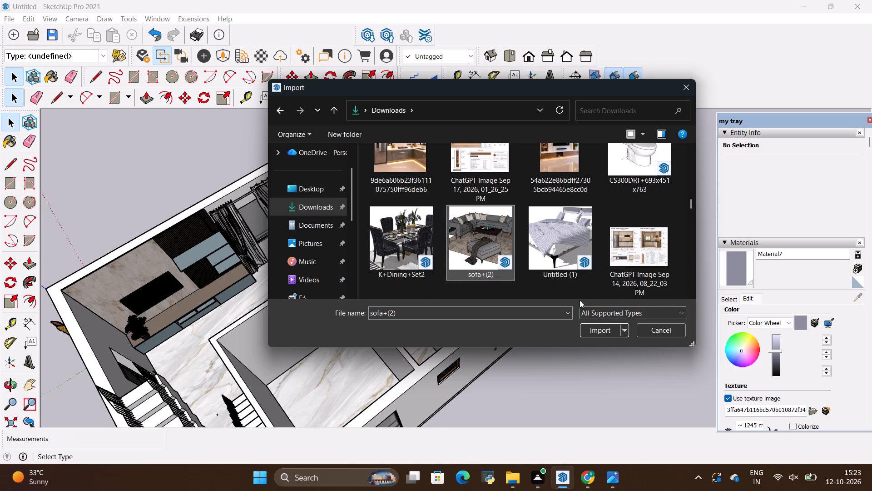
pyautogui.click(604, 333)
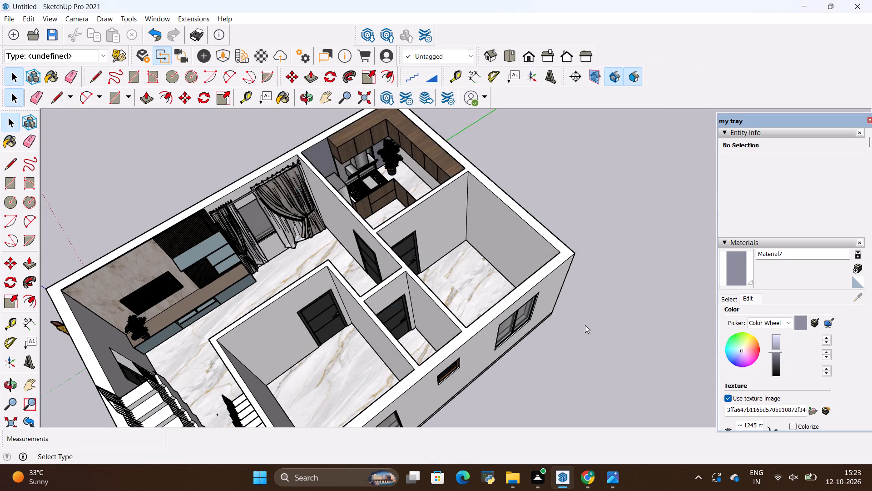
pyautogui.scroll(-5, 255, 275)
pyautogui.scroll(-4, 321, 279)
pyautogui.click(278, 270)
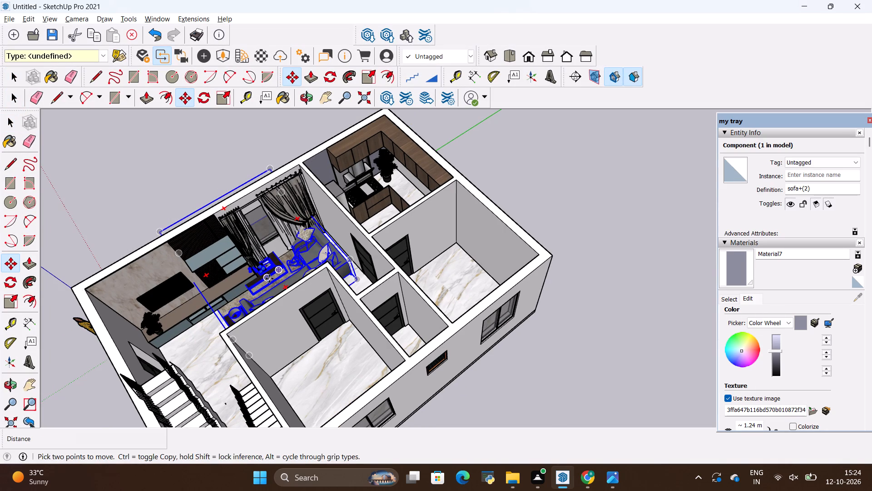
pyautogui.press('space')
pyautogui.click(166, 177)
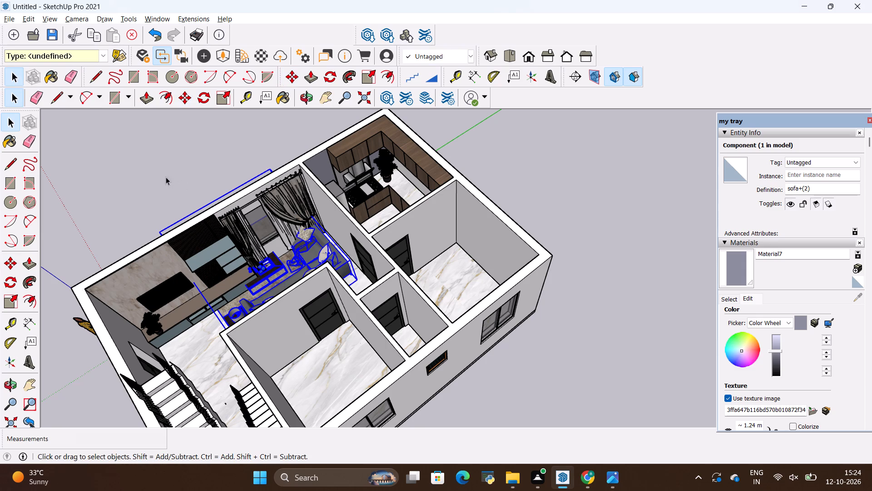
# Move the sofa set about 16' 3" out of the living room to the open area beside the house.
pyautogui.click(316, 258)
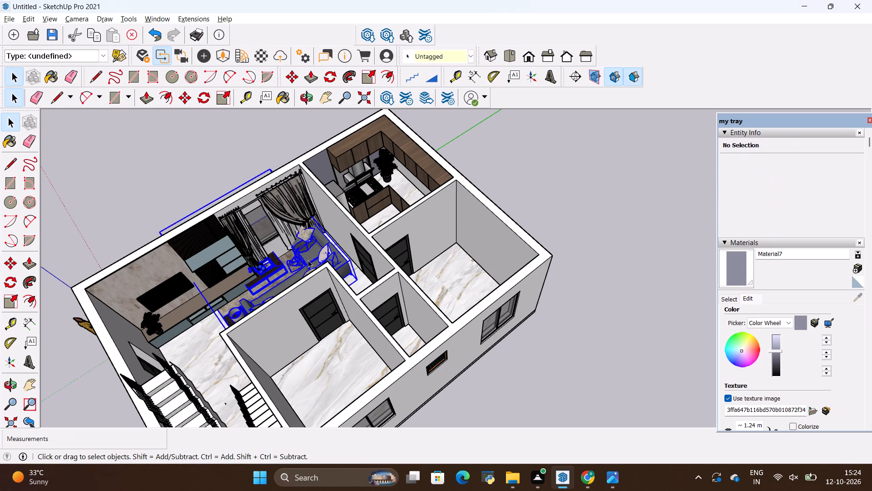
pyautogui.scroll(-4, 310, 259)
pyautogui.moveTo(268, 296); pyautogui.dragTo(472, 222, button='middle')
pyautogui.scroll(-4, 470, 222)
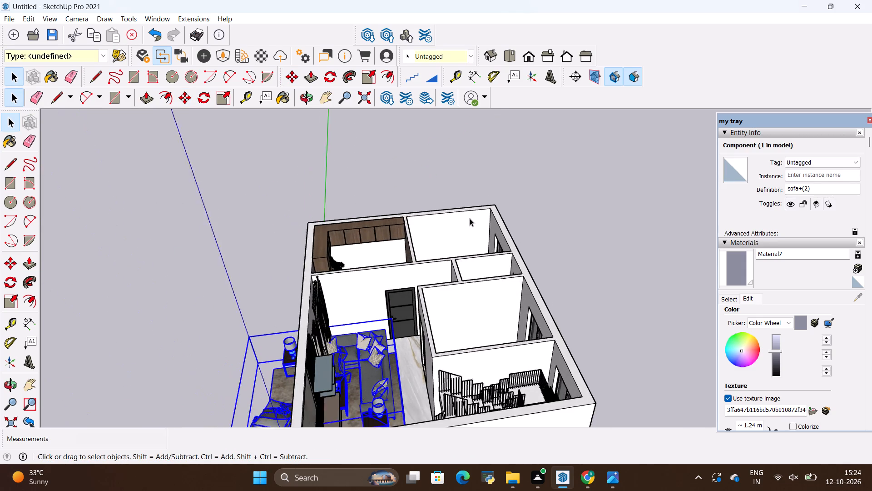
pyautogui.scroll(-5, 465, 265)
pyautogui.press('m')
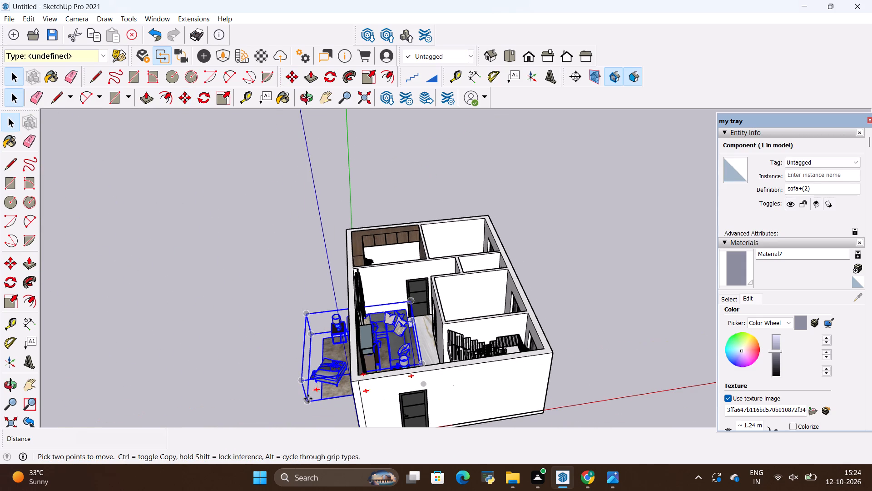
pyautogui.click(305, 404)
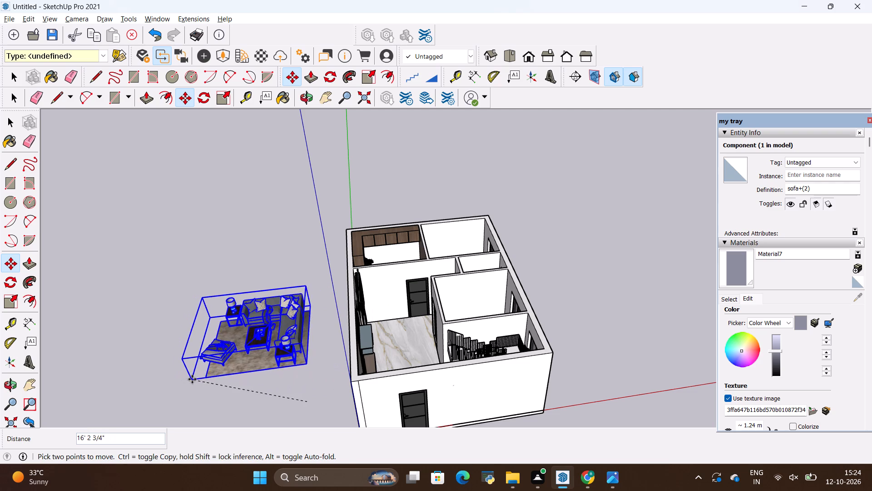
pyautogui.click(192, 379)
# Scale the sofa set down to about 0.69 along red and 0.86 along green, and deselect it.
pyautogui.scroll(-6, 320, 269)
pyautogui.moveTo(403, 275); pyautogui.dragTo(338, 400, button='middle')
pyautogui.press('s')
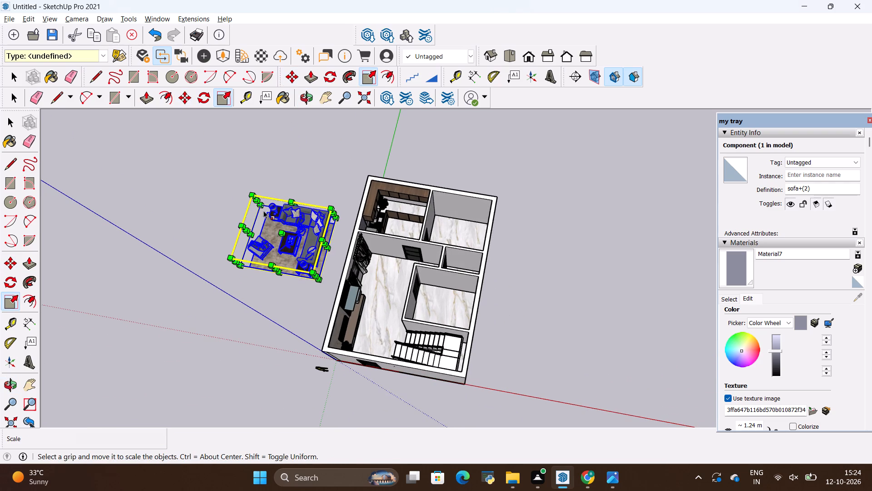
pyautogui.click(258, 201)
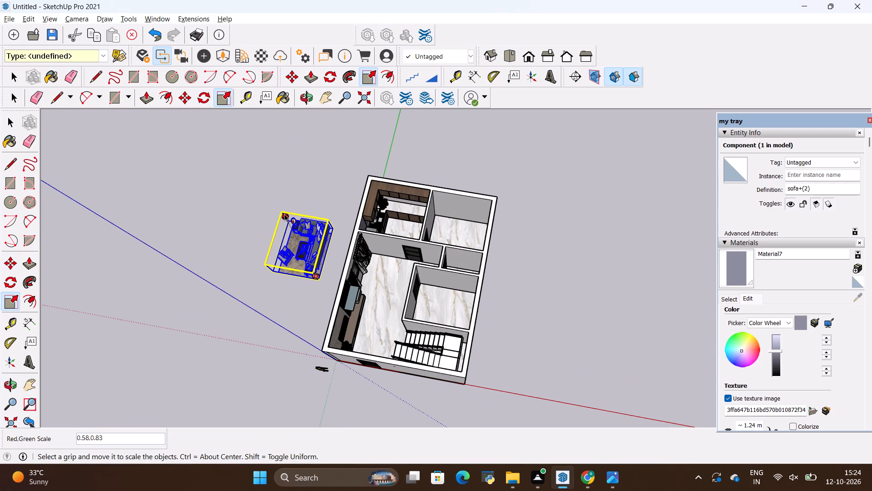
pyautogui.click(278, 213)
pyautogui.press('space')
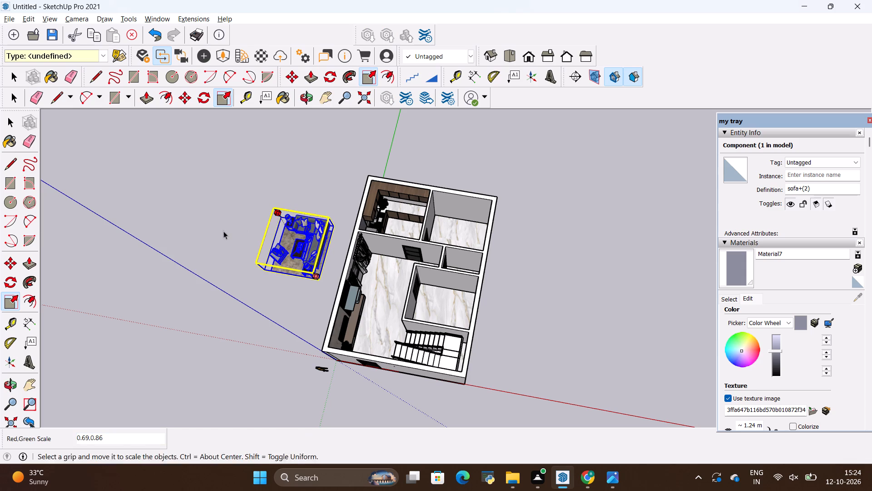
pyautogui.click(223, 231)
# Move the sofa set by its rug corner about 18' 8" back into the living room, opposite the TV unit and near the staircase.
pyautogui.scroll(15, 247, 240)
pyautogui.scroll(3, 302, 281)
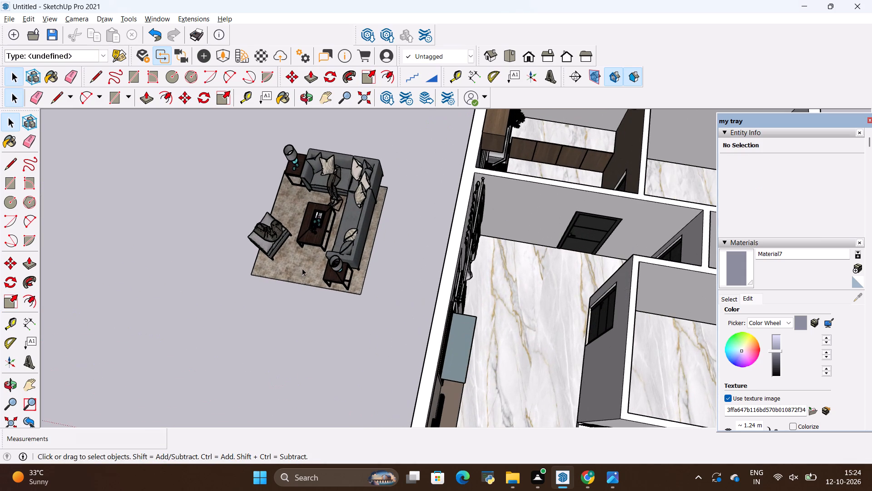
pyautogui.click(302, 261)
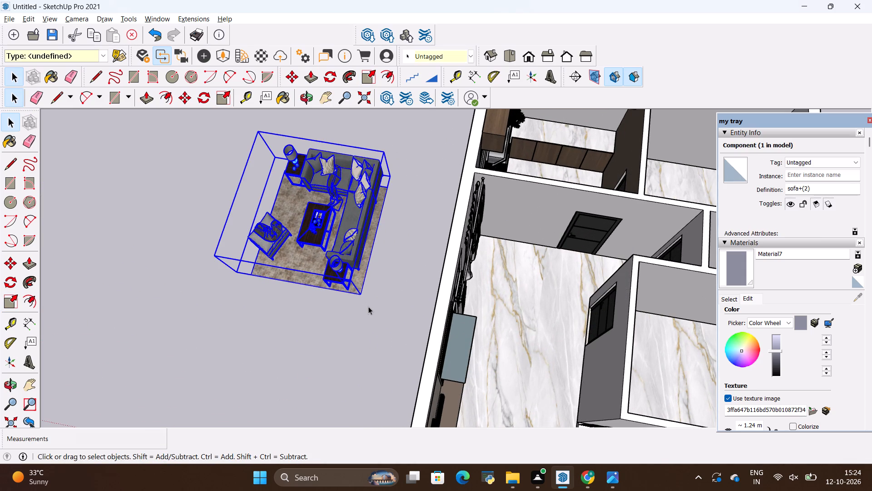
pyautogui.press('m')
pyautogui.click(362, 297)
pyautogui.scroll(-5, 396, 292)
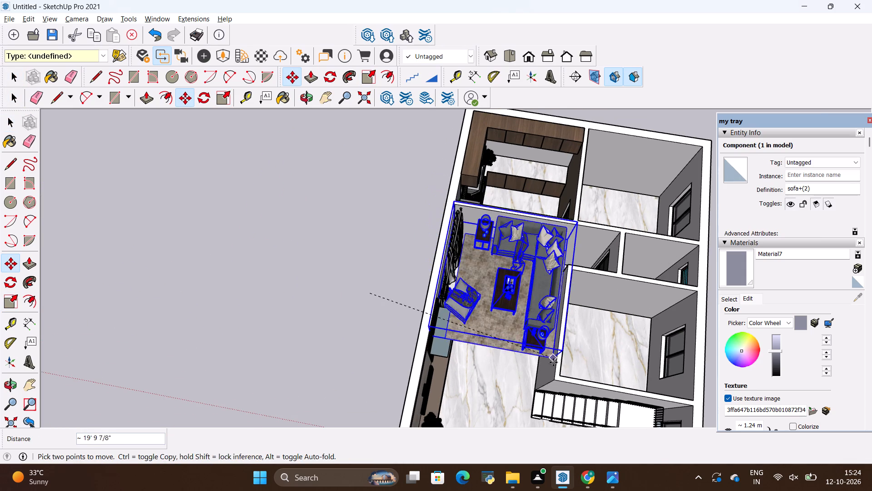
pyautogui.scroll(19, 540, 397)
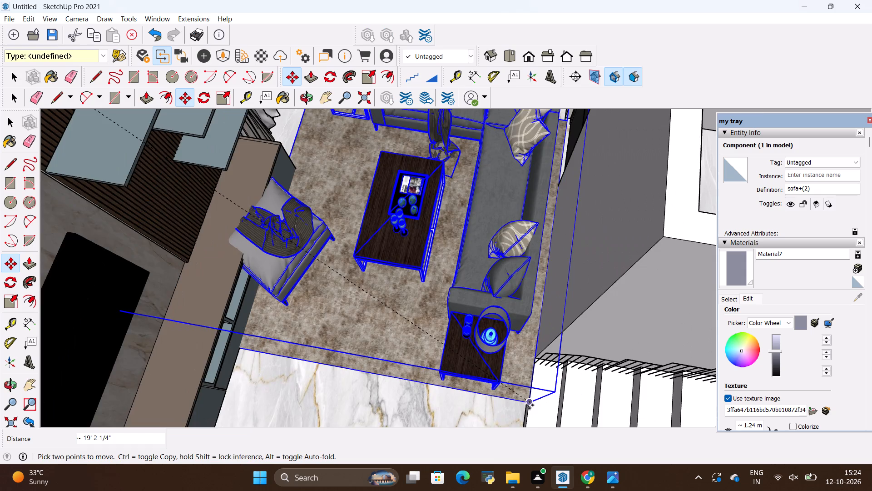
pyautogui.scroll(3, 530, 405)
pyautogui.moveTo(525, 411); pyautogui.dragTo(506, 288, button='middle')
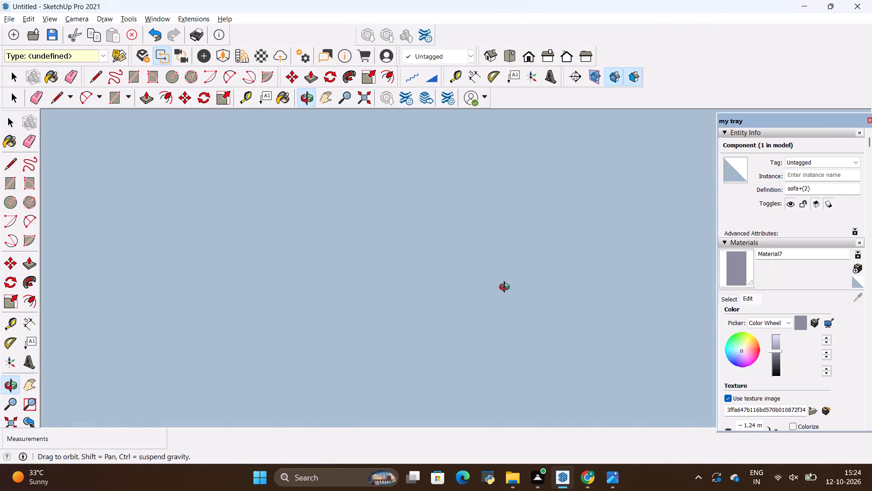
pyautogui.moveTo(506, 288); pyautogui.dragTo(505, 327, button='middle')
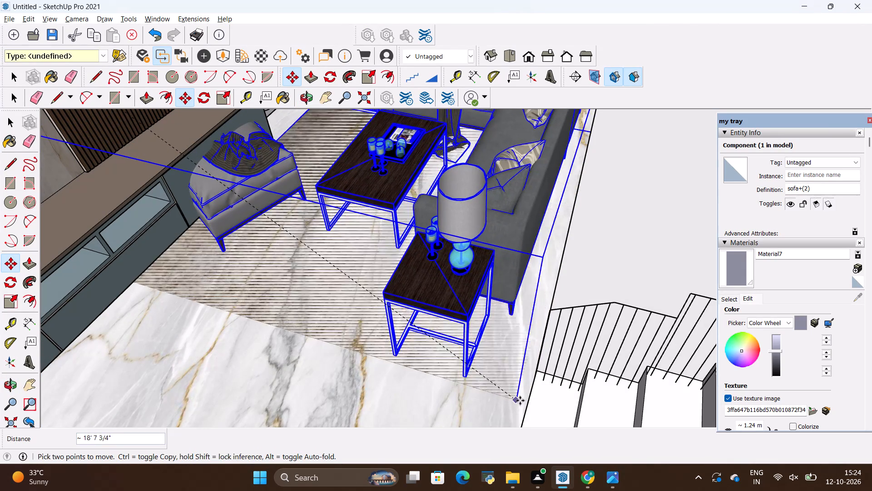
pyautogui.click(523, 401)
pyautogui.scroll(-6, 501, 407)
pyautogui.scroll(-6, 580, 402)
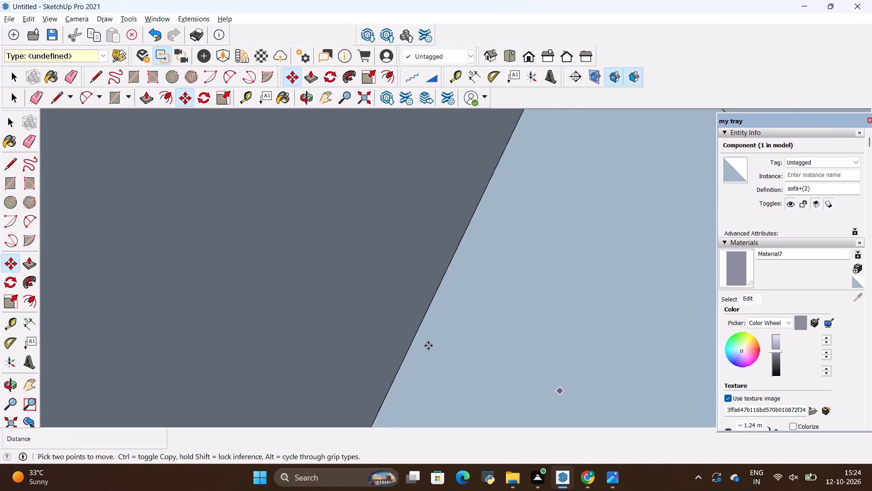
# Examine the sofa set's placement in the living room from above and deselect it.
pyautogui.scroll(-18, 327, 326)
pyautogui.scroll(-6, 333, 317)
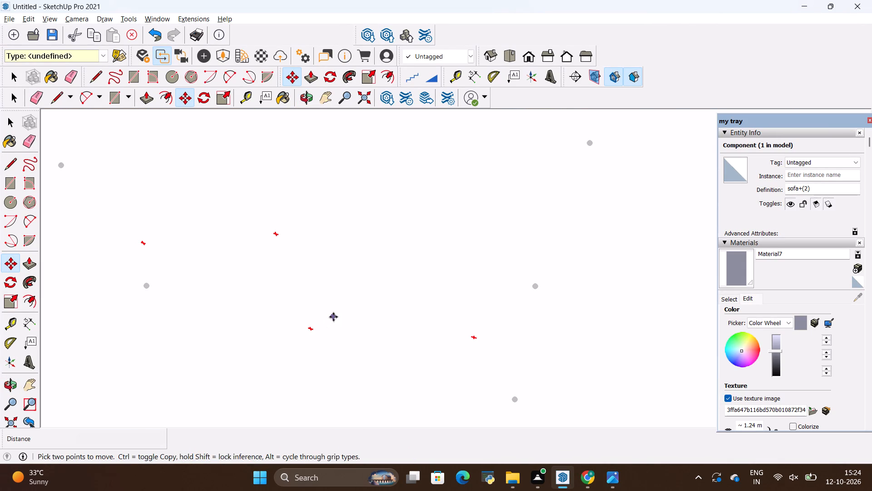
pyautogui.scroll(-20, 333, 317)
pyautogui.scroll(1, 449, 326)
pyautogui.scroll(-12, 449, 326)
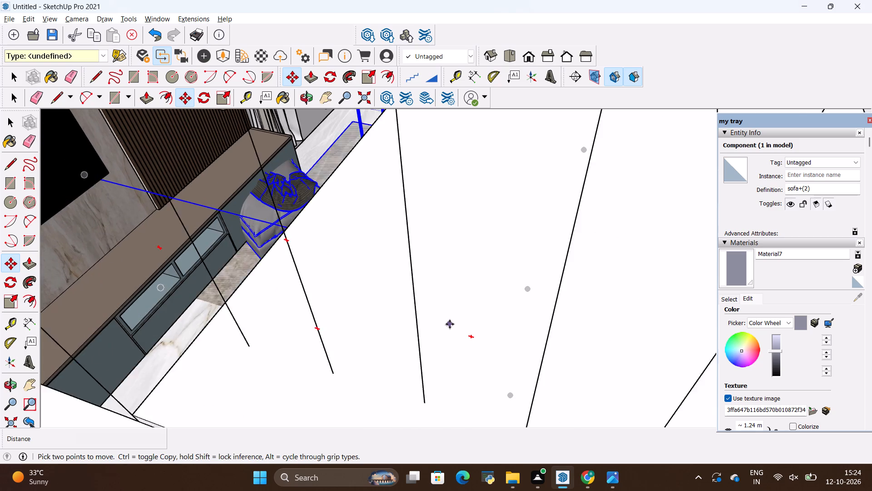
pyautogui.scroll(-20, 450, 324)
pyautogui.scroll(-14, 450, 324)
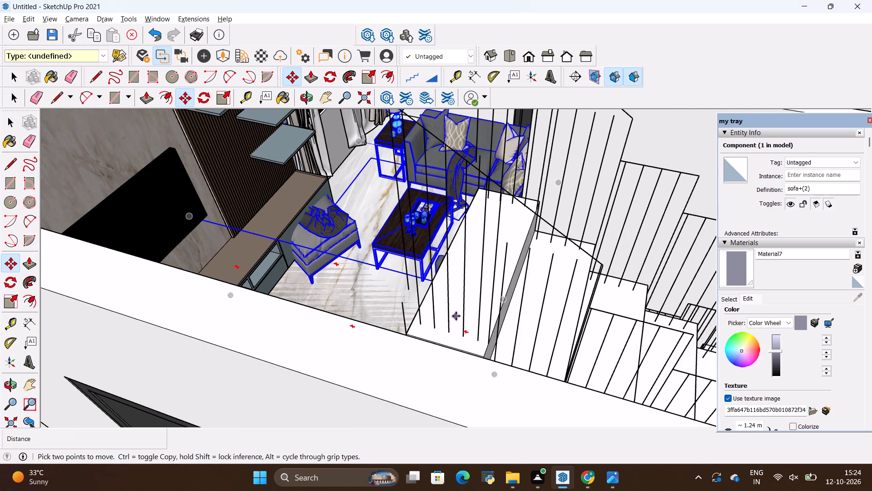
pyautogui.scroll(-14, 456, 316)
pyautogui.moveTo(390, 275); pyautogui.dragTo(477, 352, button='middle')
pyautogui.scroll(-2, 481, 347)
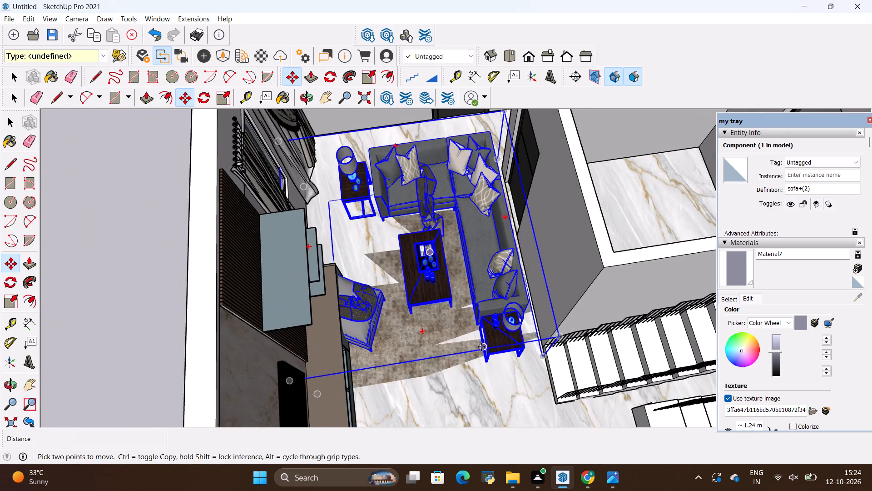
pyautogui.scroll(-10, 481, 347)
pyautogui.moveTo(472, 347); pyautogui.dragTo(445, 352, button='middle')
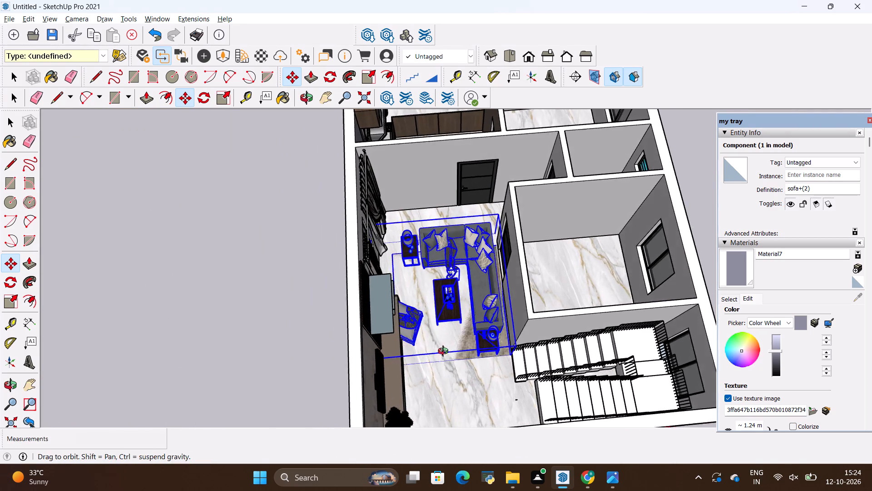
pyautogui.moveTo(445, 352); pyautogui.dragTo(414, 355, button='middle')
pyautogui.scroll(-5, 440, 330)
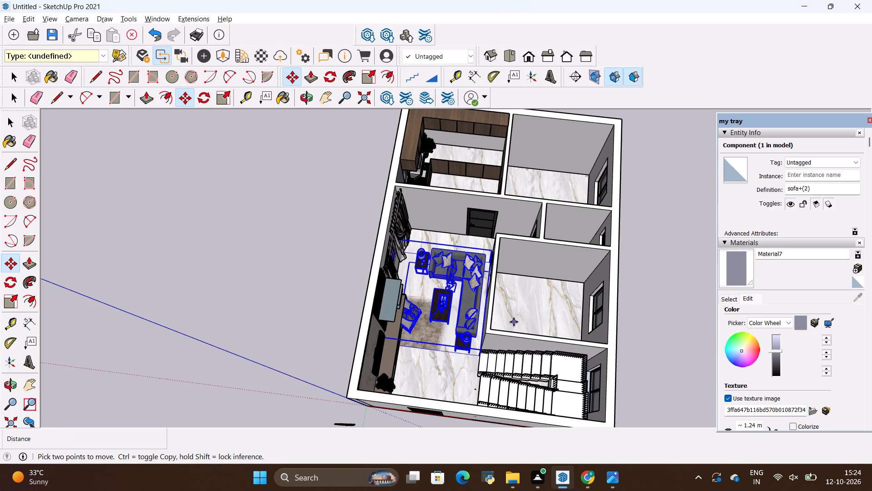
pyautogui.scroll(3, 511, 329)
pyautogui.scroll(3, 461, 381)
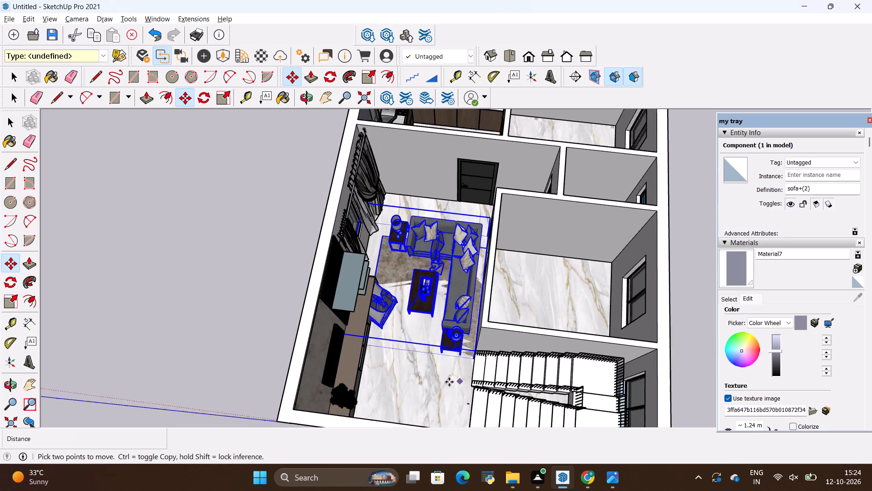
pyautogui.scroll(1, 449, 382)
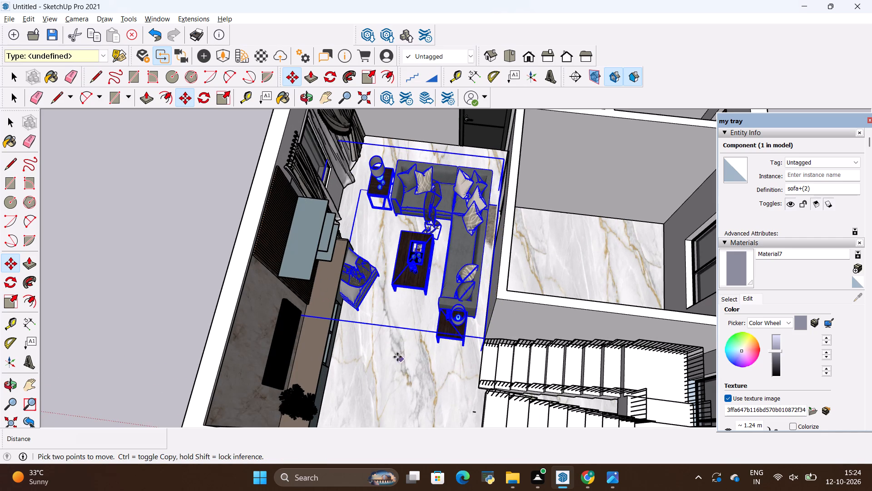
pyautogui.scroll(-3, 397, 356)
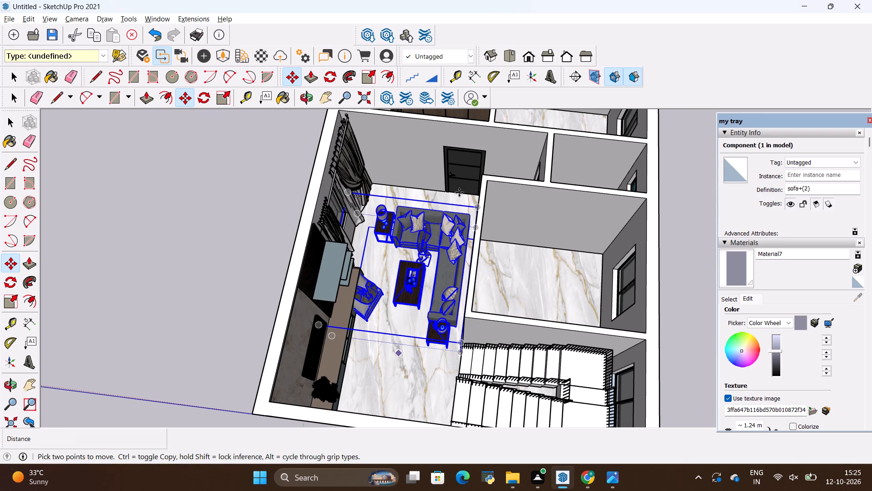
pyautogui.press('space')
pyautogui.click(252, 214)
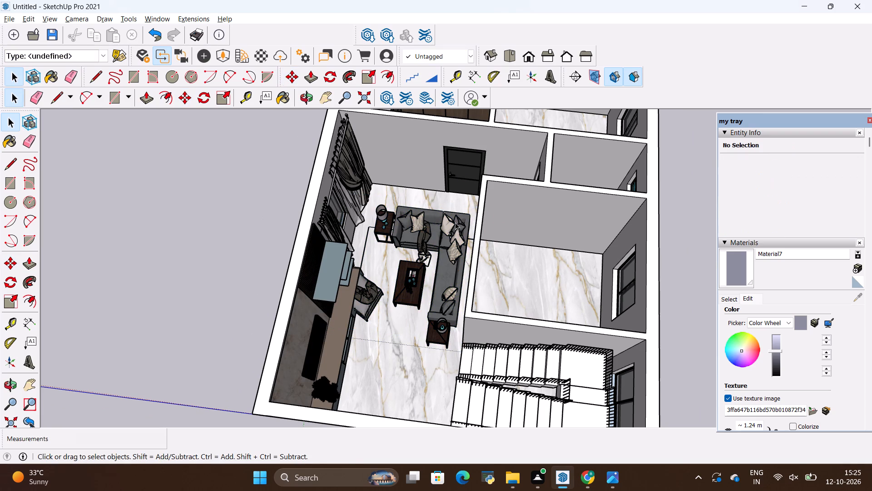
# Open the sofa set component and erase all the parts of the armchair beside the TV unit, then leave the component.
pyautogui.doubleClick(455, 222)
pyautogui.click(364, 296)
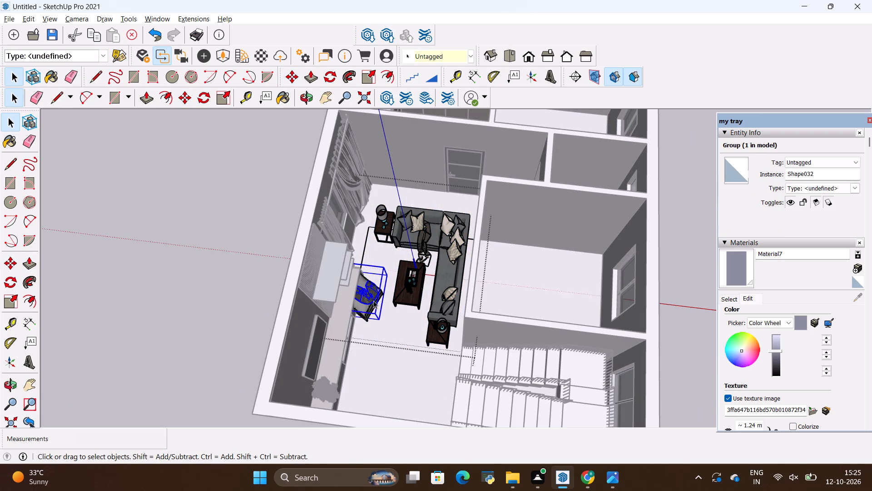
pyautogui.rightClick(373, 301)
pyautogui.click(391, 130)
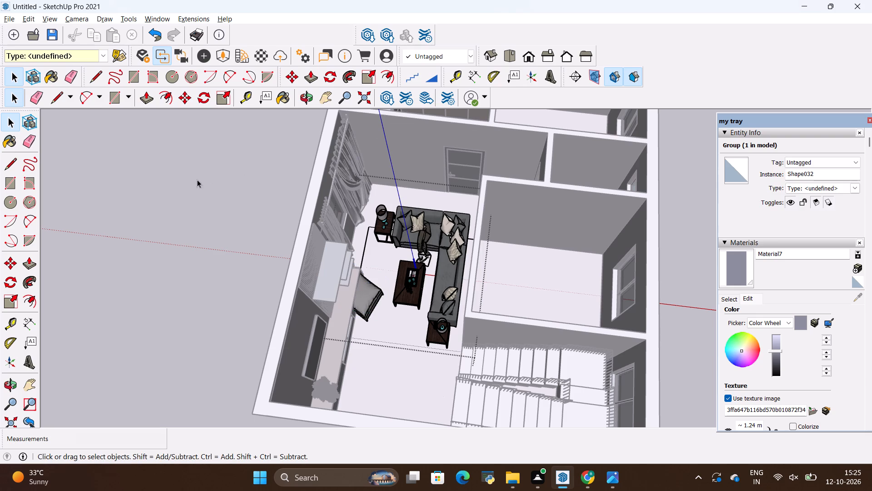
pyautogui.click(370, 295)
pyautogui.rightClick(370, 295)
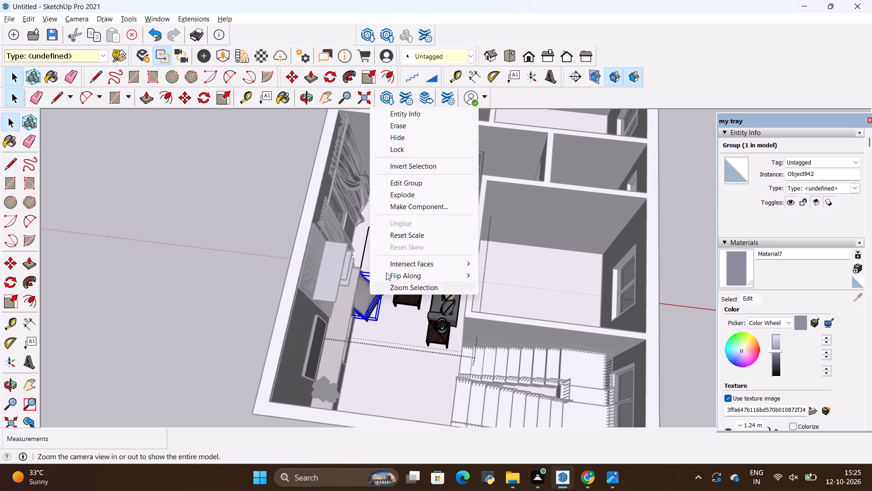
pyautogui.click(403, 125)
pyautogui.click(373, 293)
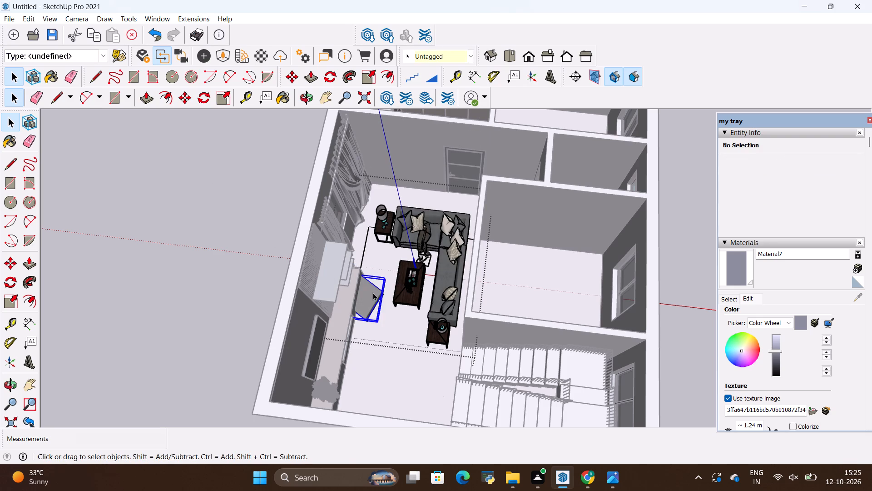
pyautogui.rightClick(373, 293)
pyautogui.click(397, 127)
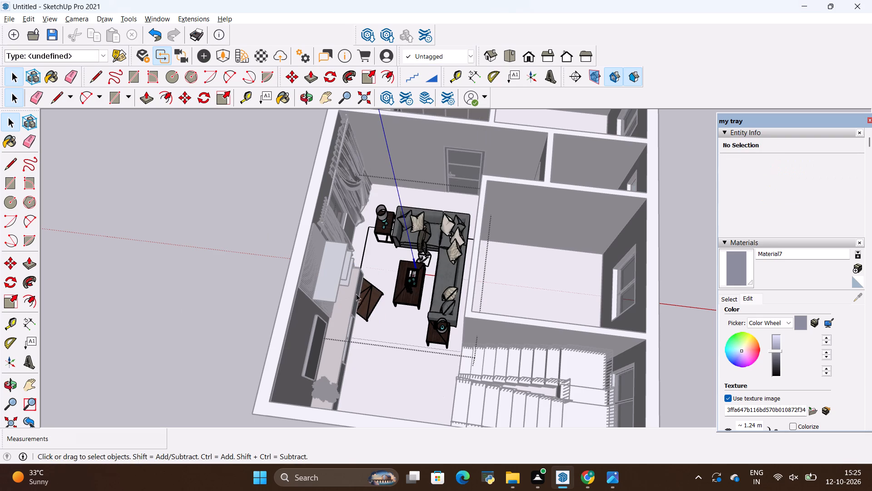
pyautogui.rightClick(370, 298)
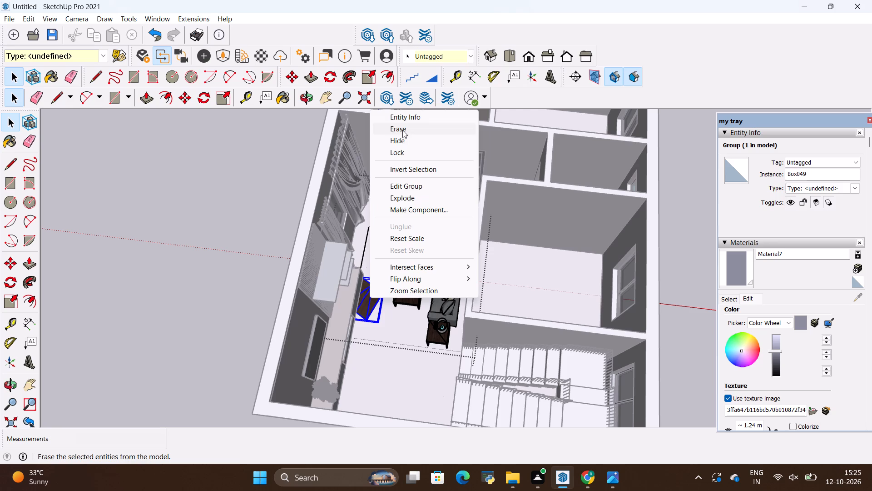
pyautogui.click(402, 129)
pyautogui.press('space')
pyautogui.click(266, 212)
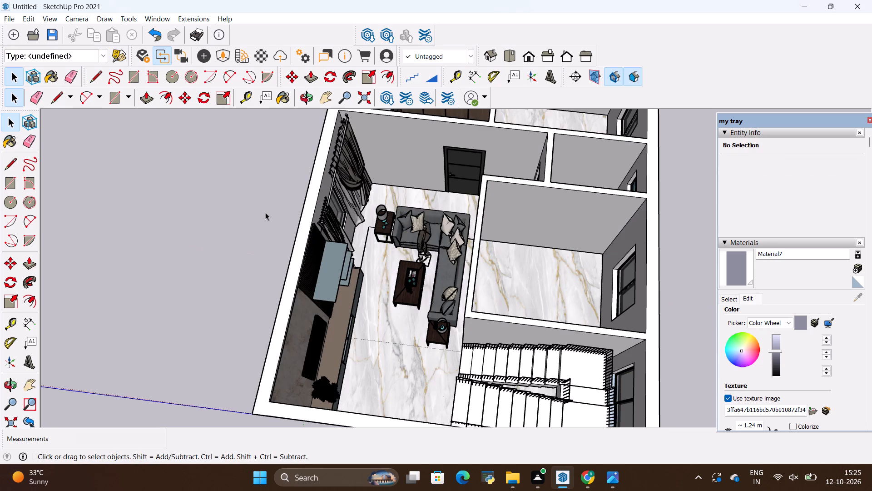
# Examine the remaining sofa set and how its rug sits on the marble floor near the TV unit.
pyautogui.scroll(-6, 472, 256)
pyautogui.scroll(12, 467, 213)
pyautogui.moveTo(466, 277); pyautogui.dragTo(509, 208, button='middle')
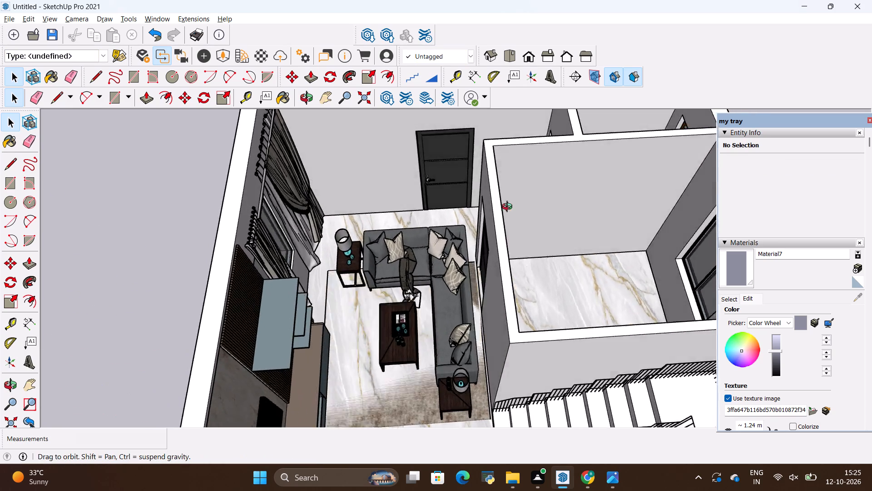
pyautogui.moveTo(509, 208); pyautogui.dragTo(486, 338, button='middle')
pyautogui.scroll(-11, 479, 257)
pyautogui.moveTo(448, 318); pyautogui.dragTo(459, 214, button='middle')
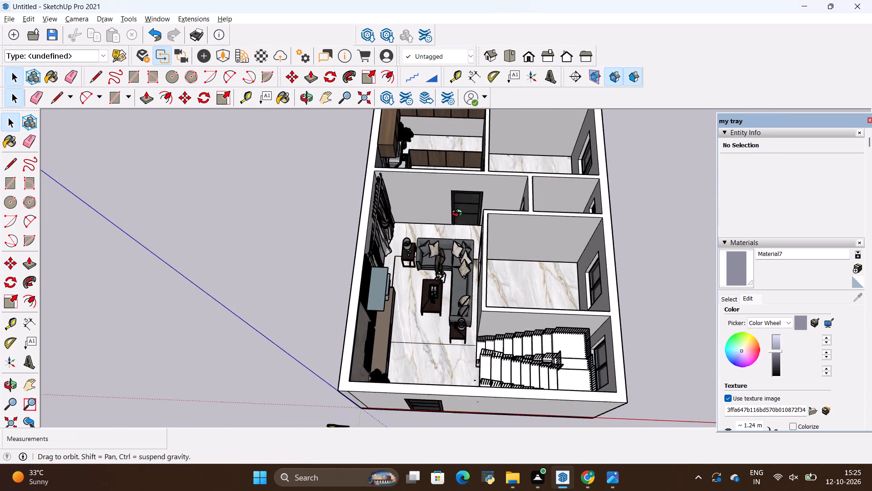
pyautogui.moveTo(459, 214); pyautogui.dragTo(460, 193, button='middle')
pyautogui.scroll(20, 429, 336)
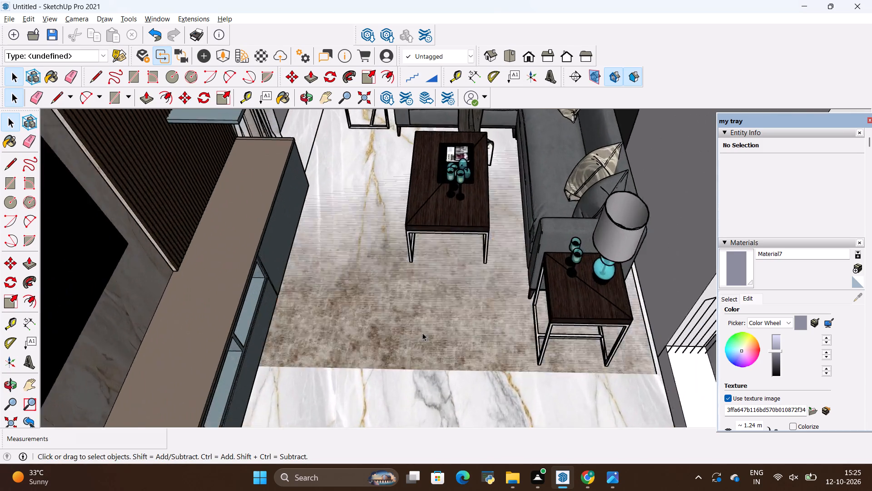
pyautogui.scroll(11, 422, 333)
pyautogui.scroll(-2, 422, 332)
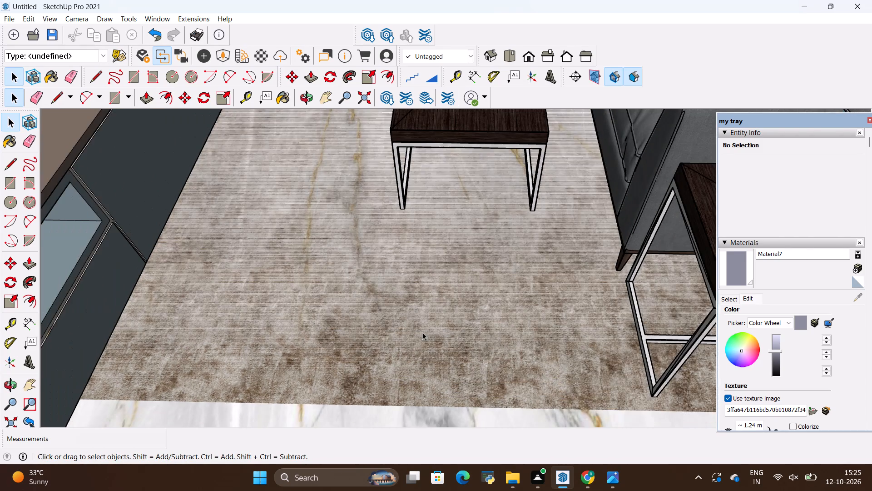
pyautogui.scroll(-3, 422, 332)
pyautogui.moveTo(543, 348); pyautogui.dragTo(492, 231, button='middle')
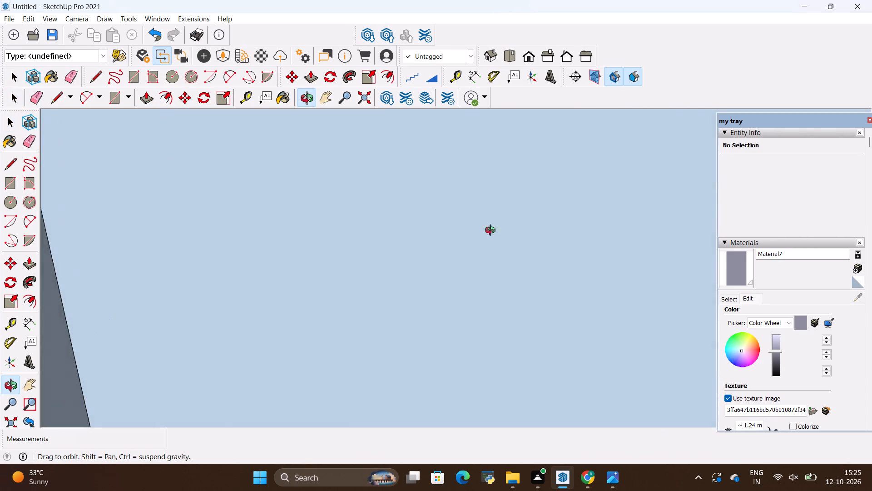
pyautogui.moveTo(492, 231); pyautogui.dragTo(524, 300, button='middle')
# Move the sofa set by its rug corner about 2 7/16" to the wall edge beside the staircase, and deselect it.
pyautogui.click(582, 311)
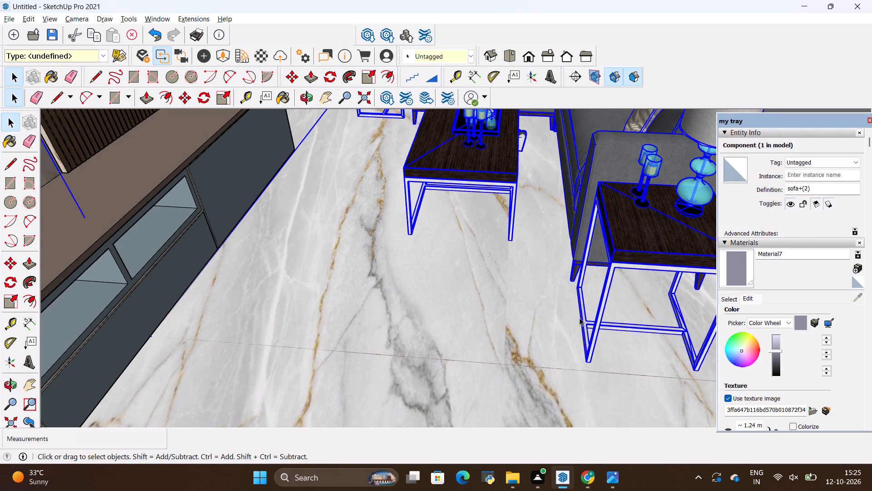
pyautogui.scroll(-5, 475, 316)
pyautogui.moveTo(606, 199); pyautogui.dragTo(620, 349, button='middle')
pyautogui.scroll(-3, 621, 346)
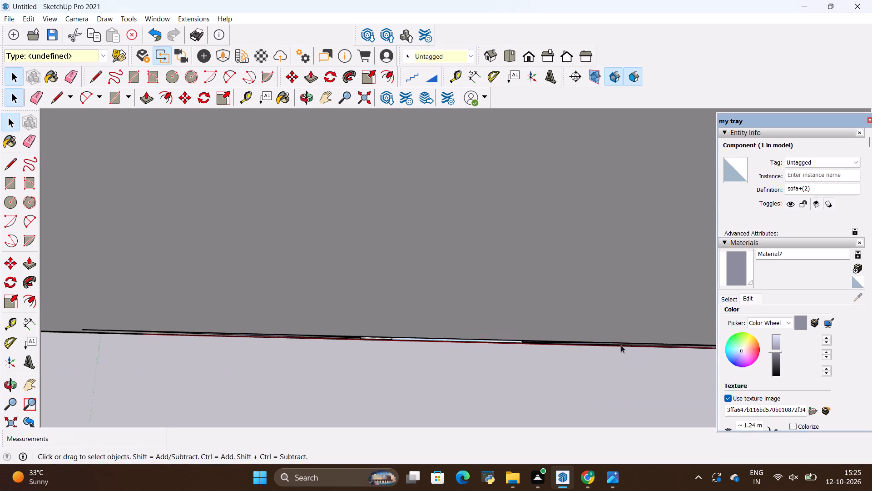
pyautogui.scroll(-20, 621, 345)
pyautogui.scroll(-20, 621, 345)
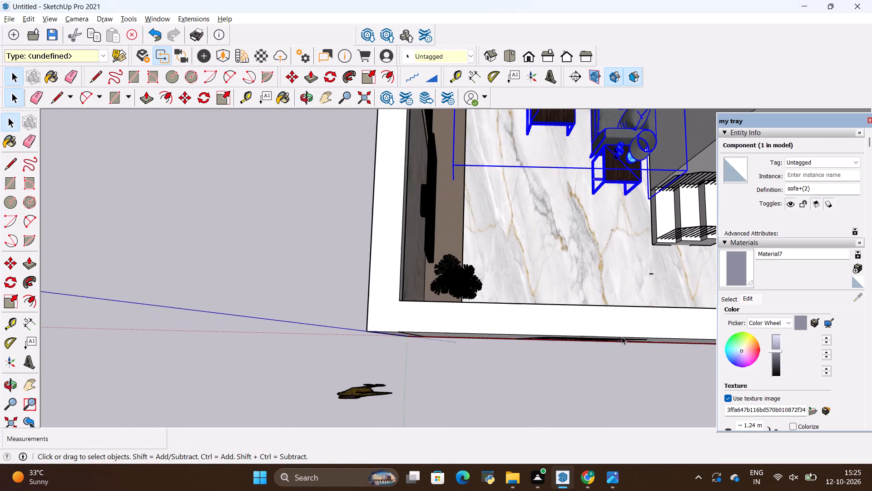
pyautogui.scroll(-1, 622, 336)
pyautogui.scroll(9, 647, 205)
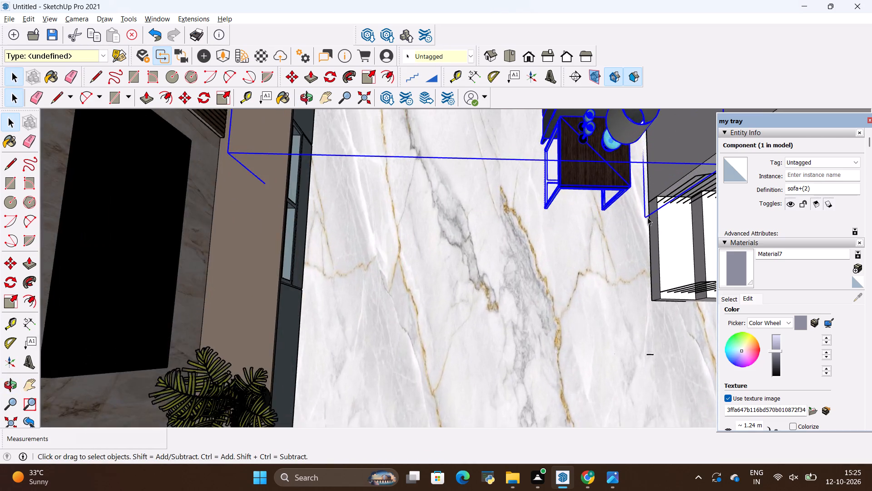
pyautogui.scroll(3, 648, 217)
pyautogui.press('m')
pyautogui.click(644, 219)
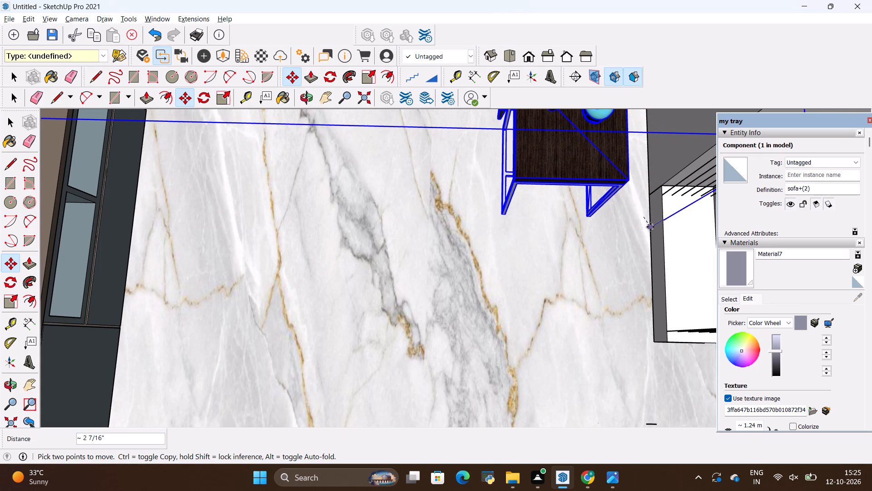
pyautogui.click(651, 227)
pyautogui.press('space')
pyautogui.click(610, 311)
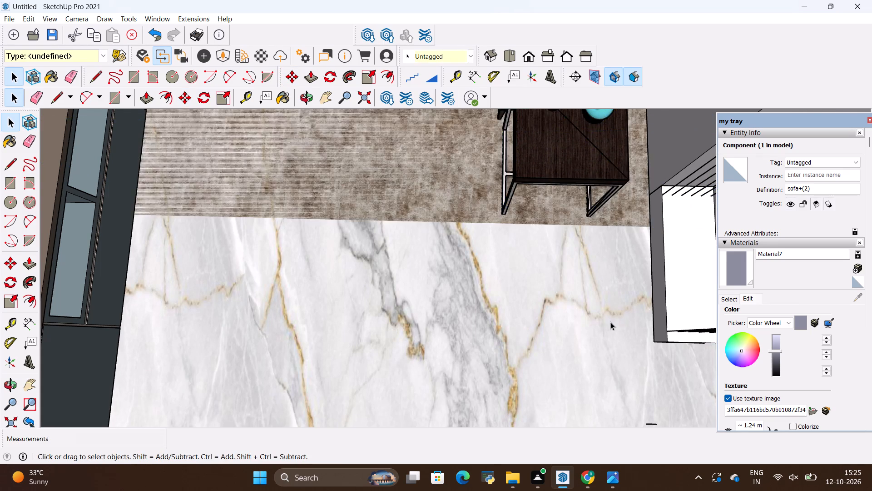
pyautogui.scroll(-20, 610, 322)
pyautogui.scroll(-6, 610, 322)
pyautogui.press('space')
pyautogui.click(378, 296)
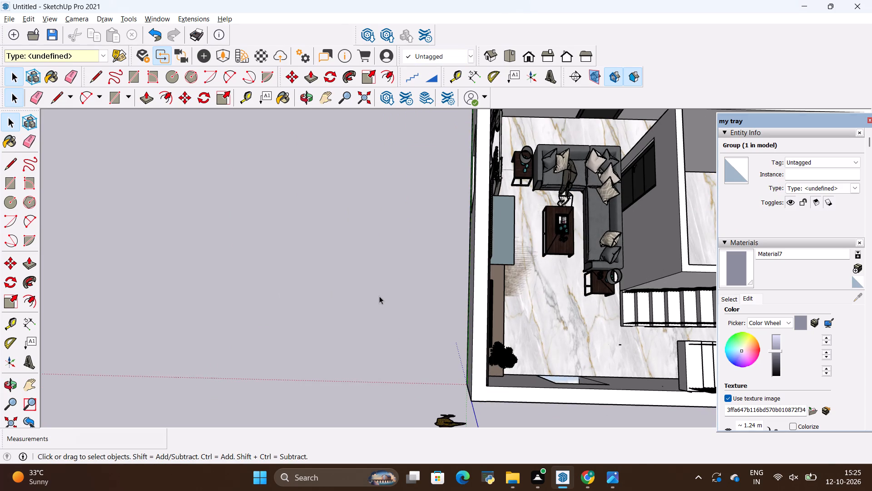
# Examine the furnished living room and the whole house layout from several sides.
pyautogui.moveTo(426, 311); pyautogui.dragTo(322, 184, button='middle')
pyautogui.scroll(-1, 322, 184)
pyautogui.scroll(4, 516, 221)
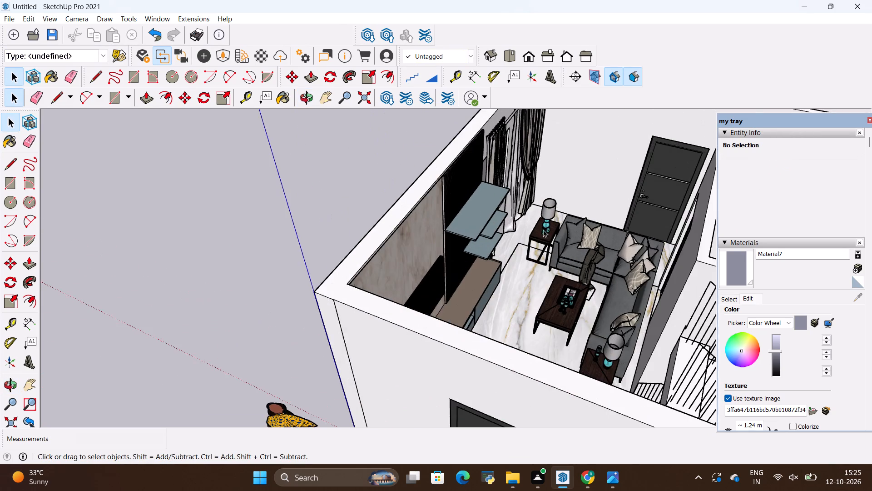
pyautogui.scroll(2, 565, 242)
pyautogui.scroll(-10, 563, 257)
pyautogui.moveTo(579, 268); pyautogui.dragTo(484, 304, button='middle')
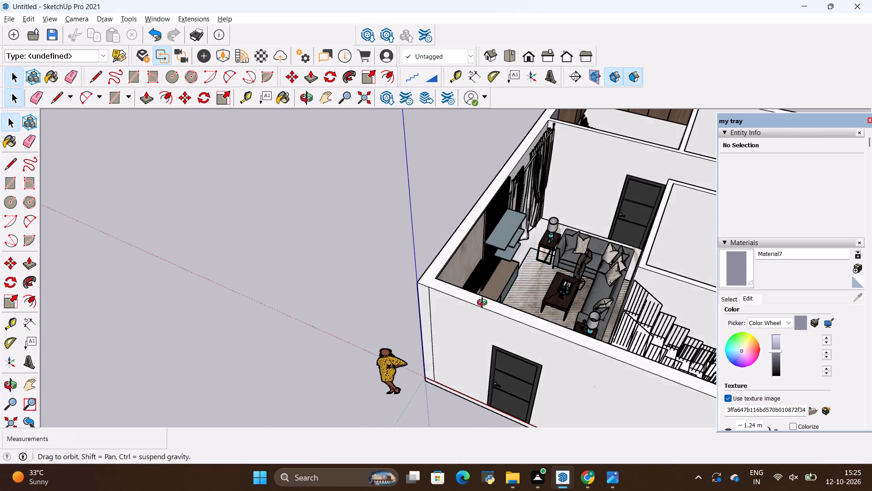
pyautogui.moveTo(484, 304); pyautogui.dragTo(322, 282, button='middle')
pyautogui.press('space')
pyautogui.click(250, 238)
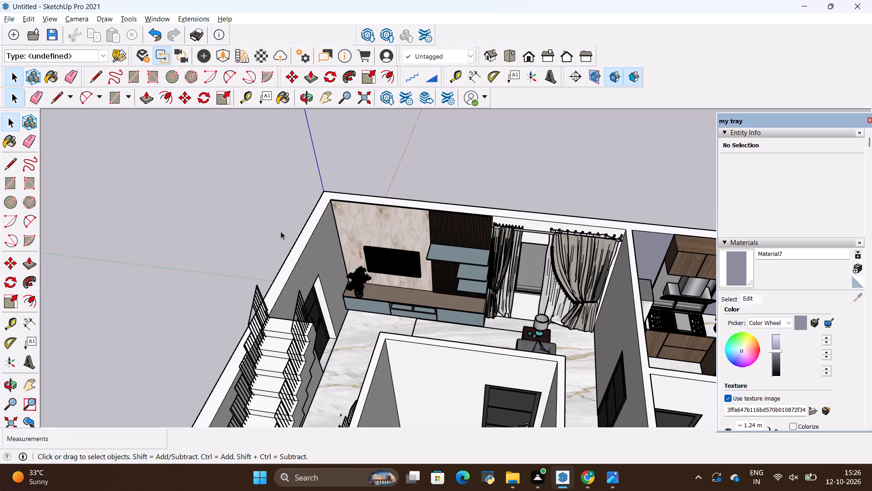
pyautogui.scroll(-6, 412, 254)
pyautogui.press('space')
pyautogui.click(272, 235)
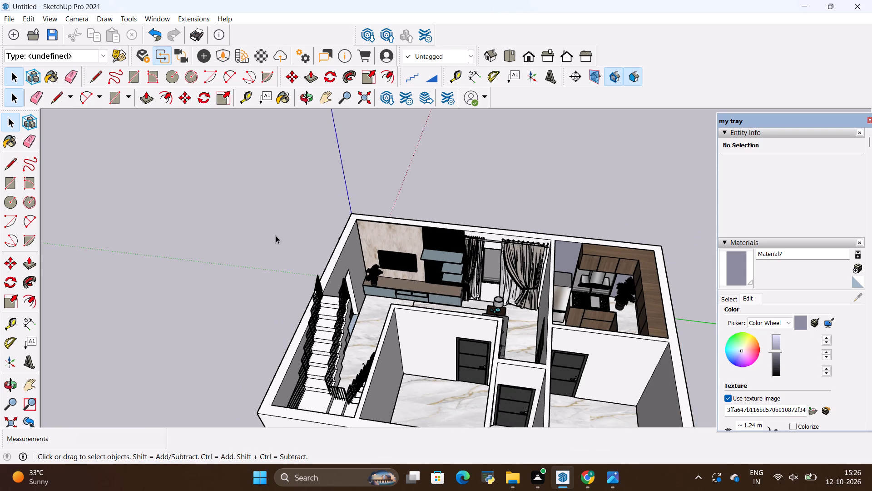
pyautogui.scroll(-6, 293, 227)
pyautogui.moveTo(233, 284); pyautogui.dragTo(533, 318, button='middle')
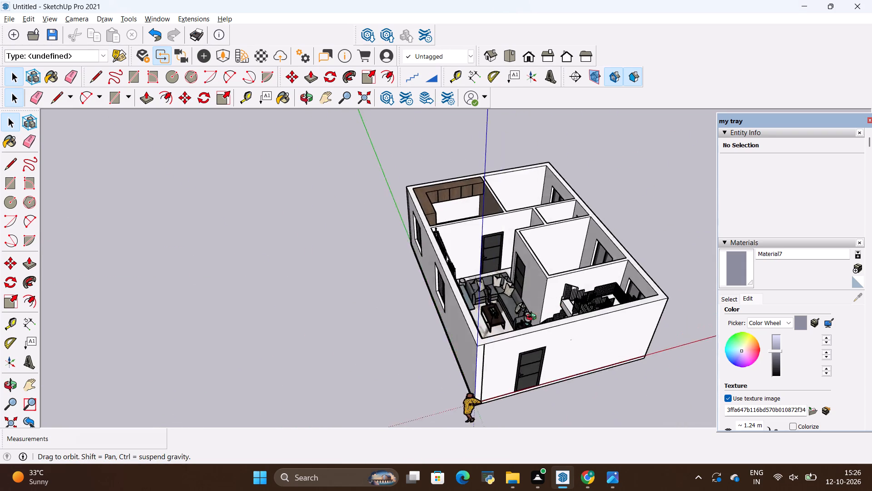
# Examine the living room with its sofa set, TV unit and staircase from above and from several sides.
pyautogui.moveTo(533, 318); pyautogui.dragTo(223, 307, button='middle')
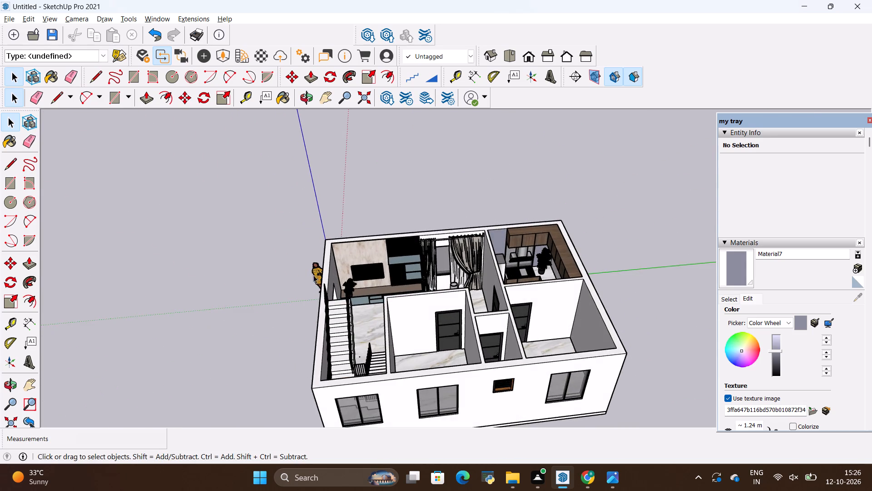
pyautogui.scroll(11, 355, 261)
pyautogui.moveTo(489, 286); pyautogui.dragTo(401, 335, button='middle')
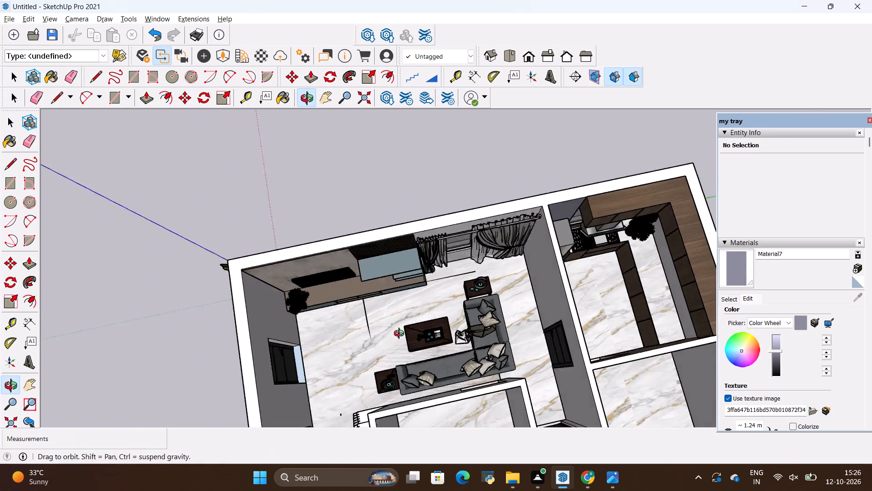
pyautogui.moveTo(401, 335); pyautogui.dragTo(290, 346, button='middle')
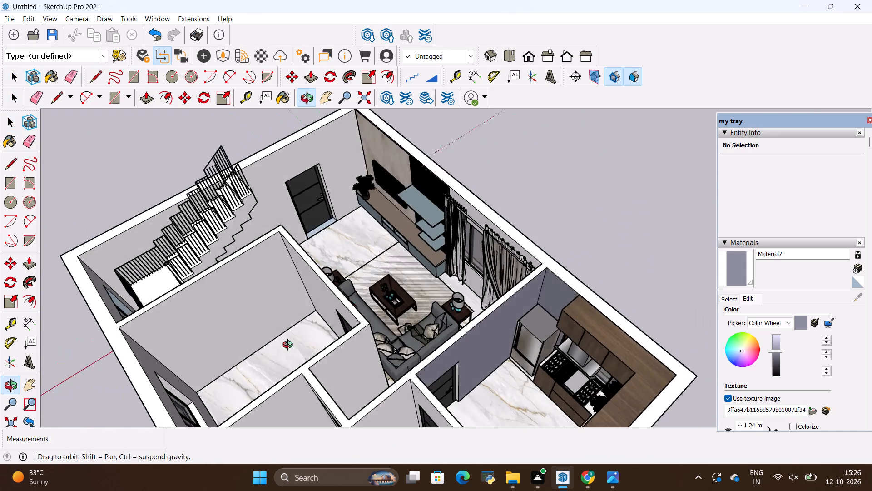
pyautogui.moveTo(290, 346); pyautogui.dragTo(665, 346, button='middle')
pyautogui.scroll(-3, 455, 346)
pyautogui.press('space')
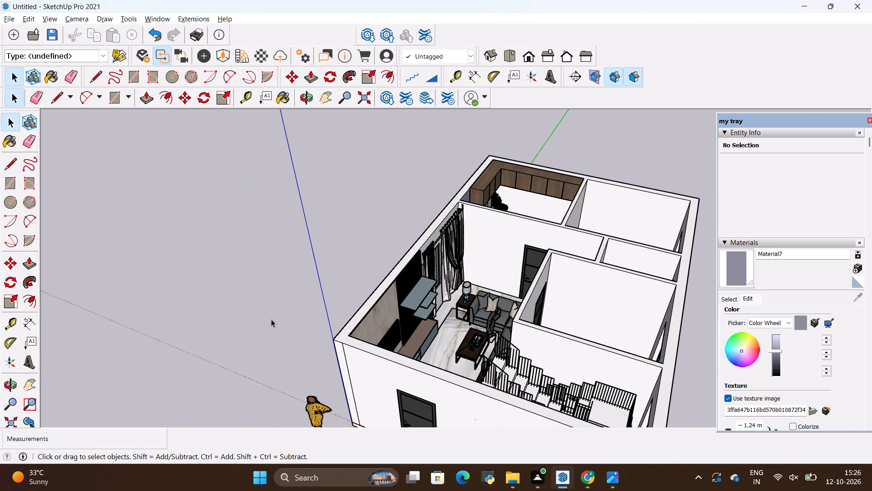
pyautogui.click(271, 320)
pyautogui.scroll(-6, 307, 153)
pyautogui.scroll(9, 423, 278)
pyautogui.scroll(-1, 319, 239)
pyautogui.press('space')
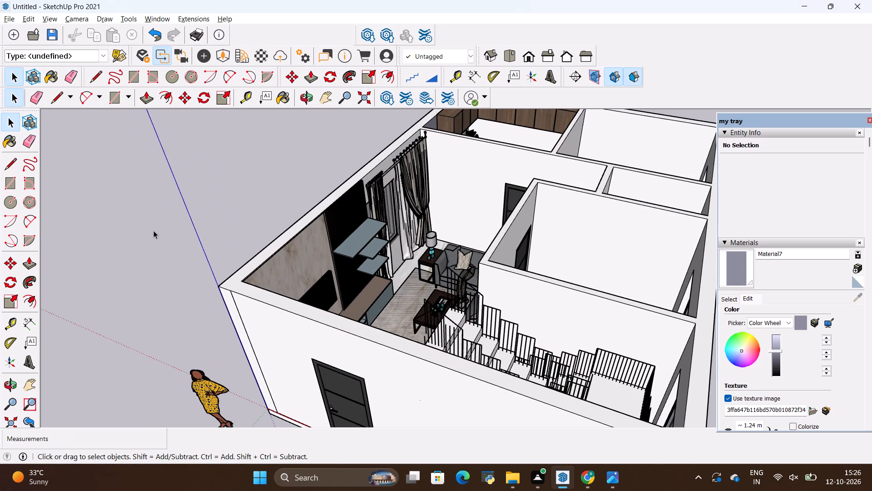
pyautogui.click(153, 230)
pyautogui.scroll(-7, 213, 210)
pyautogui.scroll(-2, 261, 196)
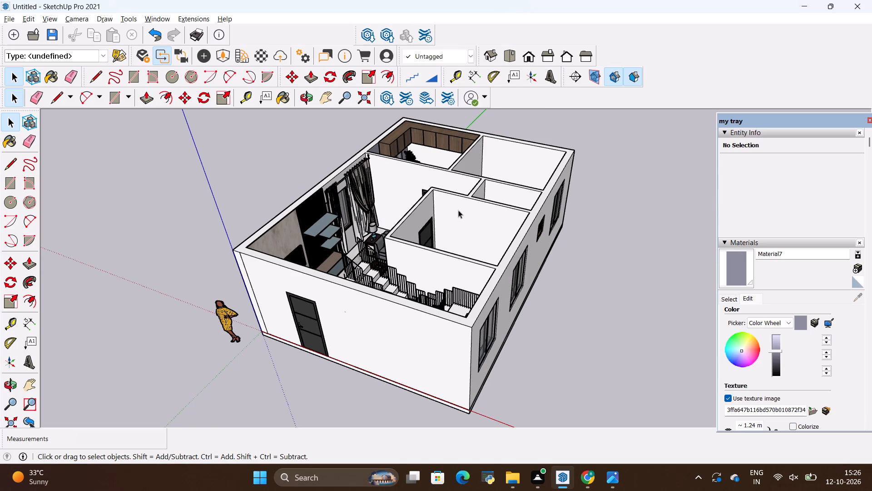
# Examine the unfurnished bedrooms and the small bathroom between them from several sides and from above.
pyautogui.moveTo(431, 188); pyautogui.dragTo(232, 271, button='middle')
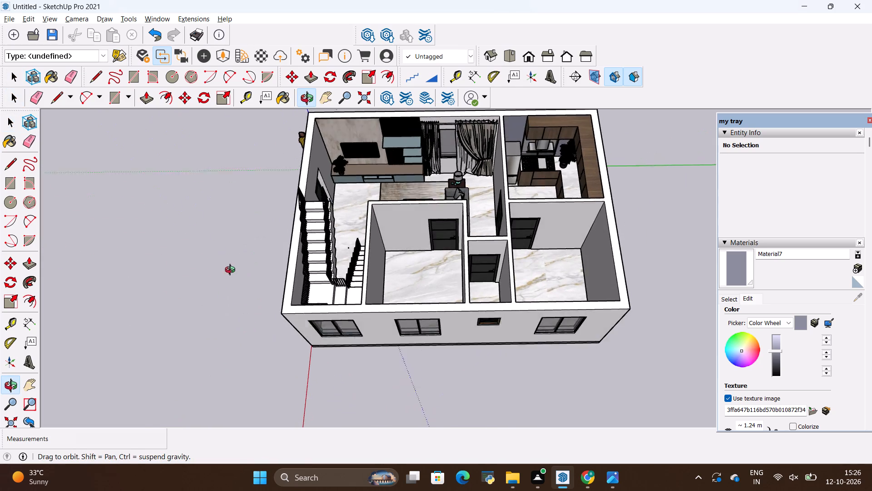
pyautogui.moveTo(232, 271); pyautogui.dragTo(570, 227, button='middle')
pyautogui.scroll(-6, 530, 224)
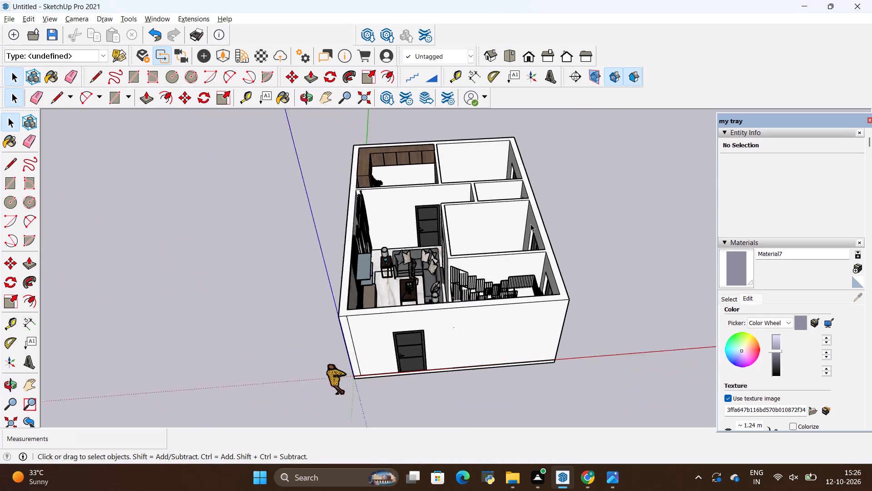
pyautogui.scroll(10, 505, 161)
pyautogui.moveTo(519, 123); pyautogui.dragTo(507, 211, button='middle')
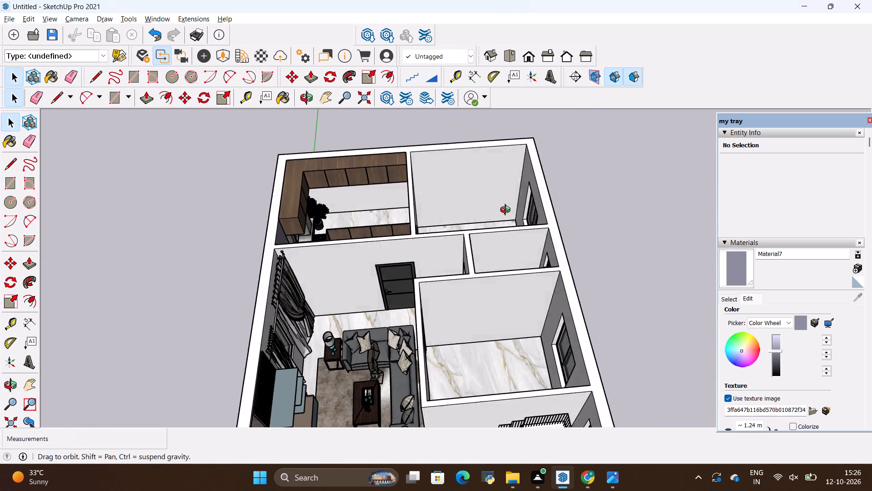
pyautogui.moveTo(507, 211); pyautogui.dragTo(655, 180, button='middle')
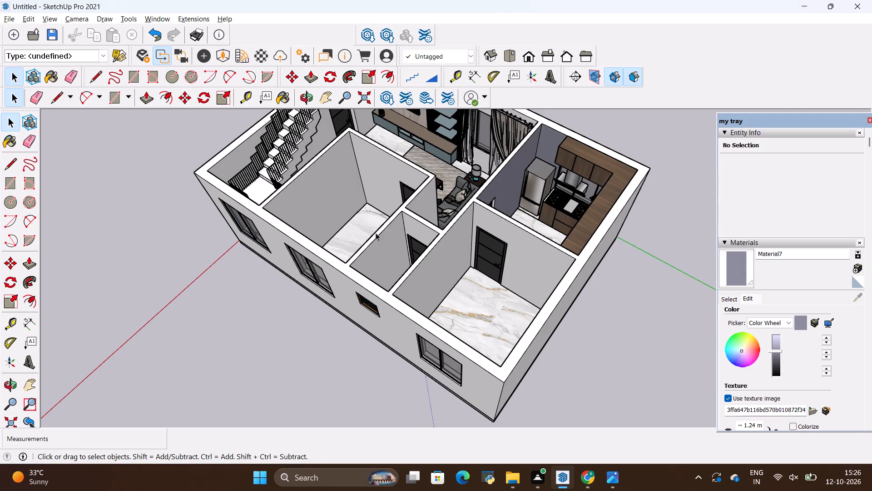
pyautogui.moveTo(310, 251); pyautogui.dragTo(634, 221, button='middle')
pyautogui.moveTo(521, 218); pyautogui.dragTo(529, 244, button='middle')
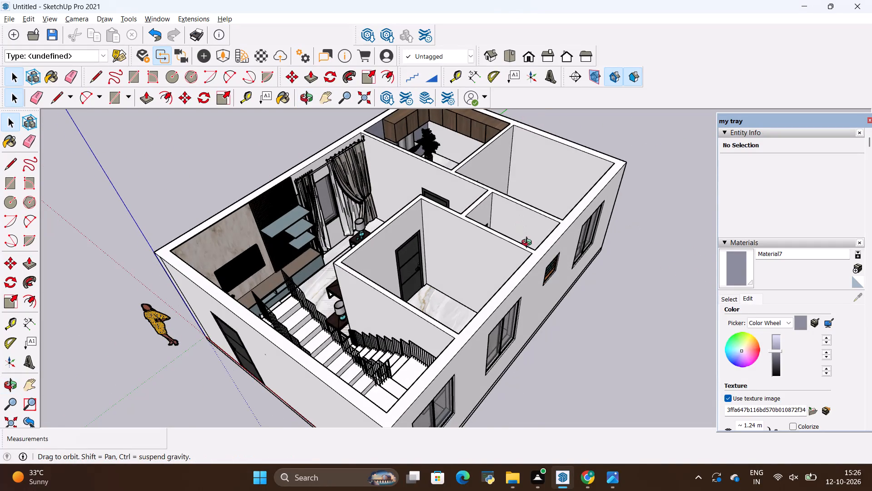
pyautogui.moveTo(529, 244); pyautogui.dragTo(459, 340, button='middle')
pyautogui.scroll(-1, 459, 325)
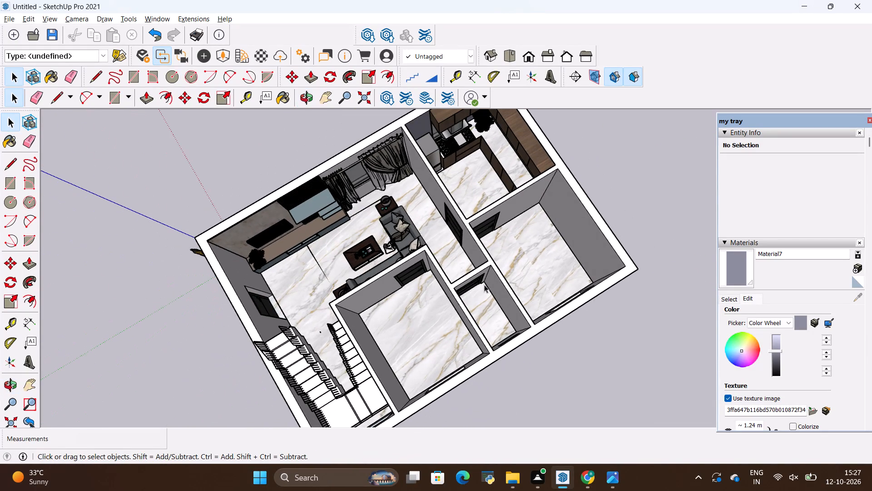
pyautogui.scroll(3, 546, 258)
pyautogui.scroll(2, 90, 92)
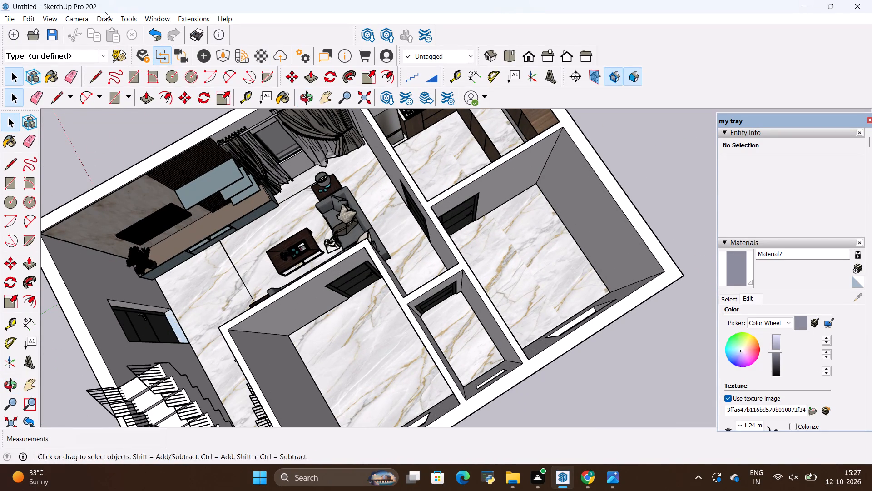
# Import the toilet model CS300DRT+693x451x763 from the ALL 3D WAREHOUSE ITEMS folder.
pyautogui.click(7, 22)
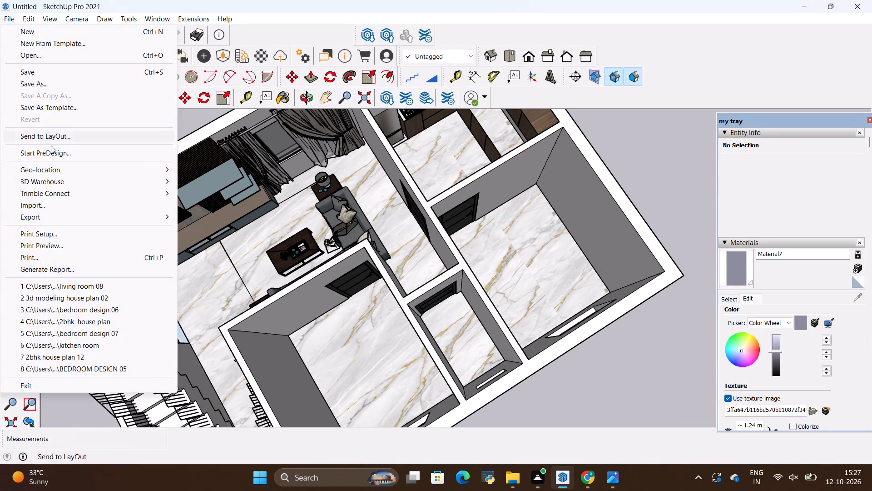
pyautogui.click(45, 207)
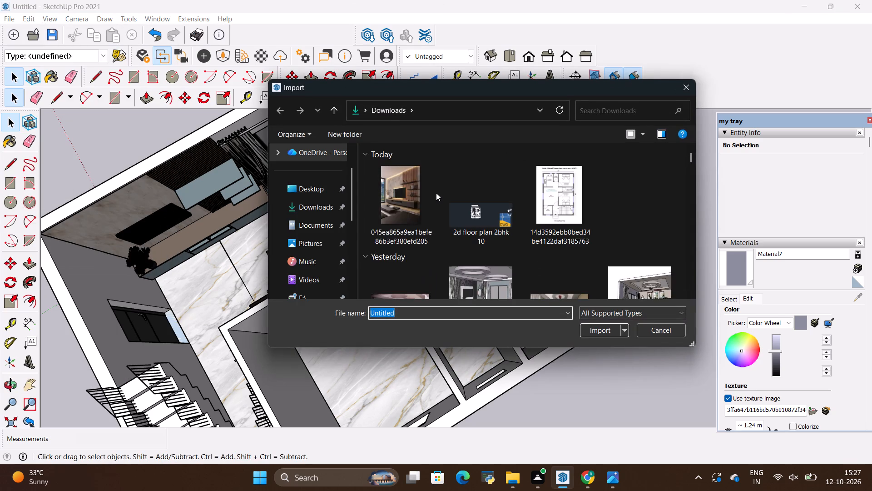
pyautogui.scroll(-10, 436, 193)
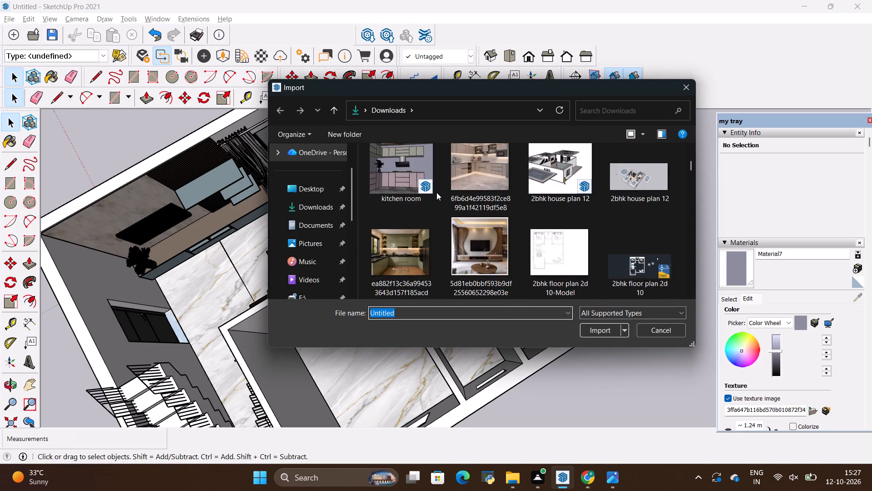
pyautogui.scroll(-12, 436, 192)
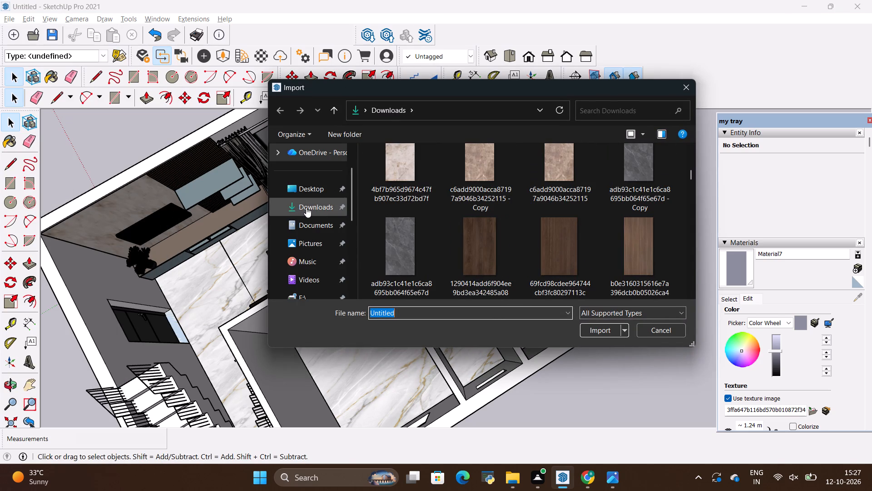
pyautogui.scroll(-2, 306, 214)
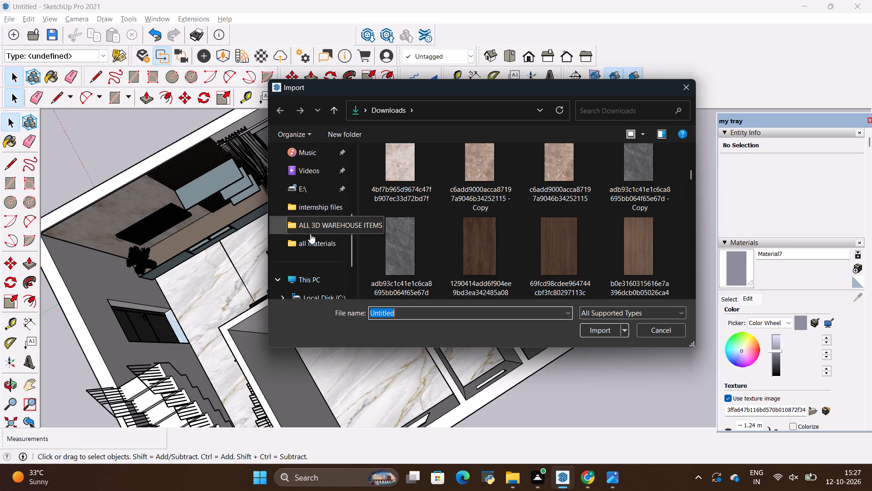
pyautogui.click(321, 232)
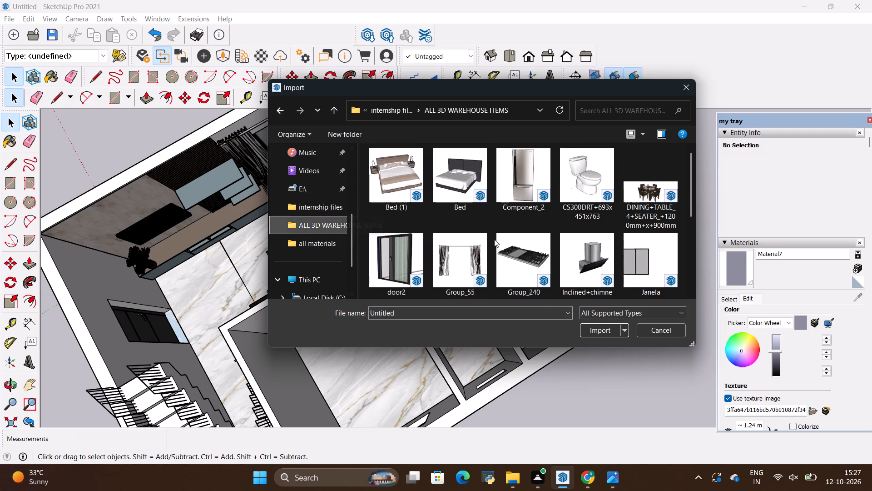
pyautogui.scroll(-6, 494, 239)
pyautogui.scroll(1, 494, 239)
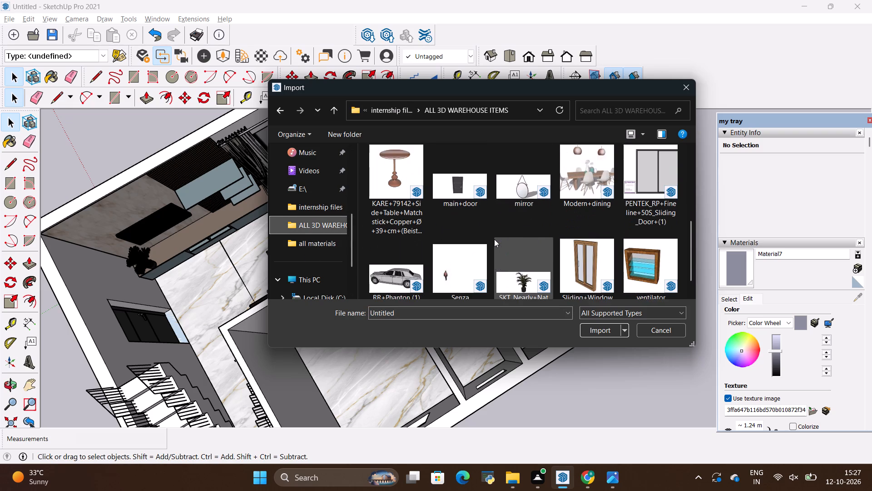
pyautogui.scroll(4, 494, 239)
pyautogui.scroll(-5, 494, 239)
pyautogui.scroll(6, 494, 239)
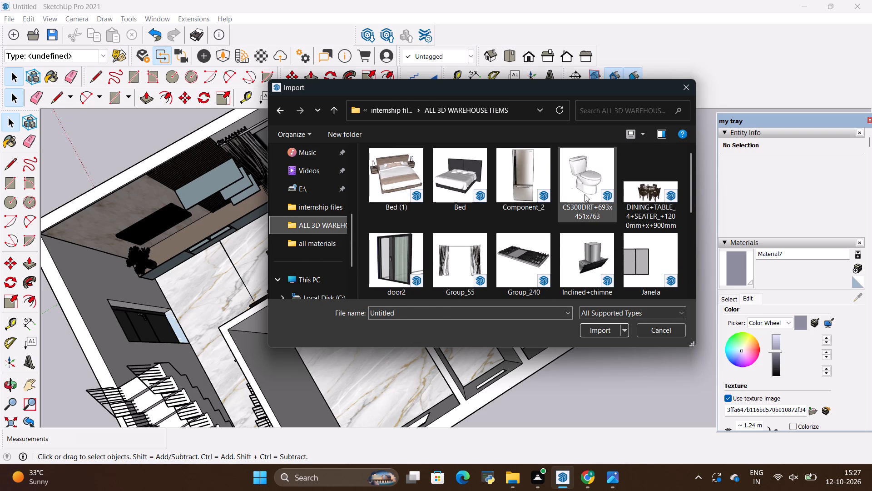
pyautogui.click(584, 192)
pyautogui.click(596, 331)
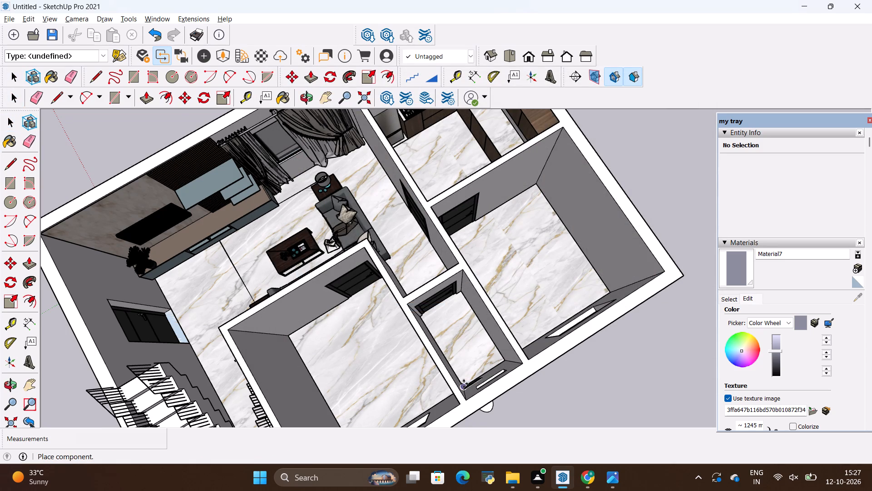
# Place the imported toilet on the marble floor of the small bathroom, near the ventilator wall.
pyautogui.scroll(12, 464, 384)
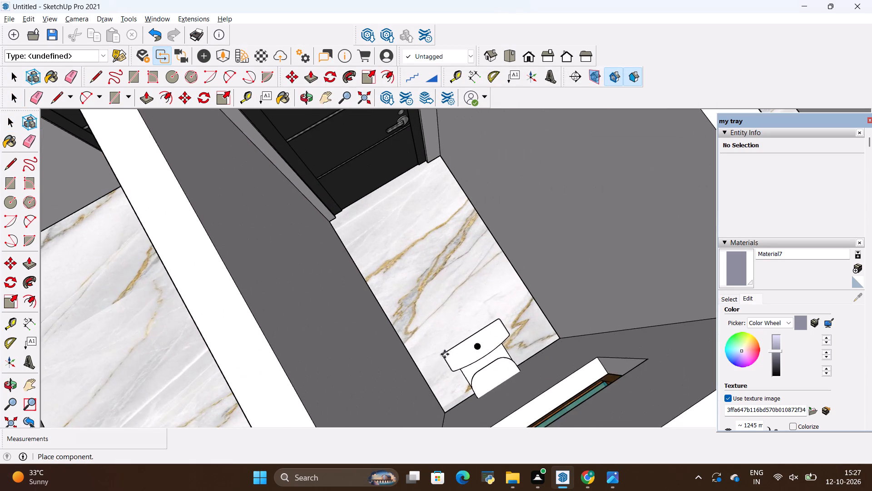
pyautogui.scroll(2, 444, 354)
pyautogui.click(430, 312)
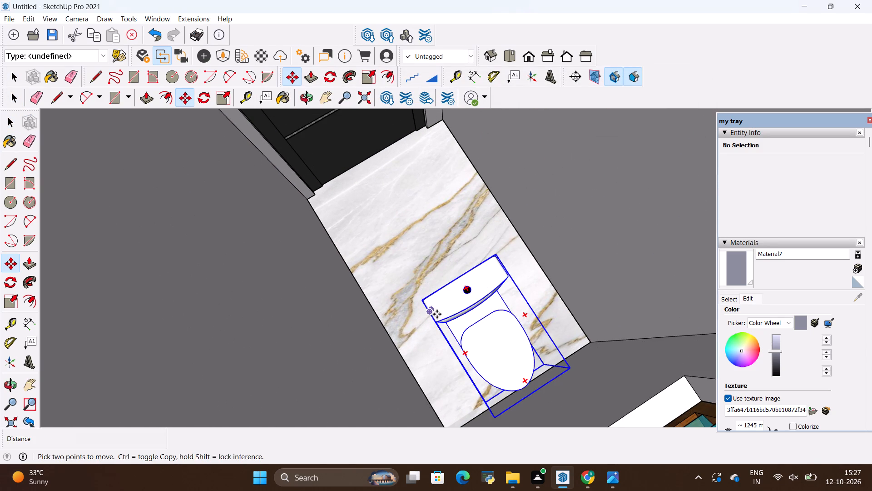
# Scale the toilet up uniformly from a corner by a factor of about 1.13.
pyautogui.press('s')
pyautogui.click(499, 255)
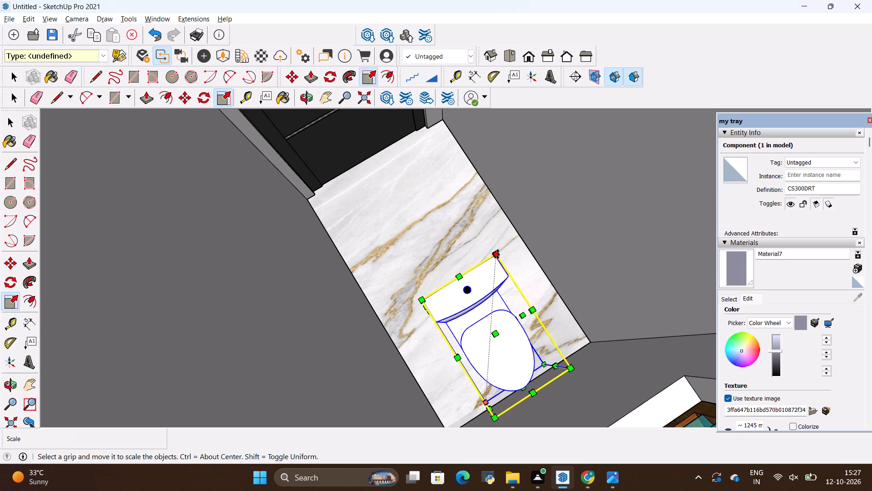
pyautogui.click(494, 230)
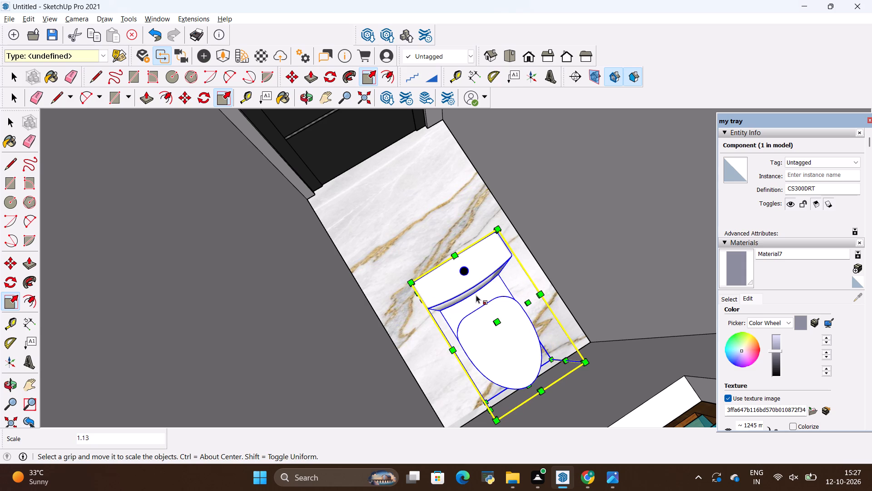
# Move the toilet slightly across the width of the bathroom floor, along the green axis.
pyautogui.press('m')
pyautogui.click(486, 320)
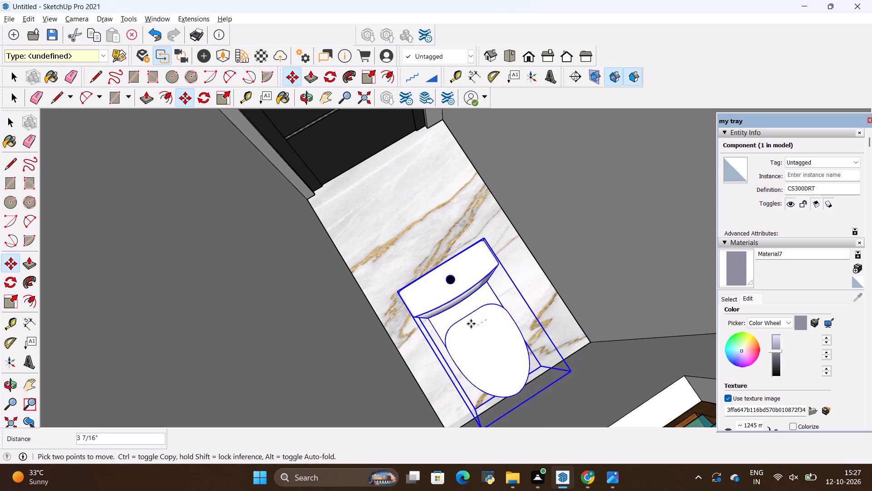
pyautogui.click(479, 327)
# Rotate the toilet 180 degrees about a point on the floor of the adjoining bedroom next to the kitchen.
pyautogui.scroll(-13, 430, 276)
pyautogui.moveTo(427, 344); pyautogui.dragTo(634, 299, button='middle')
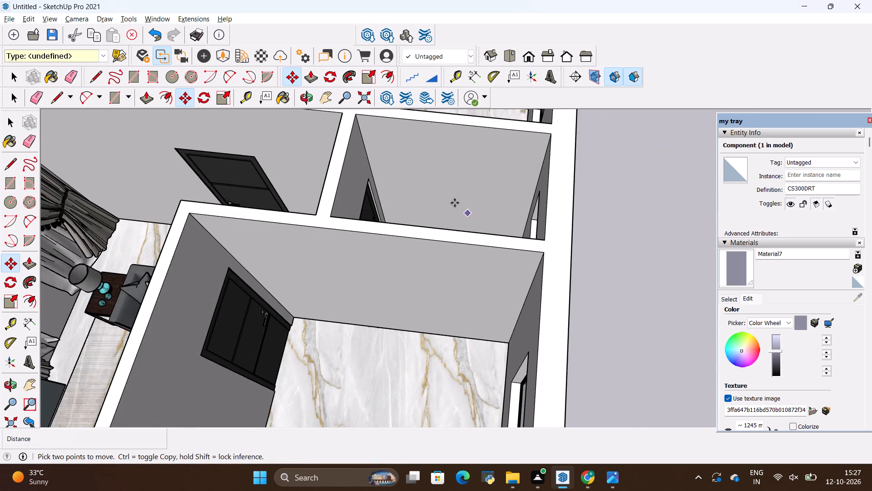
pyautogui.scroll(4, 454, 203)
pyautogui.moveTo(413, 262); pyautogui.dragTo(611, 294, button='middle')
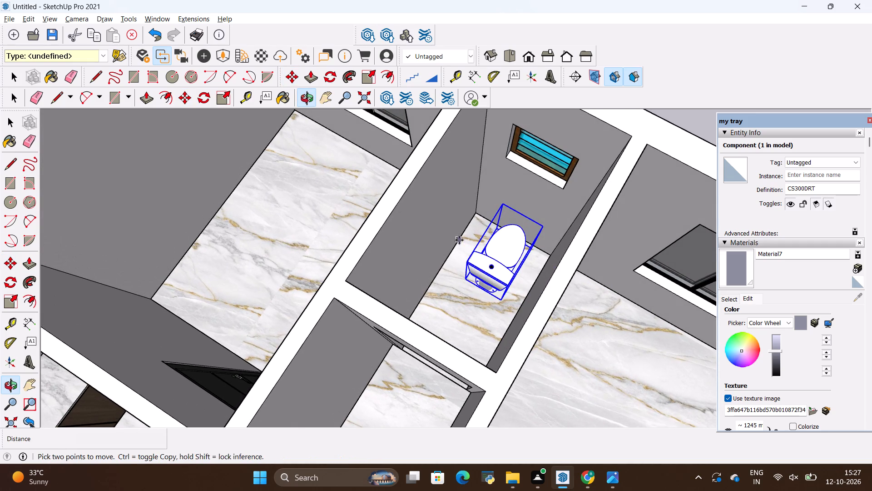
pyautogui.click(334, 77)
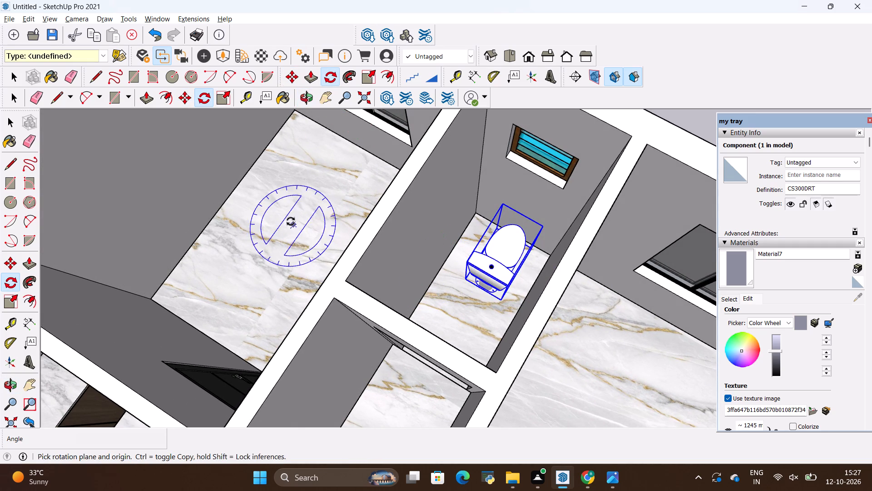
pyautogui.click(298, 214)
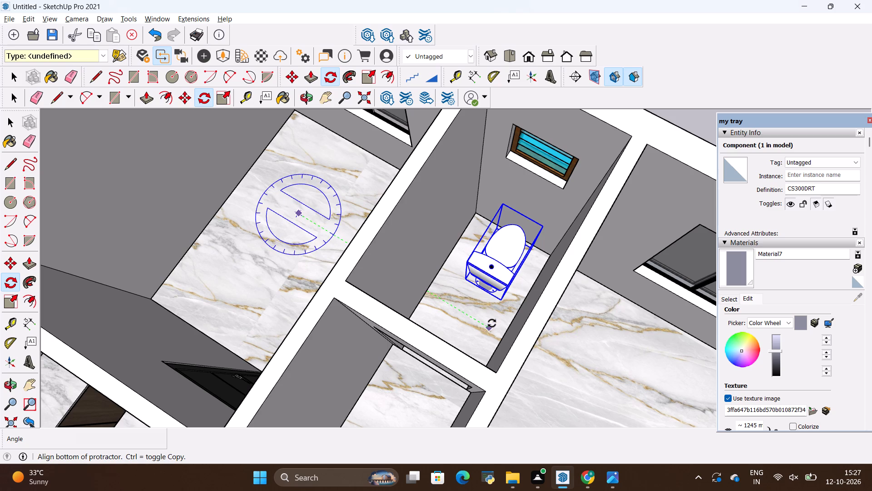
pyautogui.click(492, 323)
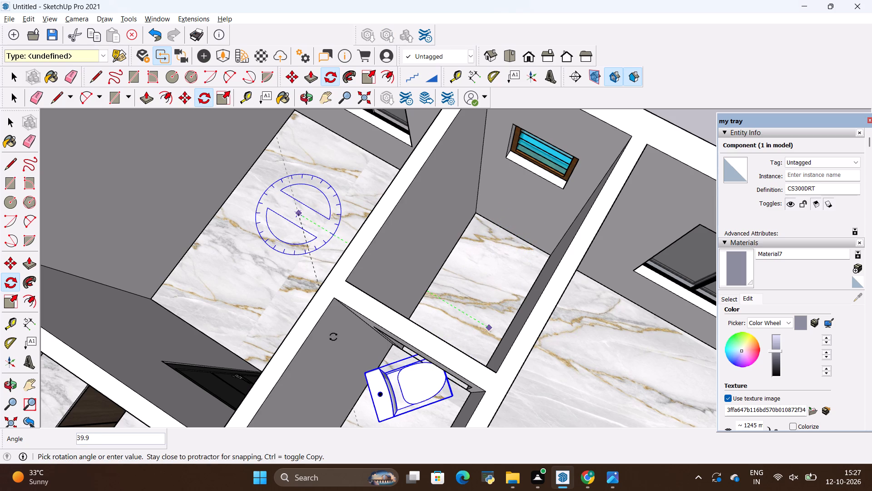
pyautogui.scroll(-10, 404, 340)
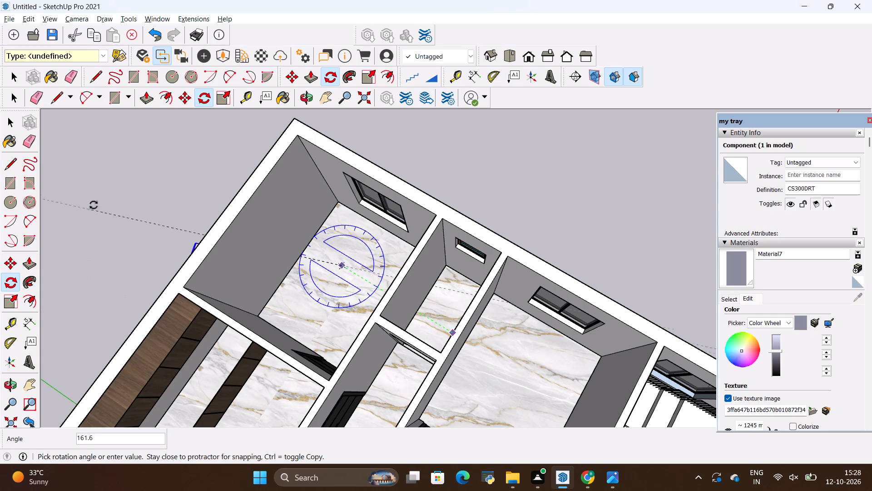
pyautogui.click(186, 172)
pyautogui.press('space')
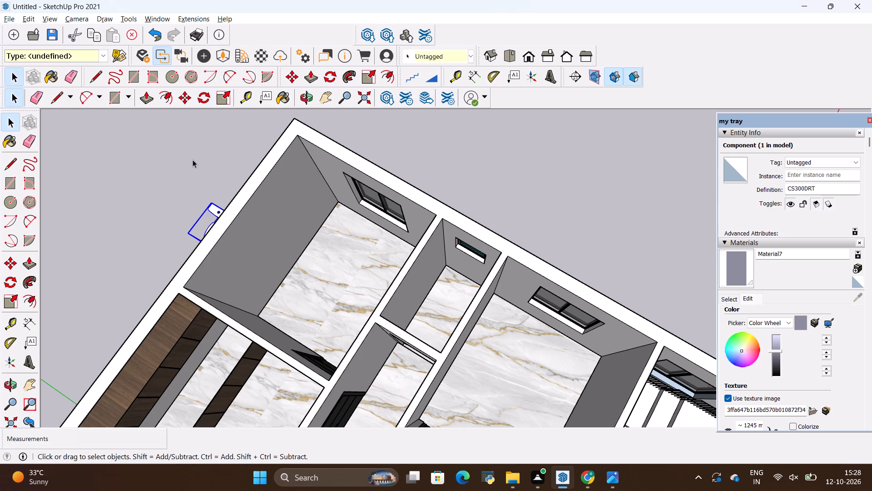
# Move the toilet from outside the house onto the floor of the bedroom next to the kitchen, below the window.
pyautogui.click(193, 160)
pyautogui.scroll(-4, 247, 241)
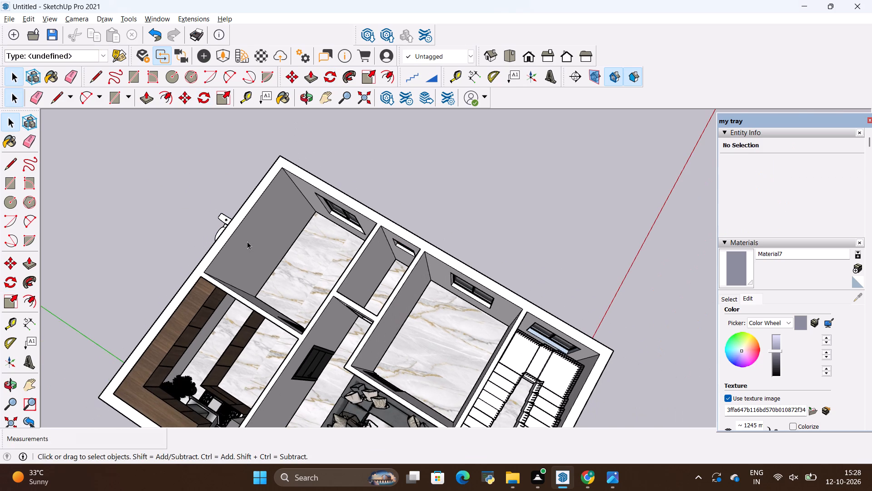
pyautogui.scroll(-2, 242, 240)
pyautogui.scroll(18, 235, 239)
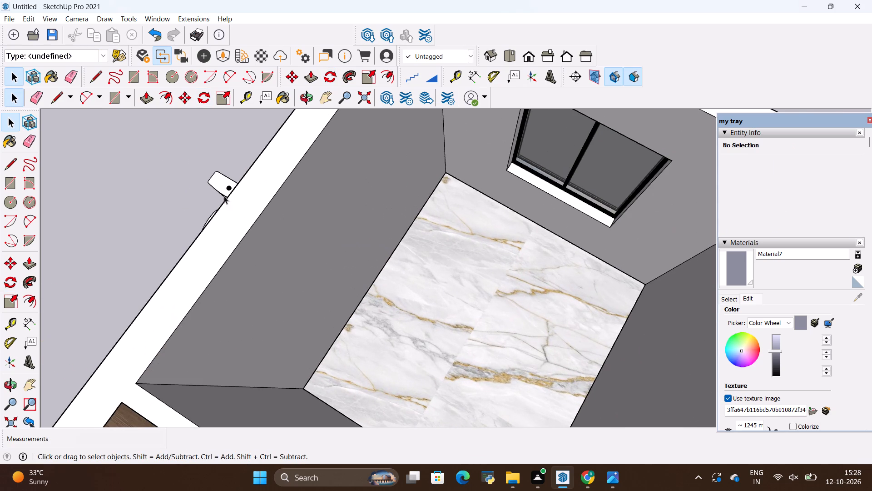
pyautogui.click(216, 183)
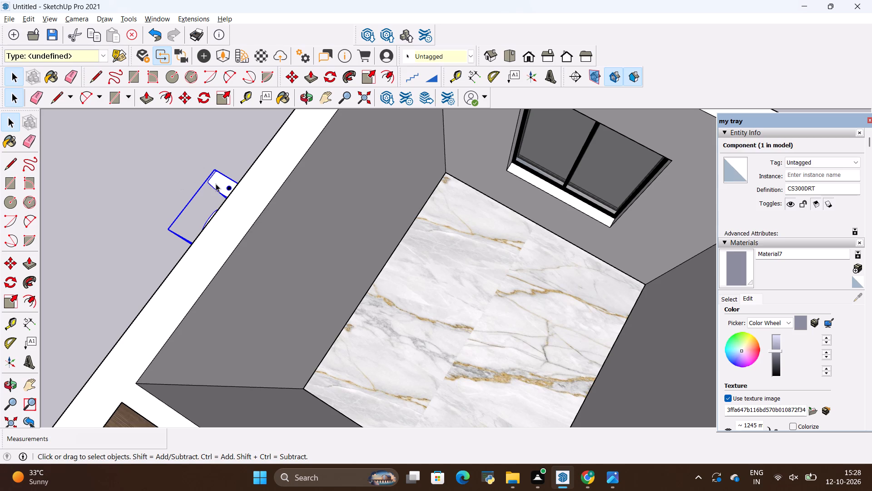
pyautogui.press('m')
pyautogui.click(213, 170)
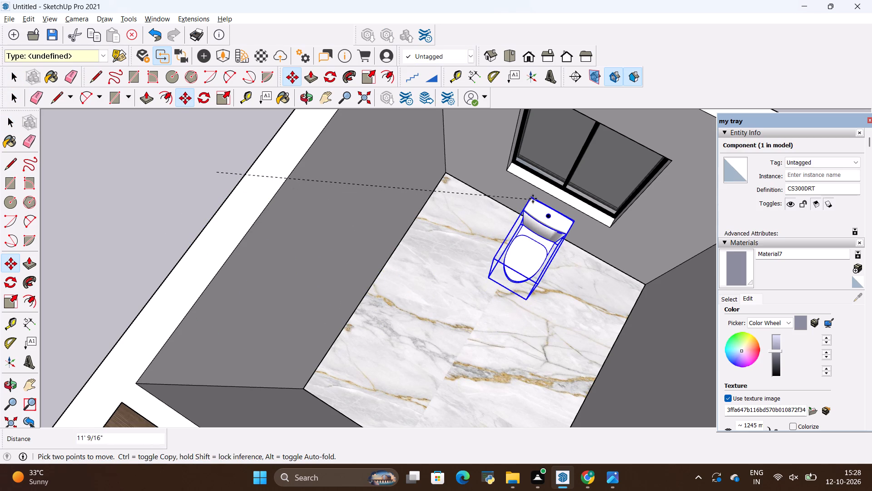
pyautogui.click(540, 189)
pyautogui.scroll(-5, 452, 313)
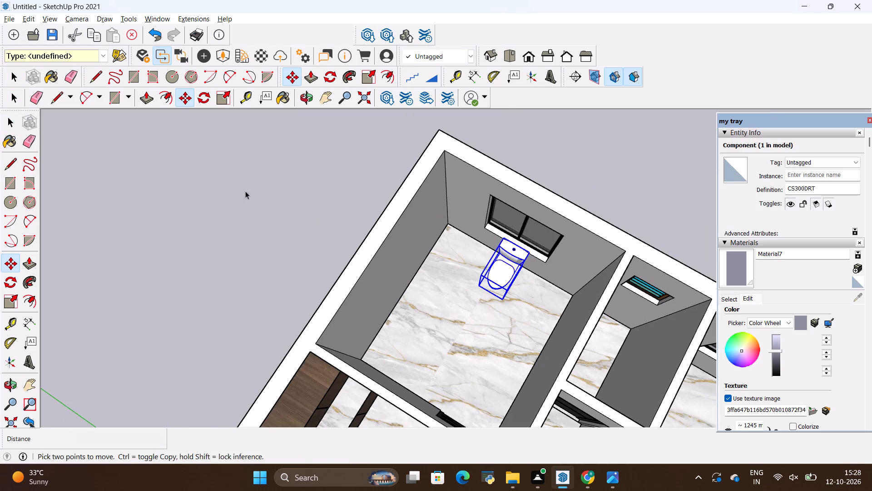
pyautogui.press('space')
pyautogui.click(241, 189)
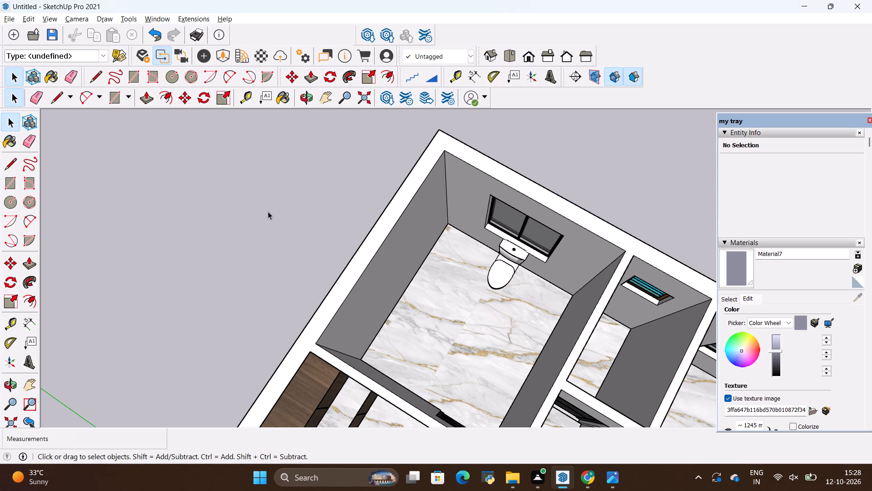
# Move the toilet about 6' 11" from the bedroom into the small bathroom, against the wall below the ventilator.
pyautogui.scroll(-3, 253, 239)
pyautogui.scroll(3, 321, 204)
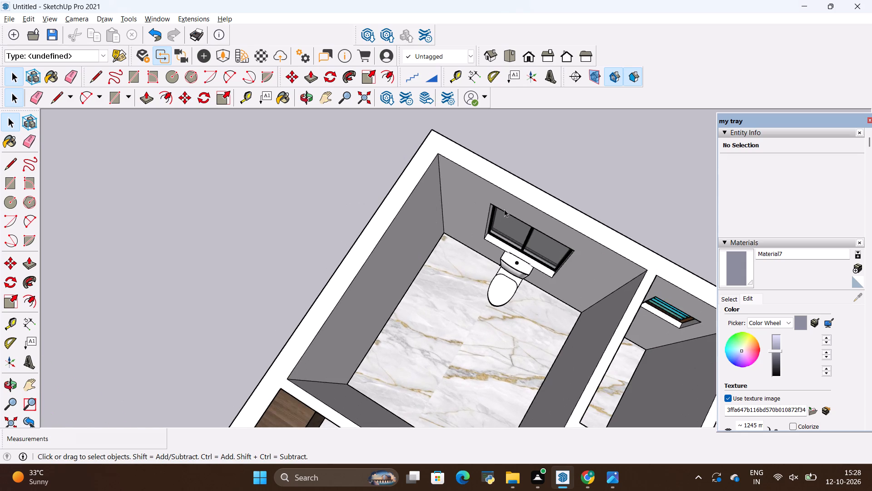
pyautogui.scroll(-4, 380, 236)
pyautogui.click(474, 274)
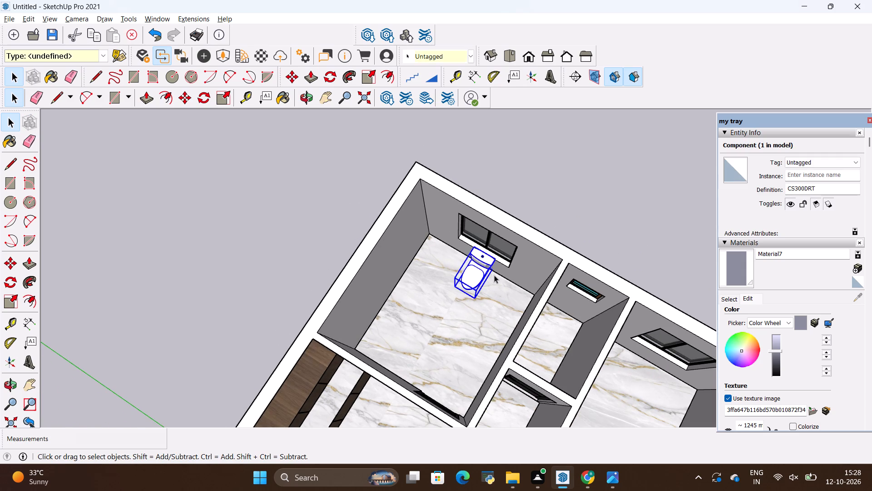
pyautogui.press('m')
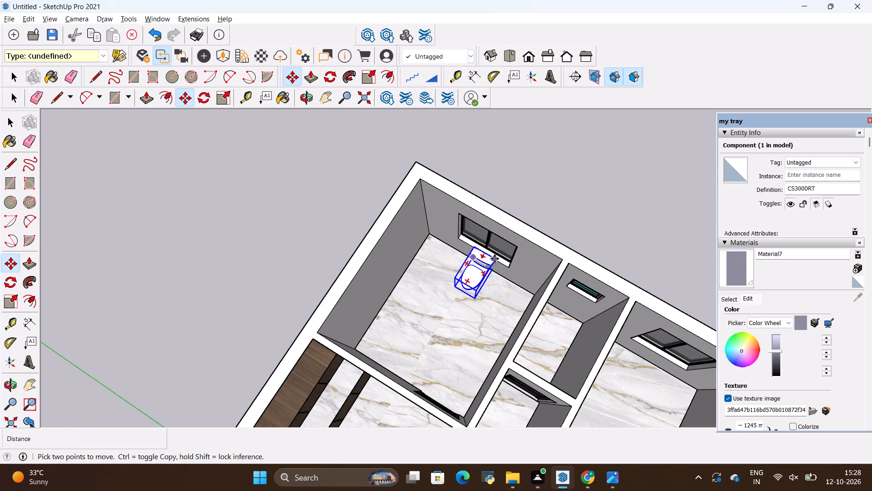
pyautogui.click(495, 259)
pyautogui.click(585, 311)
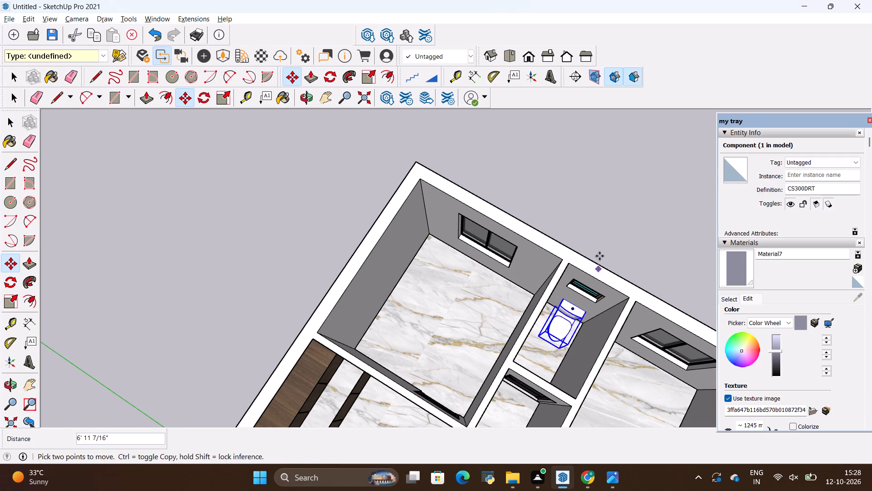
pyautogui.press('space')
pyautogui.click(605, 240)
# Examine the toilet's placement in the small bathroom and the layout of the surrounding rooms.
pyautogui.scroll(-6, 489, 425)
pyautogui.moveTo(555, 405); pyautogui.dragTo(589, 386, button='middle')
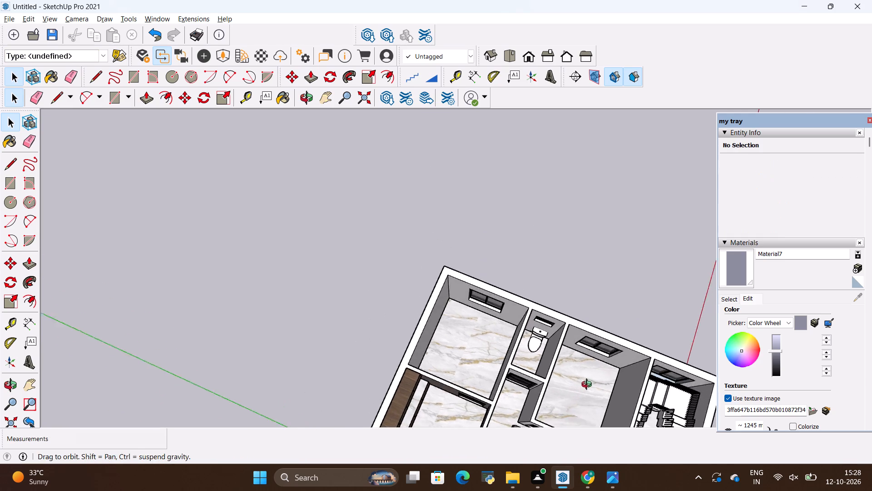
pyautogui.moveTo(589, 386); pyautogui.dragTo(604, 349, button='middle')
pyautogui.scroll(20, 560, 355)
pyautogui.scroll(2, 560, 355)
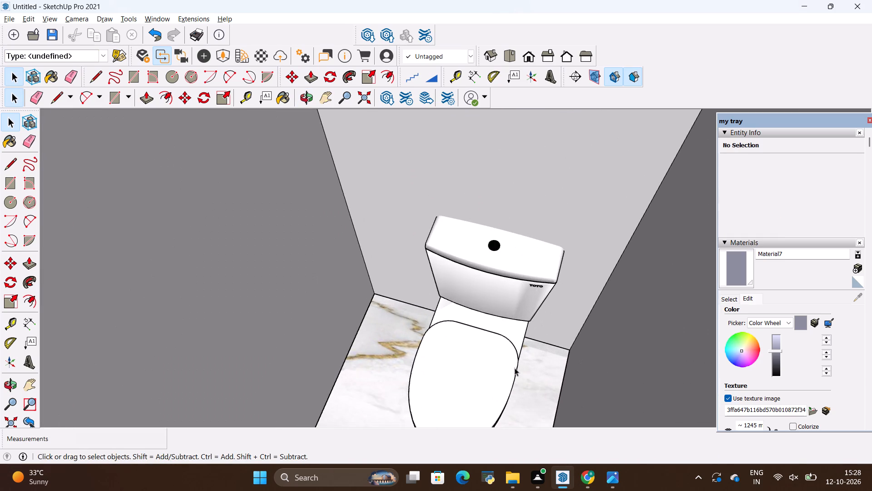
pyautogui.moveTo(512, 369); pyautogui.dragTo(517, 289, button='middle')
pyautogui.scroll(-8, 520, 293)
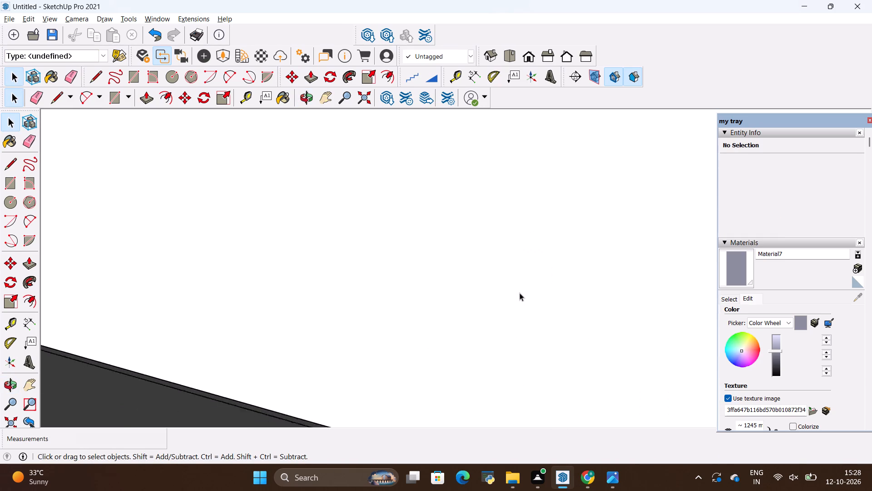
pyautogui.scroll(-15, 520, 293)
pyautogui.moveTo(524, 249); pyautogui.dragTo(545, 382, button='middle')
pyautogui.scroll(-20, 512, 371)
pyautogui.scroll(-12, 512, 371)
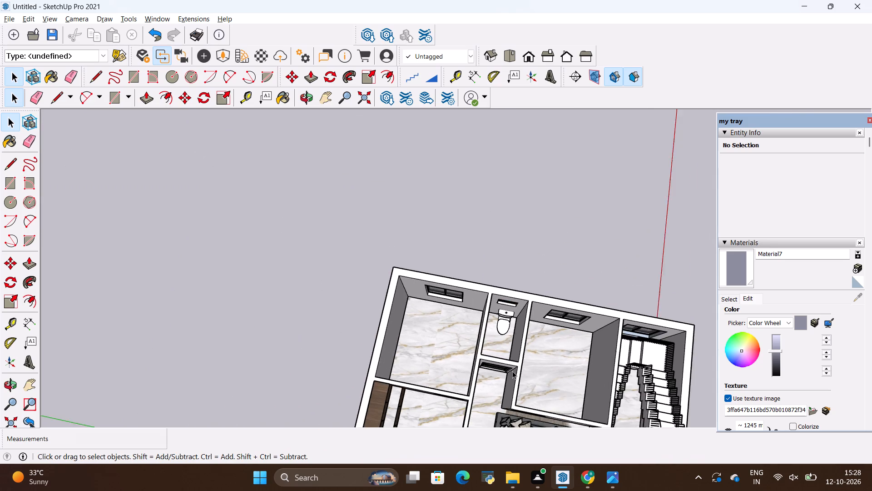
pyautogui.moveTo(509, 369); pyautogui.dragTo(626, 318, button='middle')
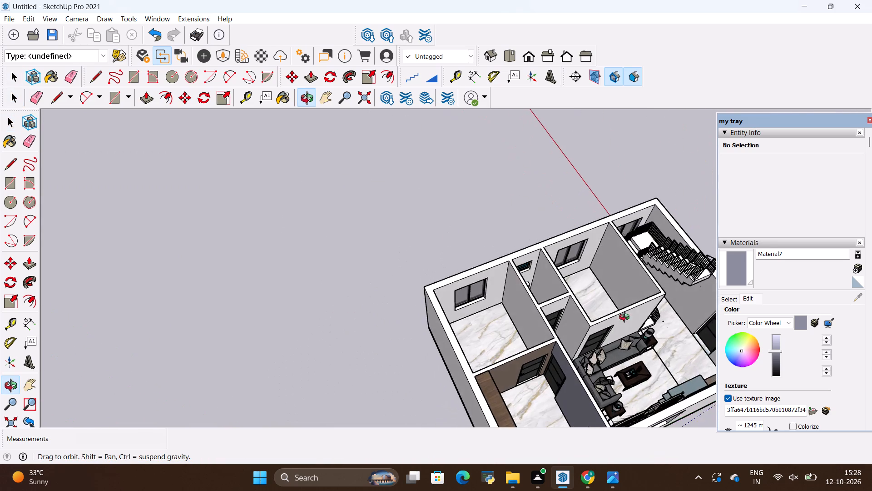
pyautogui.moveTo(626, 318); pyautogui.dragTo(449, 291, button='middle')
pyautogui.scroll(1, 449, 291)
pyautogui.scroll(-9, 449, 288)
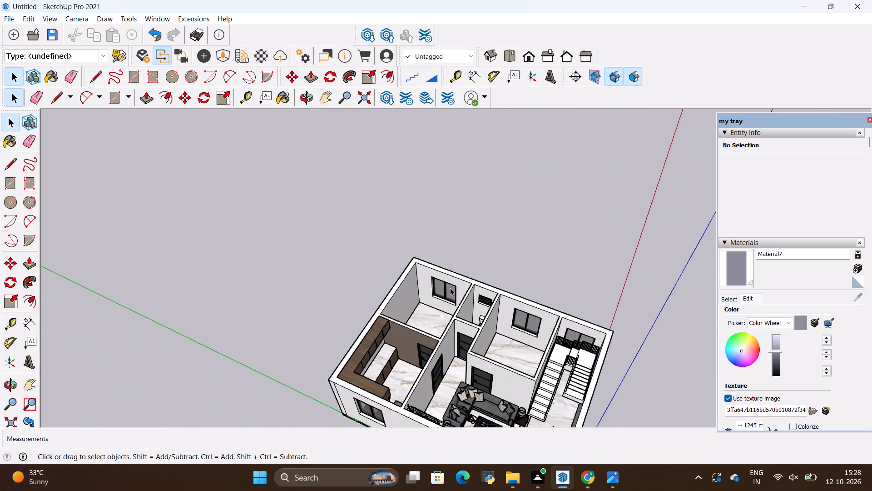
pyautogui.scroll(-3, 450, 288)
pyautogui.scroll(9, 421, 312)
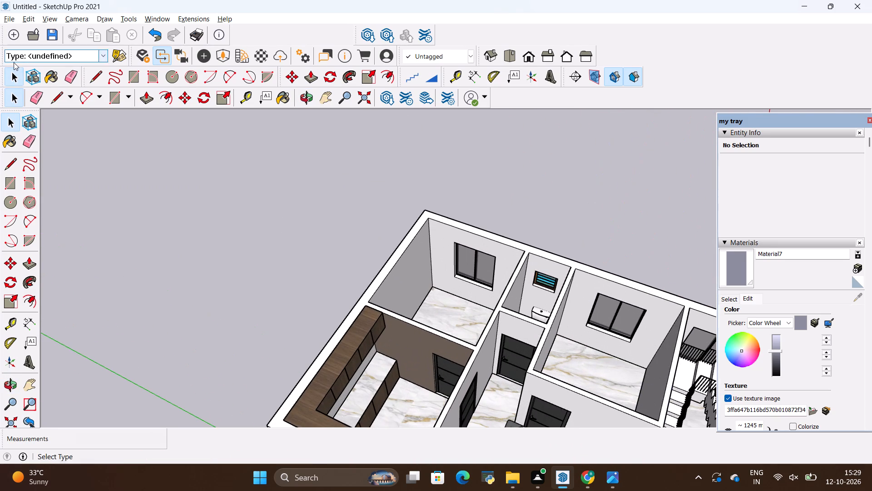
# Import the Bed (1) model from the ALL 3D WAREHOUSE ITEMS folder and place it outside the house, beyond the bedroom wall.
pyautogui.click(4, 18)
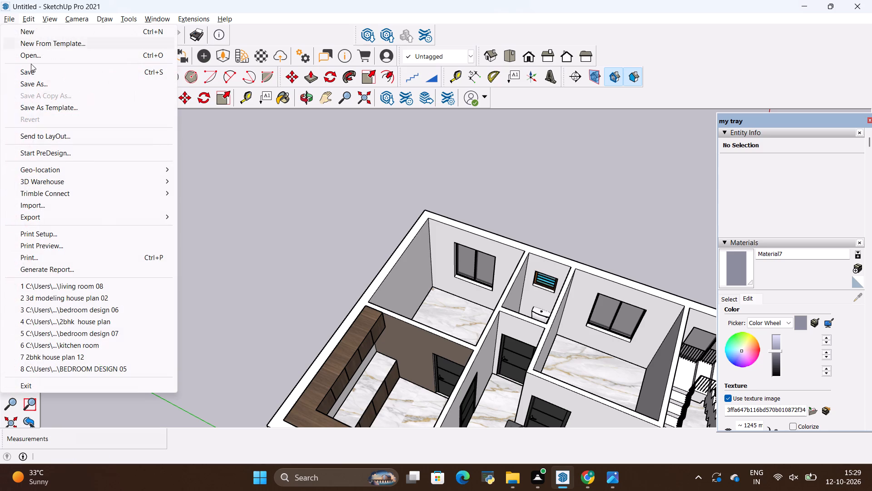
pyautogui.moveTo(64, 211); pyautogui.dragTo(64, 206)
pyautogui.click(64, 206)
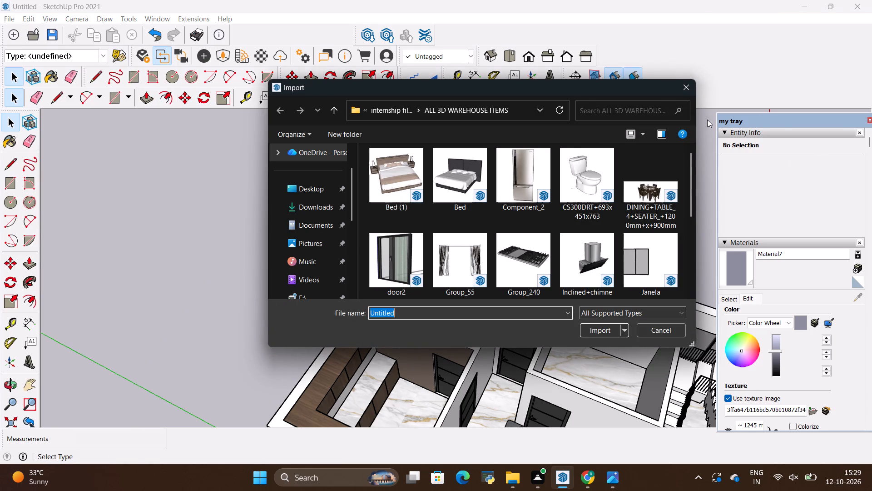
pyautogui.click(448, 171)
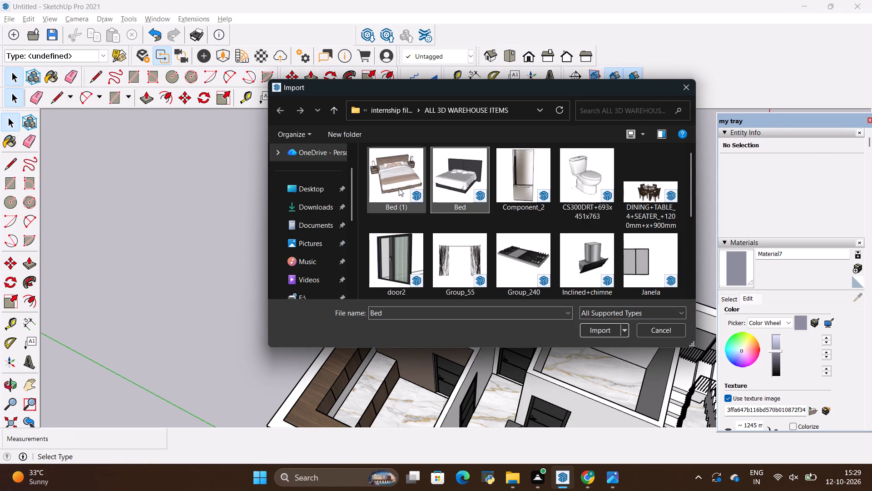
pyautogui.click(389, 187)
pyautogui.click(608, 332)
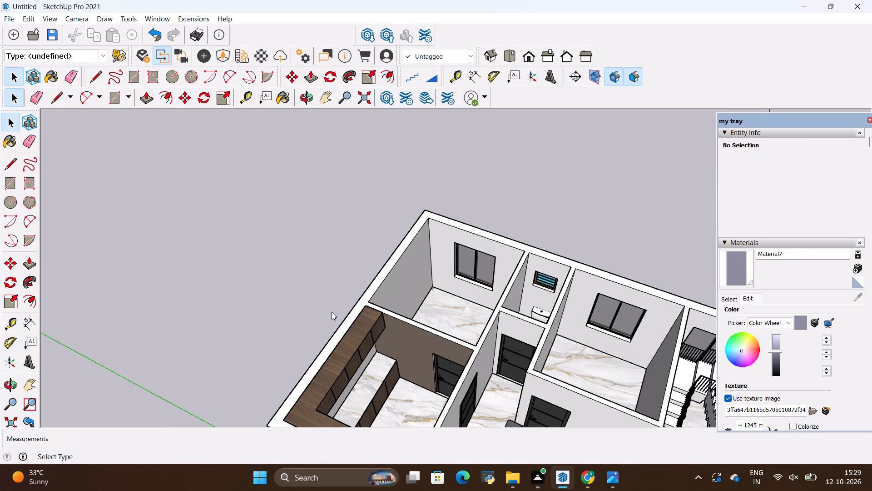
pyautogui.scroll(-6, 332, 312)
pyautogui.click(240, 269)
pyautogui.scroll(-4, 317, 261)
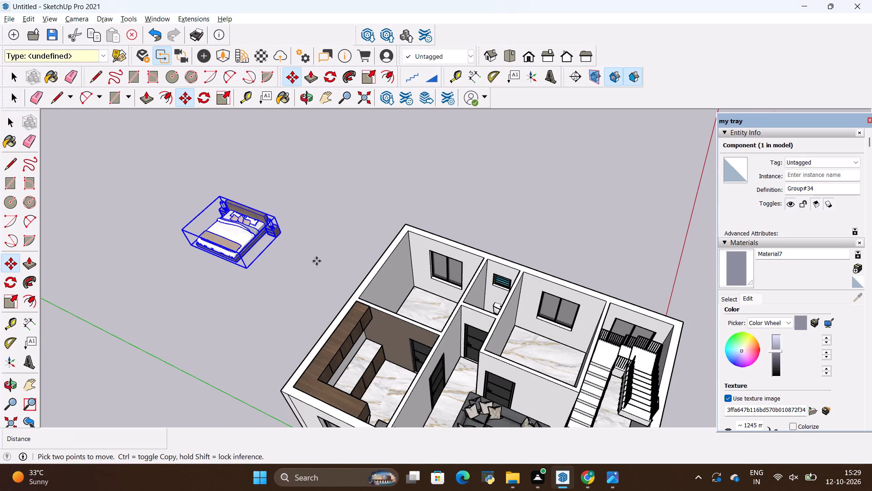
# Move the imported bed about 7' 7" closer to the house.
pyautogui.click(284, 266)
pyautogui.click(331, 291)
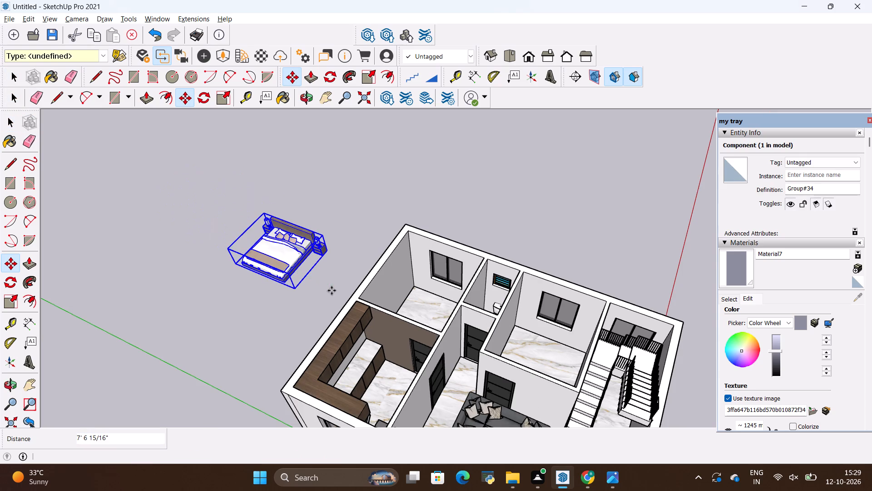
pyautogui.press('space')
# Scale the bed down uniformly from a headboard corner to a factor of about 0.66.
pyautogui.click(312, 235)
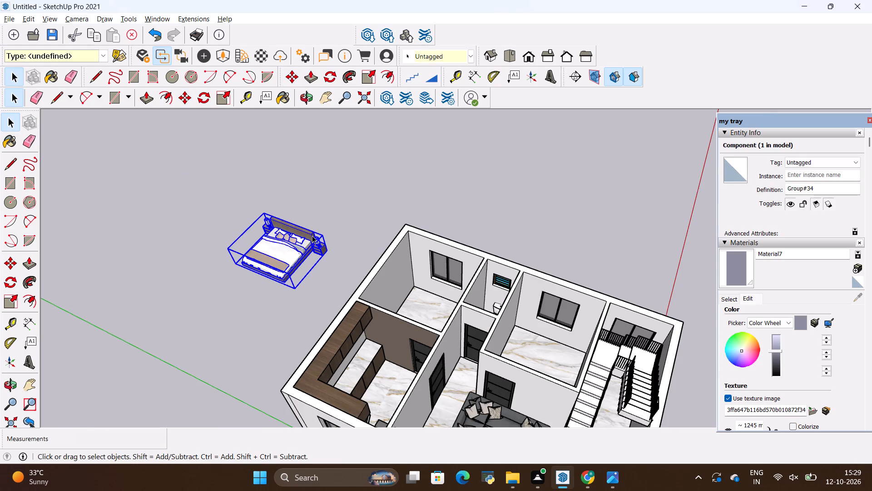
pyautogui.press('space')
pyautogui.click(347, 207)
pyautogui.click(287, 244)
pyautogui.press('m')
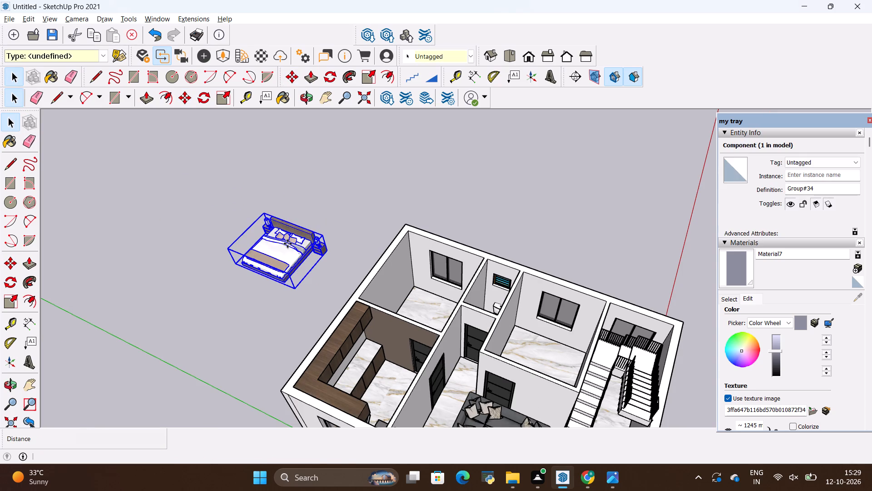
pyautogui.press('s')
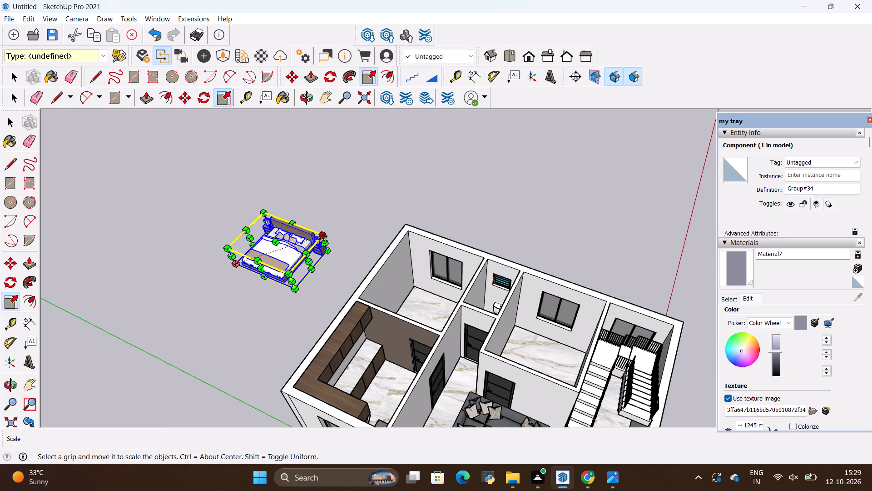
pyautogui.click(325, 235)
pyautogui.click(292, 244)
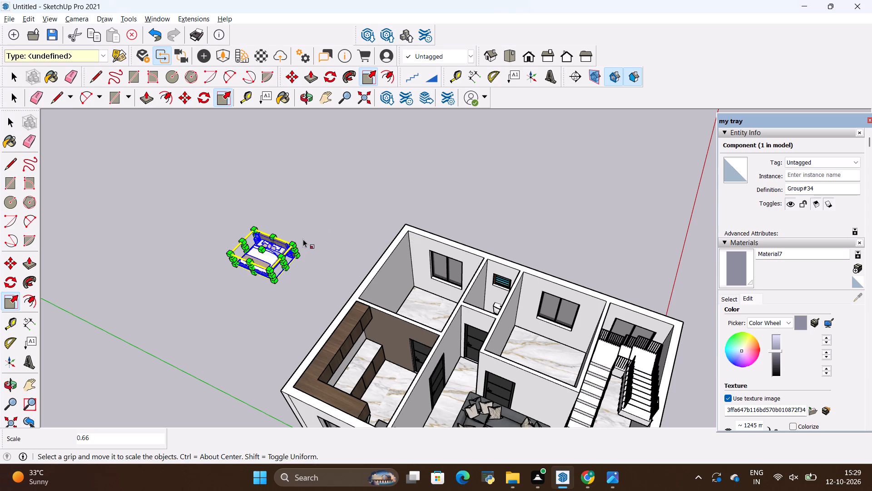
pyautogui.press('space')
pyautogui.click(306, 242)
# Move the bed about 24' 3" into the bedroom next to the kitchen, with its headboard toward the window wall.
pyautogui.click(272, 250)
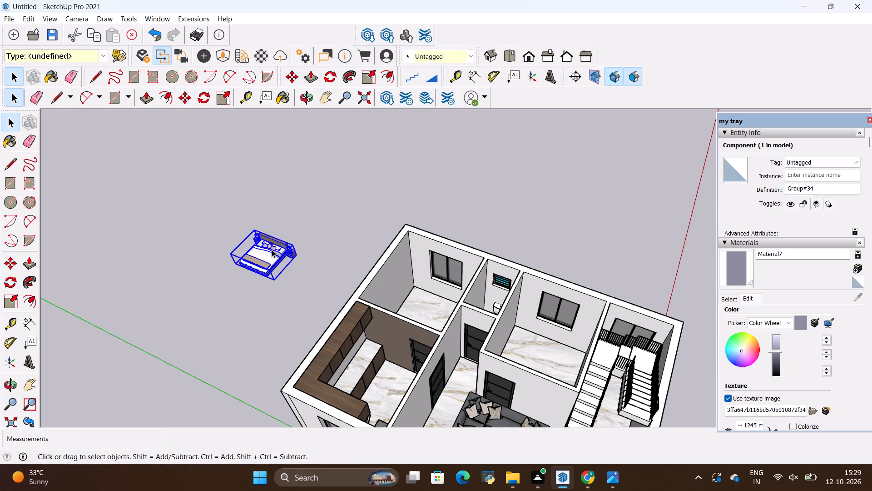
pyautogui.press('m')
pyautogui.scroll(6, 284, 253)
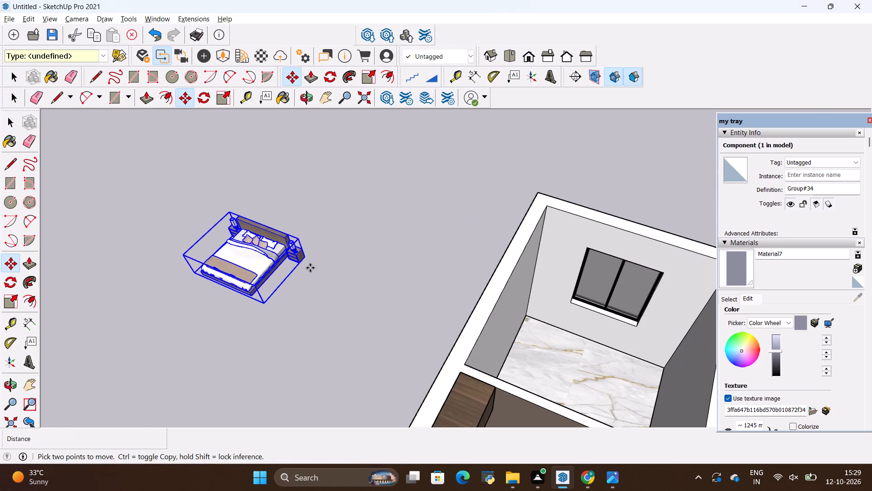
pyautogui.click(308, 259)
pyautogui.scroll(-12, 261, 265)
pyautogui.moveTo(414, 306); pyautogui.dragTo(434, 345, button='middle')
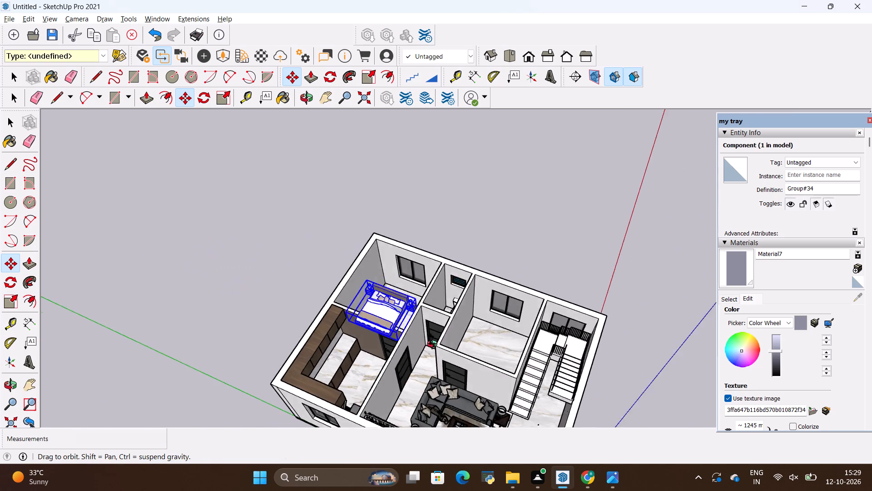
pyautogui.moveTo(434, 345); pyautogui.dragTo(553, 410, button='middle')
pyautogui.scroll(4, 418, 303)
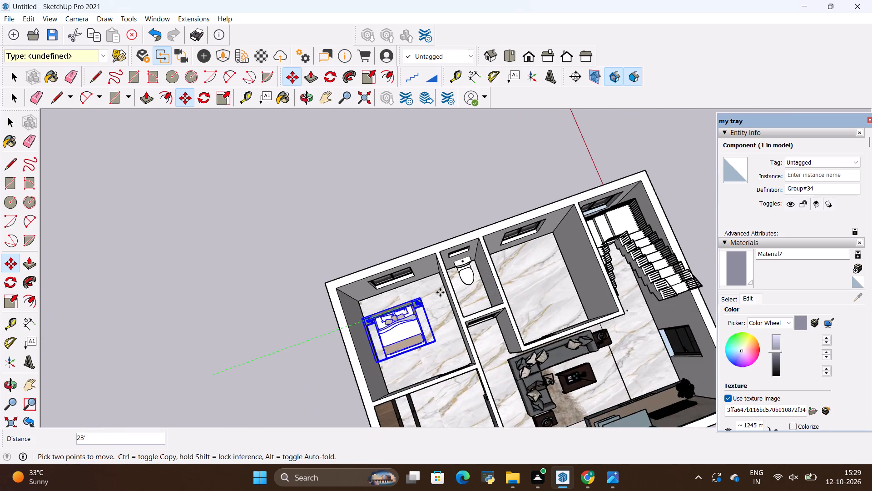
pyautogui.scroll(6, 440, 292)
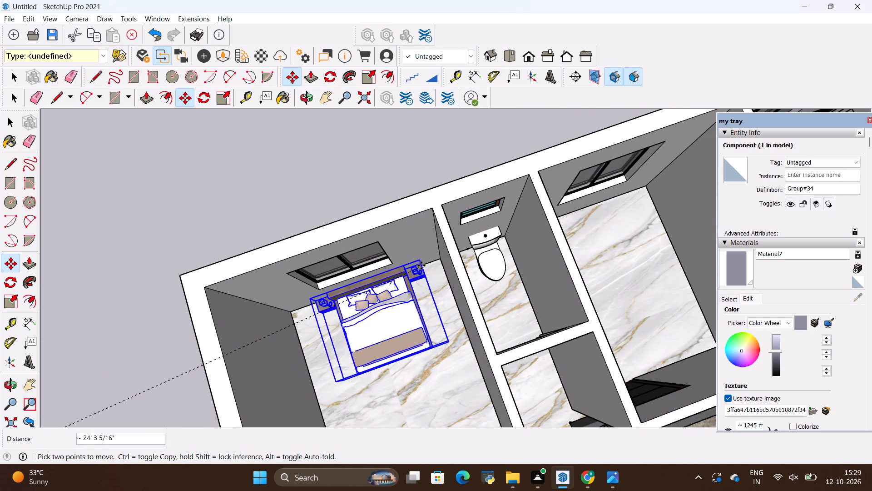
pyautogui.click(414, 266)
# Scale the bed up uniformly from its foot corner to a factor of about 1.22.
pyautogui.press('s')
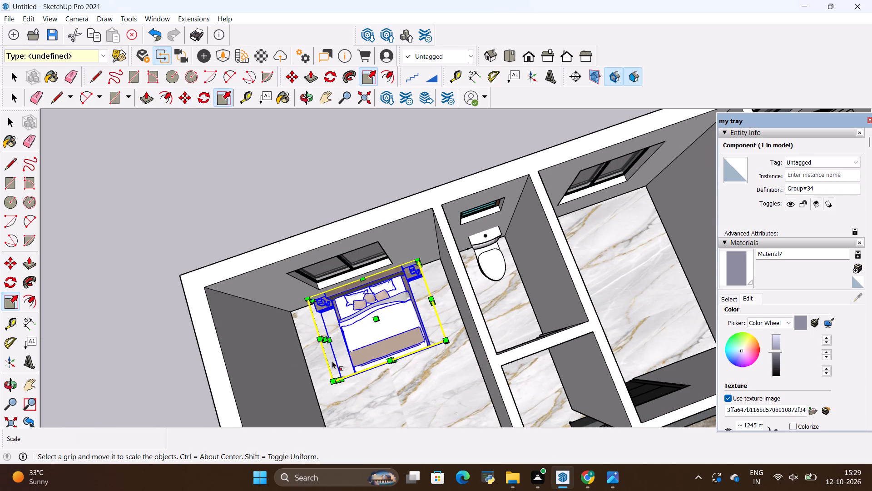
pyautogui.click(330, 378)
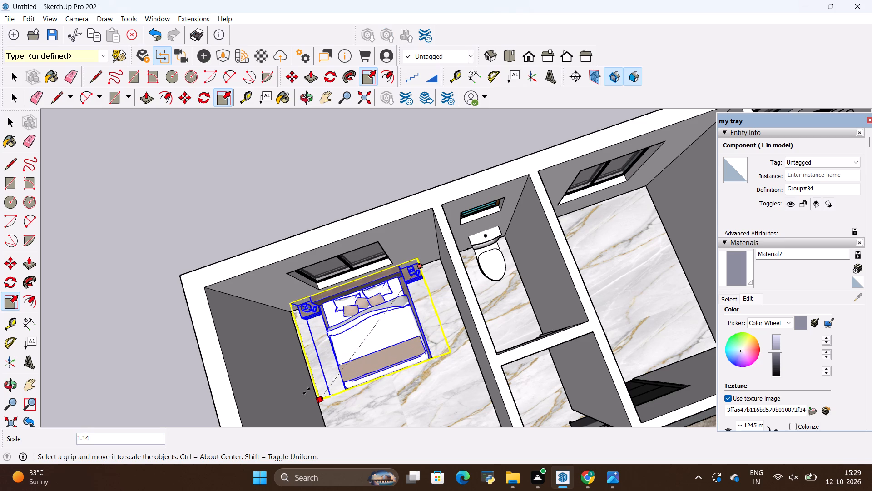
pyautogui.click(298, 401)
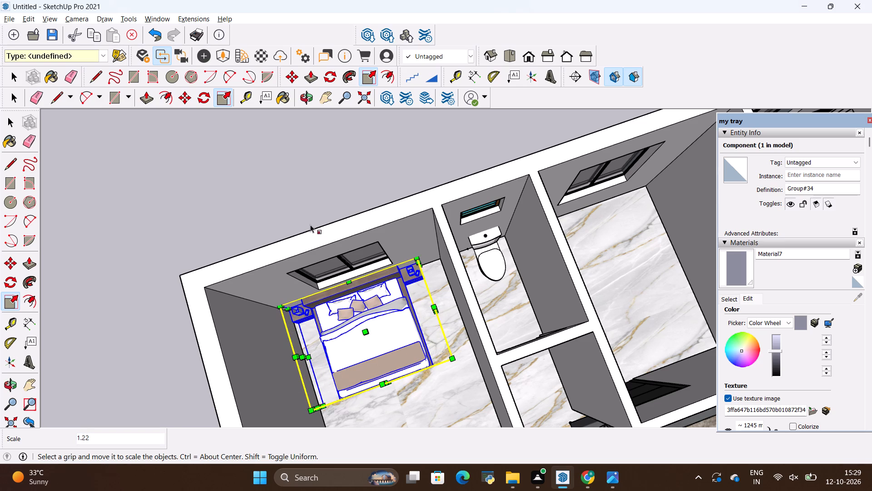
pyautogui.press('space')
pyautogui.click(306, 203)
# Shift the bed slightly sideways along the window wall, toward the toilet side of the bedroom.
pyautogui.scroll(-6, 310, 265)
pyautogui.moveTo(340, 348); pyautogui.dragTo(268, 252, button='middle')
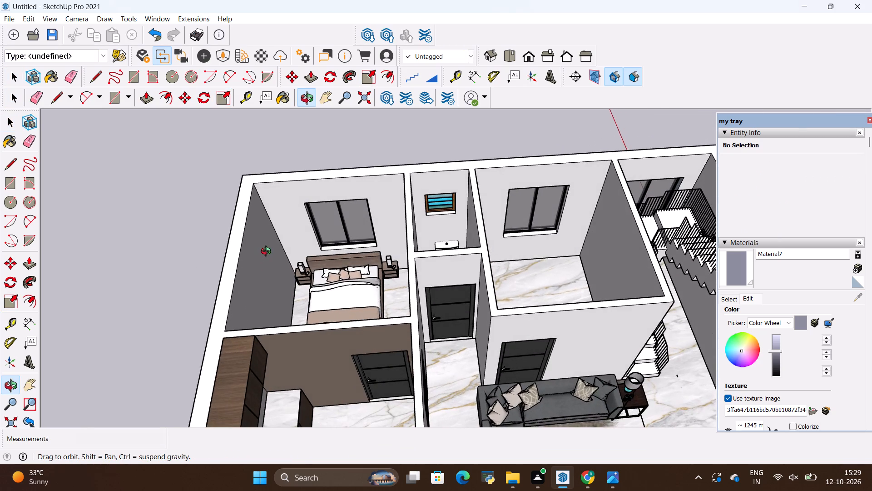
pyautogui.moveTo(268, 252); pyautogui.dragTo(268, 251, button='middle')
pyautogui.scroll(12, 351, 231)
pyautogui.click(377, 300)
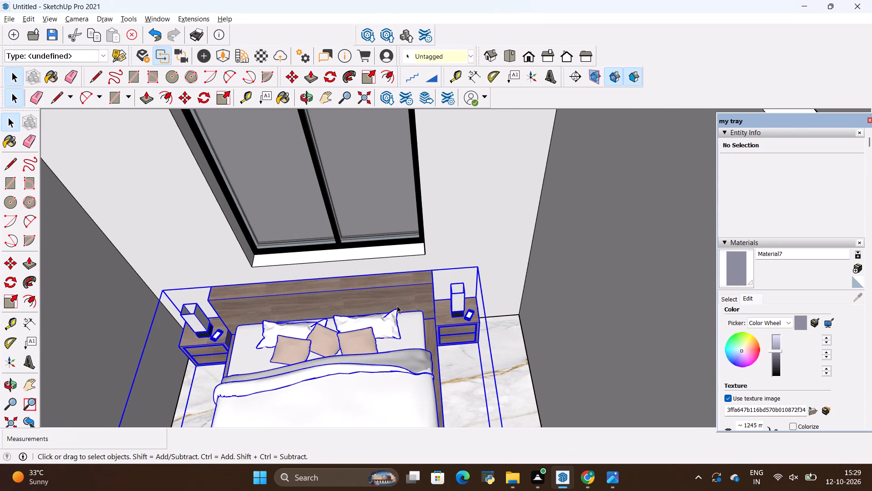
pyautogui.press('m')
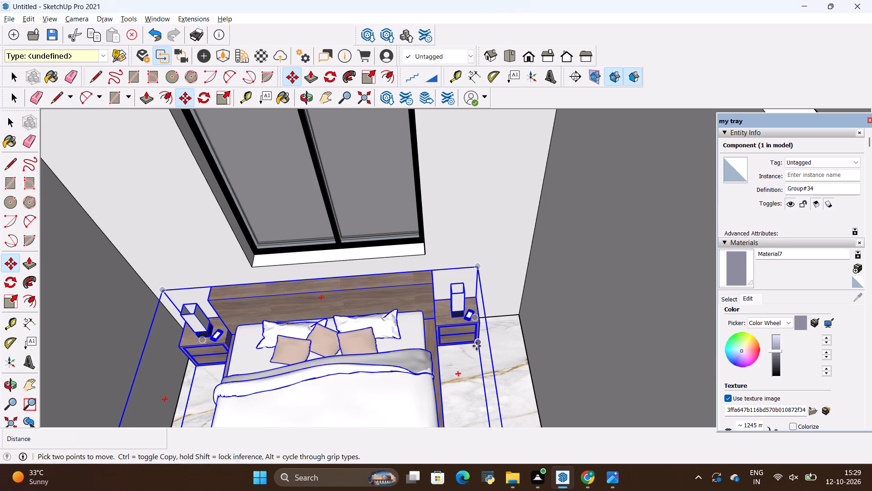
pyautogui.click(476, 345)
pyautogui.click(495, 343)
pyautogui.press('space')
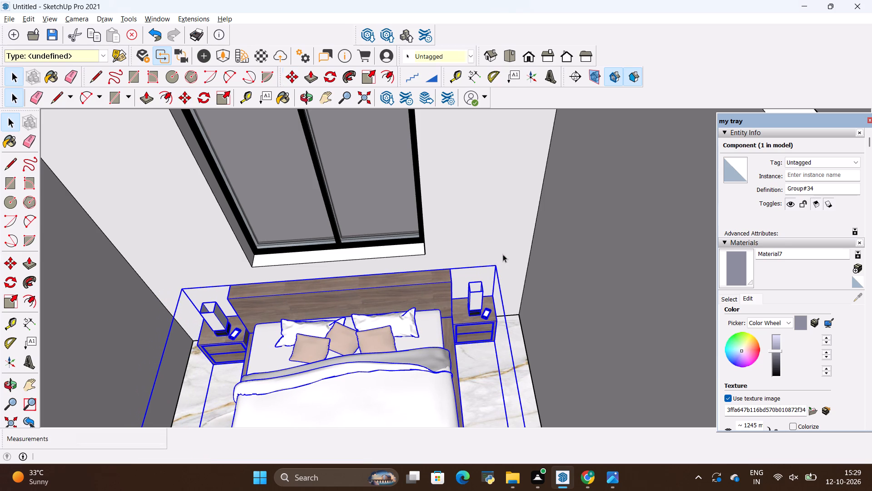
pyautogui.click(503, 254)
pyautogui.scroll(-11, 540, 296)
pyautogui.click(280, 202)
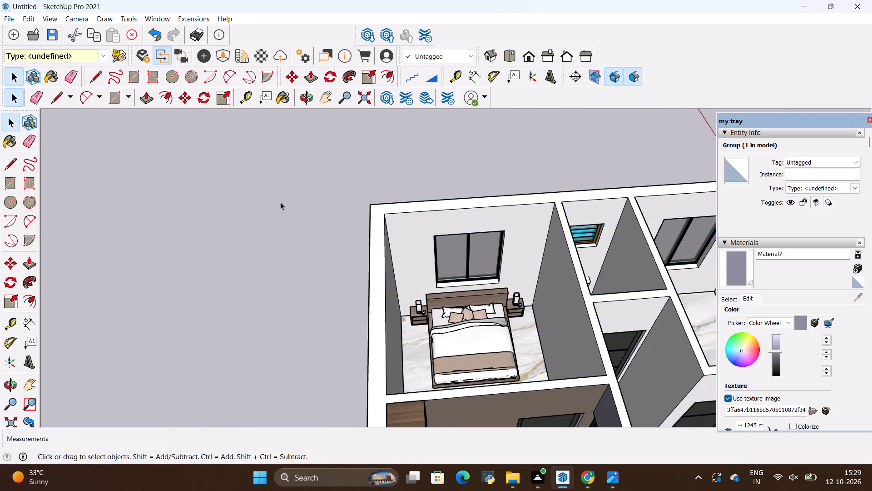
# Stretch the bed lengthwise along the red axis from its foot end, keeping the headboard in place.
pyautogui.scroll(-4, 280, 202)
pyautogui.moveTo(469, 291); pyautogui.dragTo(474, 368, button='middle')
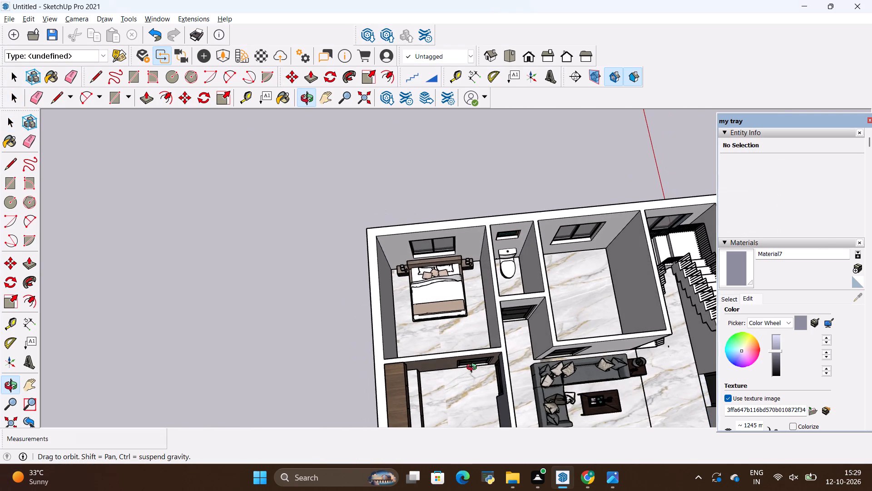
pyautogui.moveTo(474, 368); pyautogui.dragTo(476, 367, button='middle')
pyautogui.moveTo(475, 358); pyautogui.dragTo(471, 326, button='middle')
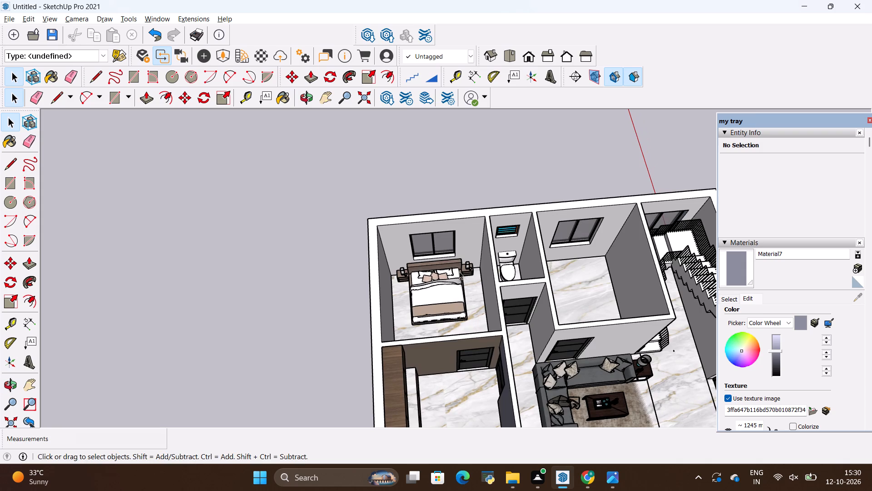
pyautogui.scroll(8, 445, 257)
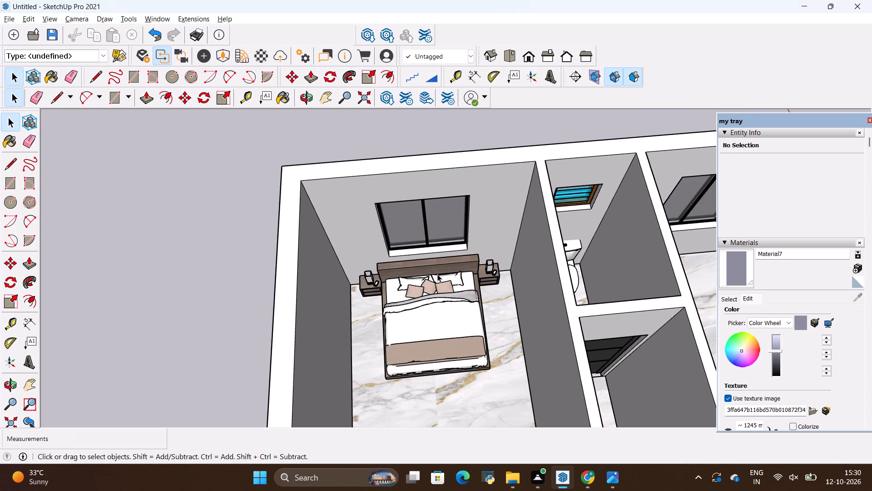
pyautogui.click(427, 299)
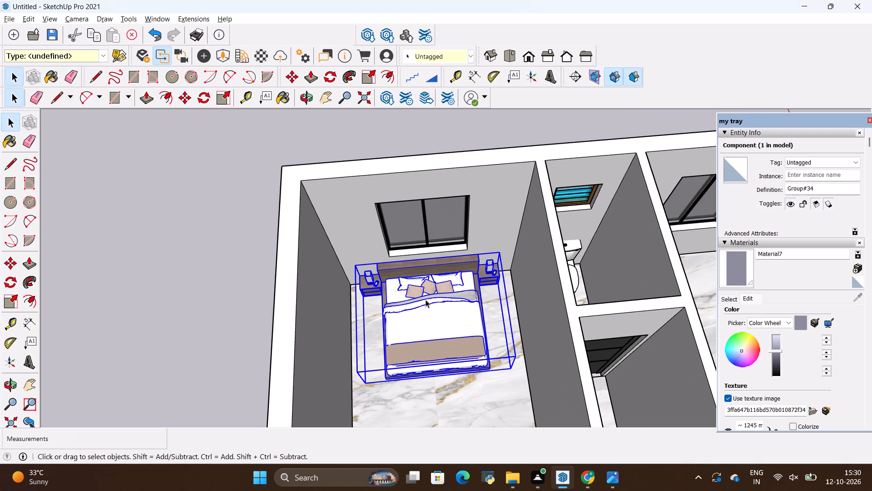
pyautogui.press('s')
pyautogui.click(436, 373)
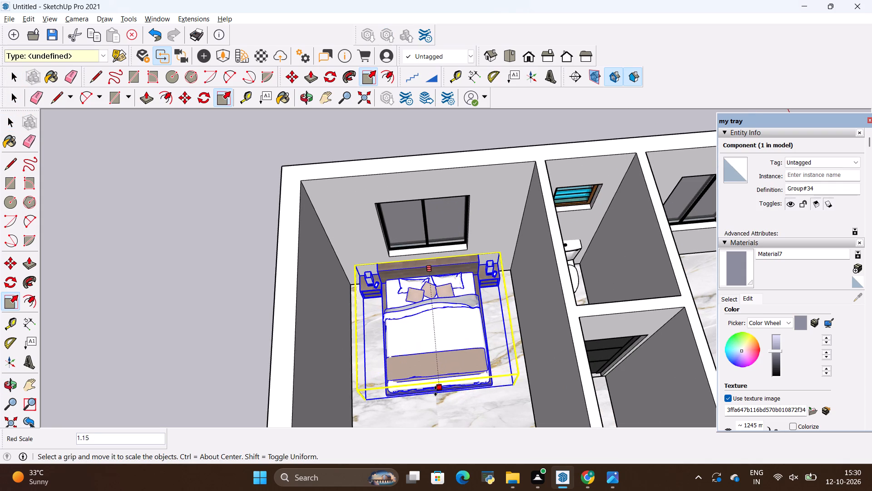
pyautogui.click(436, 394)
pyautogui.press('space')
pyautogui.click(219, 197)
# Copy the bed about 13' 2" along the green axis into the second bedroom, beyond the toilet.
pyautogui.click(392, 304)
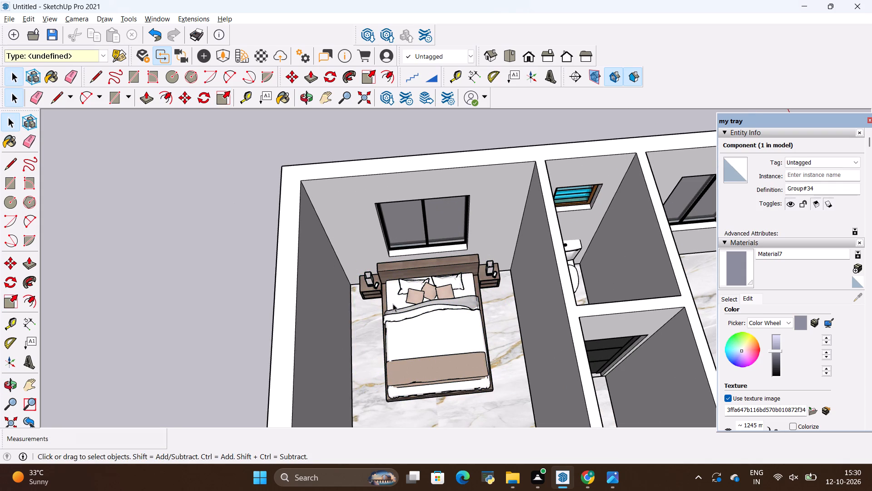
pyautogui.press('m')
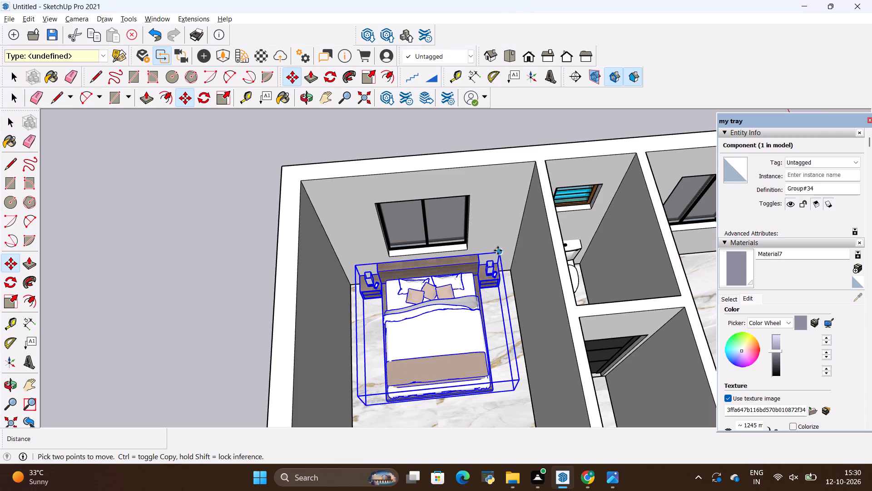
pyautogui.keyDown('ctrl'); pyautogui.click(499, 251); pyautogui.keyUp('ctrl')
pyautogui.scroll(-6, 260, 254)
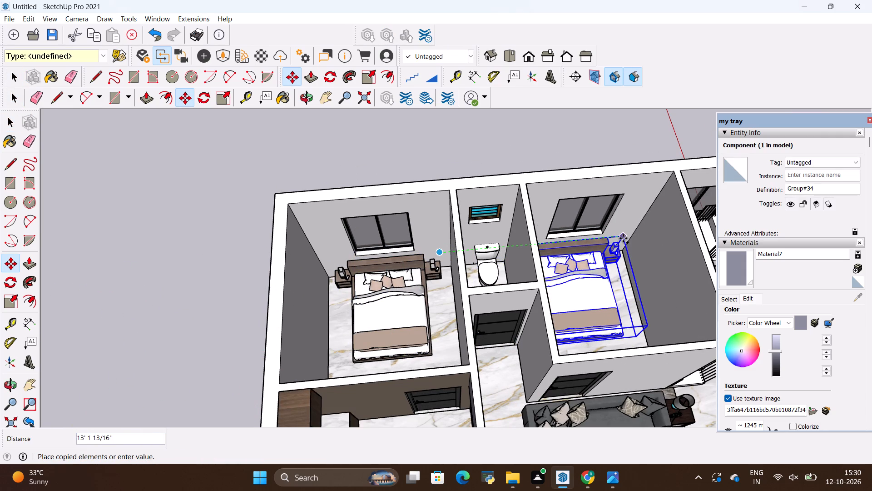
pyautogui.click(623, 238)
pyautogui.moveTo(489, 290); pyautogui.dragTo(345, 278, button='middle')
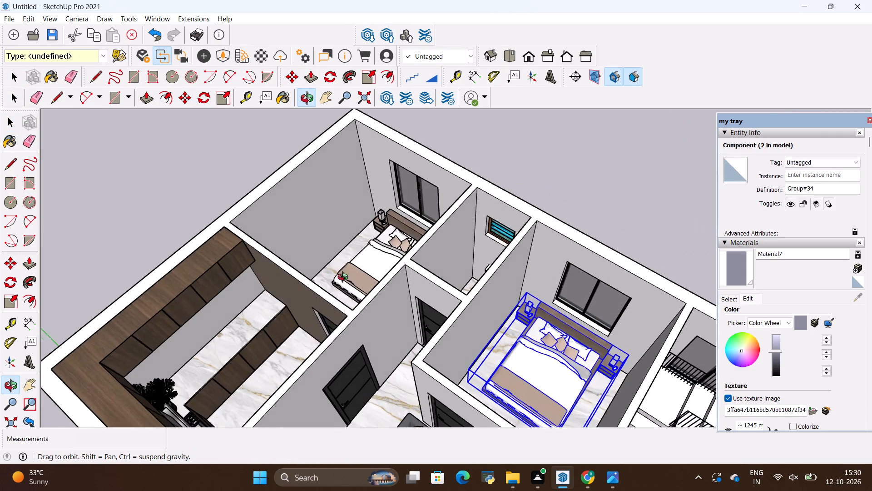
pyautogui.moveTo(345, 278); pyautogui.dragTo(444, 324, button='middle')
pyautogui.press('space')
pyautogui.click(481, 178)
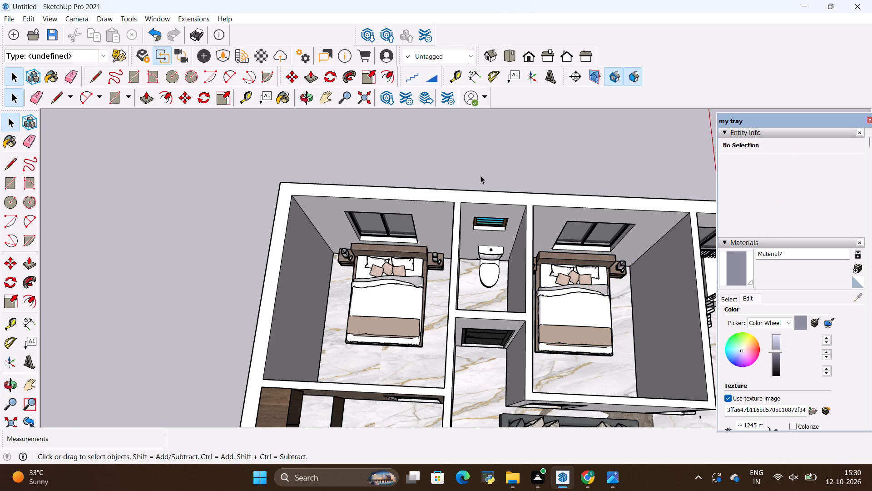
# Move the copied bed in the second bedroom about 2' away from the window wall, toward the living room.
pyautogui.scroll(-4, 267, 181)
pyautogui.scroll(-4, 221, 184)
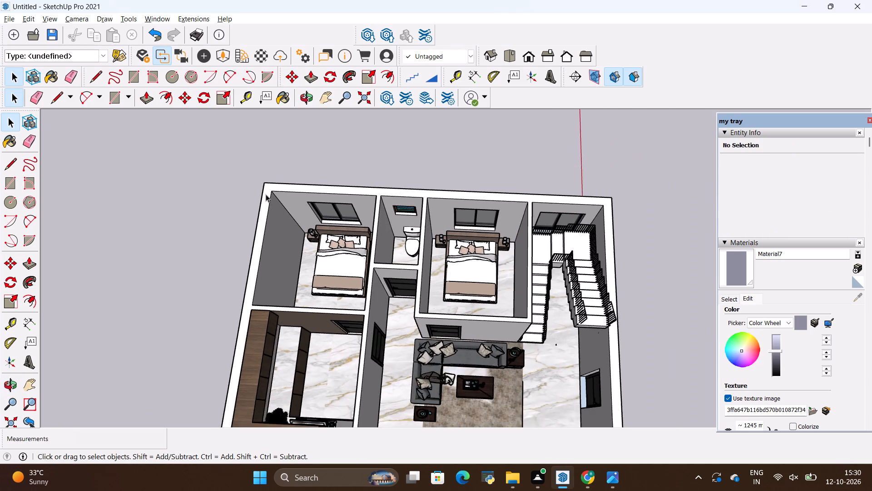
pyautogui.scroll(-3, 426, 215)
pyautogui.scroll(9, 453, 238)
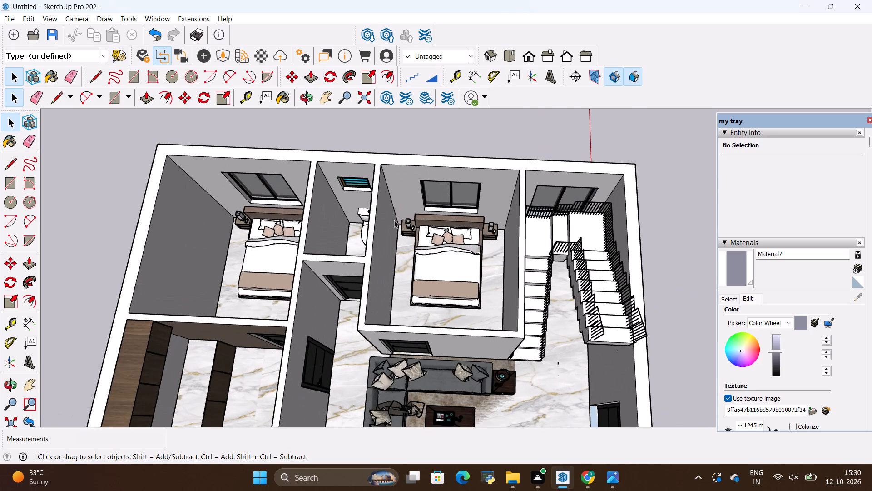
pyautogui.scroll(1, 346, 225)
pyautogui.moveTo(352, 235); pyautogui.dragTo(296, 222, button='middle')
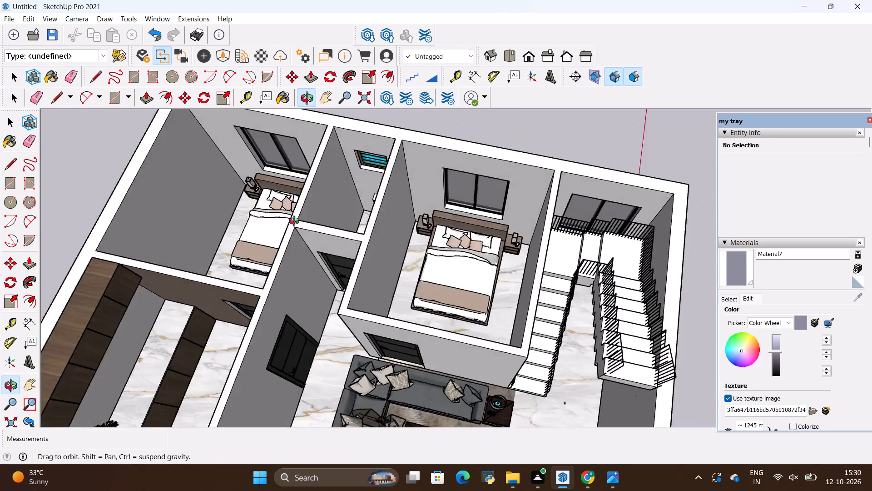
pyautogui.moveTo(296, 222); pyautogui.dragTo(450, 196, button='middle')
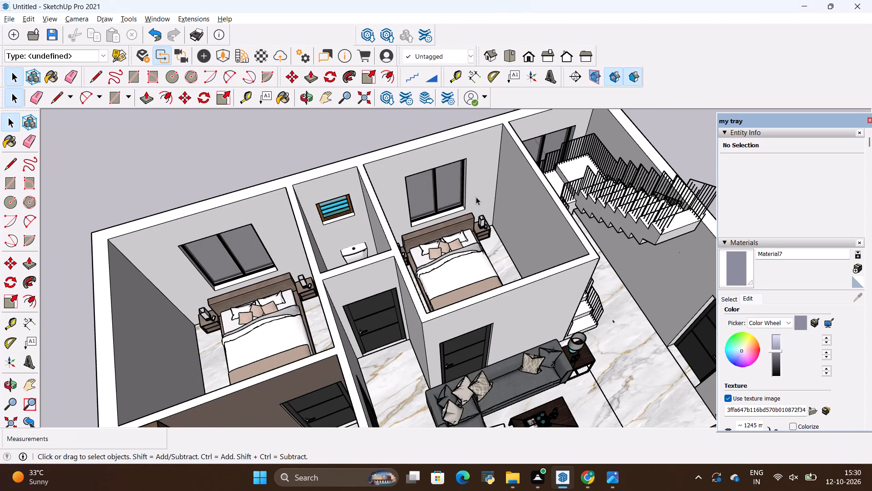
pyautogui.scroll(20, 441, 200)
pyautogui.scroll(4, 441, 200)
pyautogui.scroll(-2, 419, 240)
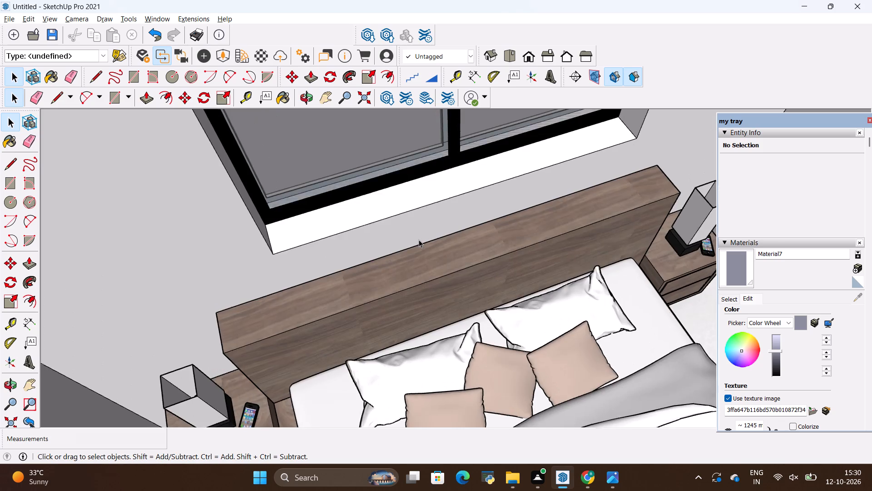
pyautogui.scroll(-20, 419, 240)
pyautogui.click(436, 284)
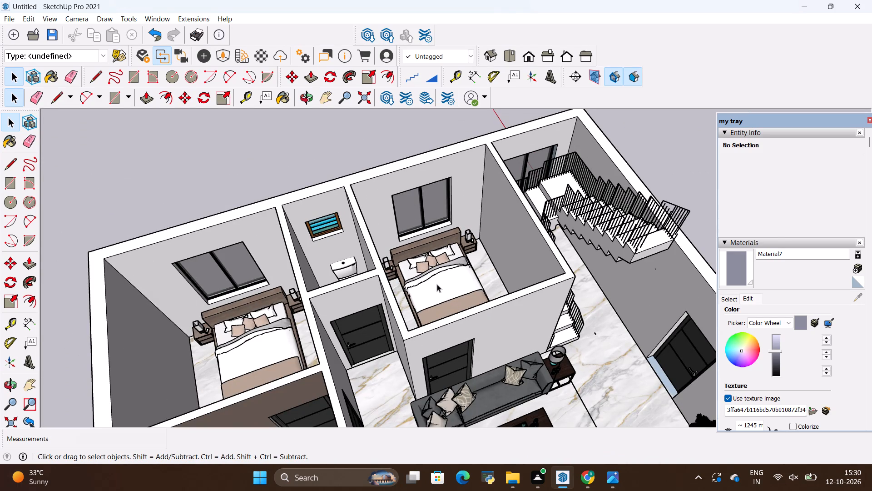
pyautogui.press('m')
pyautogui.click(470, 219)
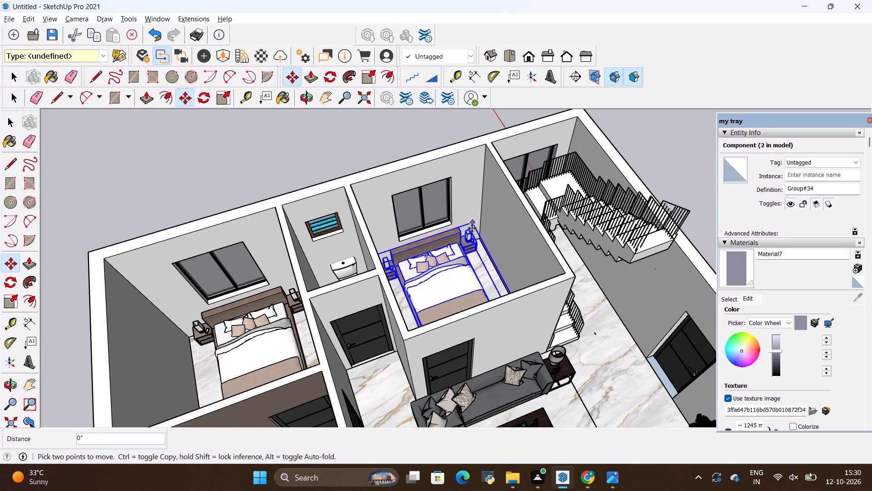
pyautogui.press('Up')
pyautogui.press('Down')
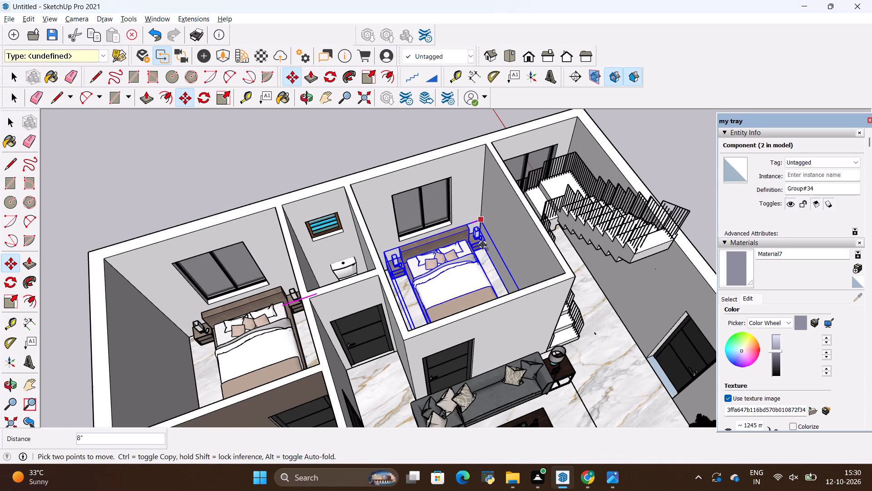
pyautogui.press('Down')
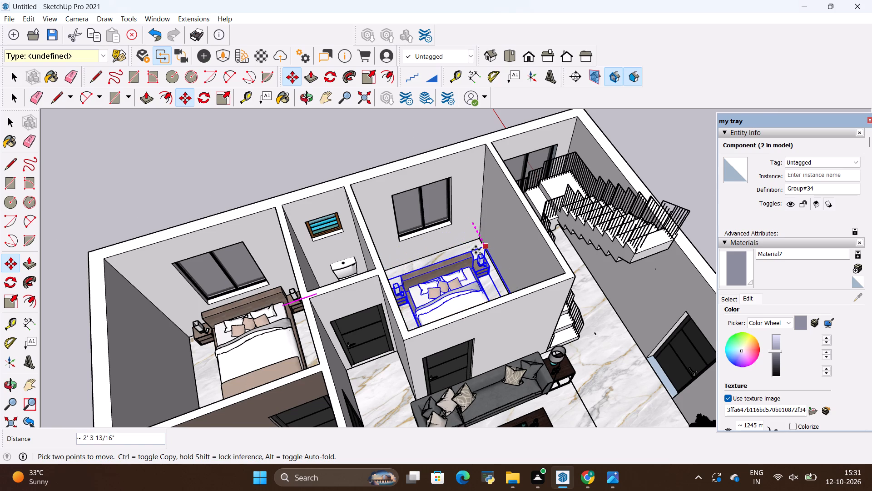
pyautogui.scroll(4, 476, 250)
pyautogui.moveTo(476, 250); pyautogui.dragTo(468, 320, button='middle')
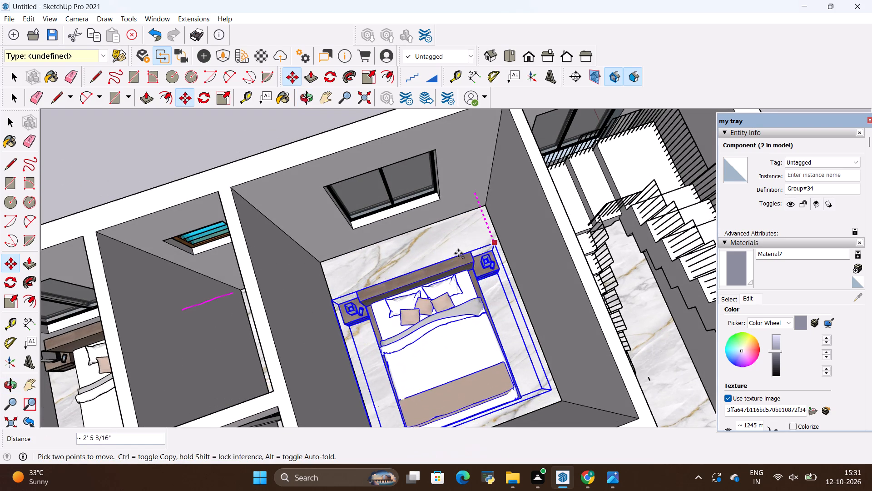
pyautogui.click(457, 245)
pyautogui.scroll(-6, 467, 245)
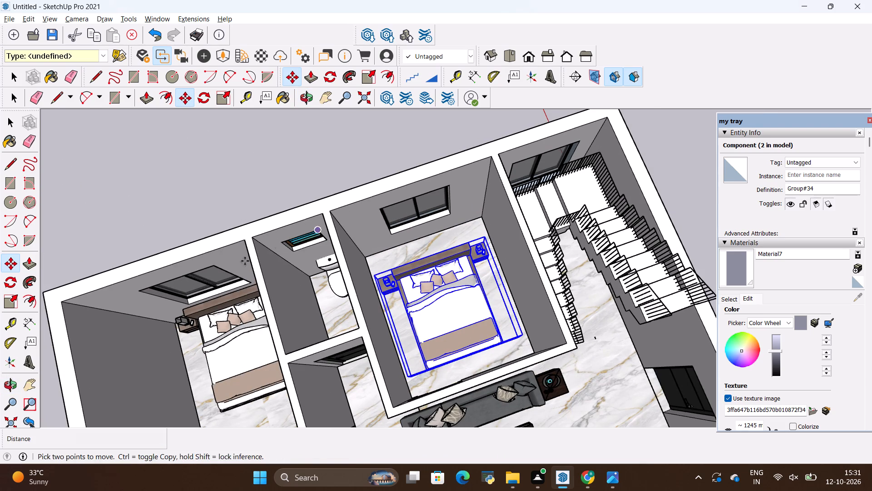
pyautogui.press('space')
# Shift the bed in the bedroom adjoining the kitchen slightly away from its window wall, toward the kitchen.
pyautogui.click(227, 315)
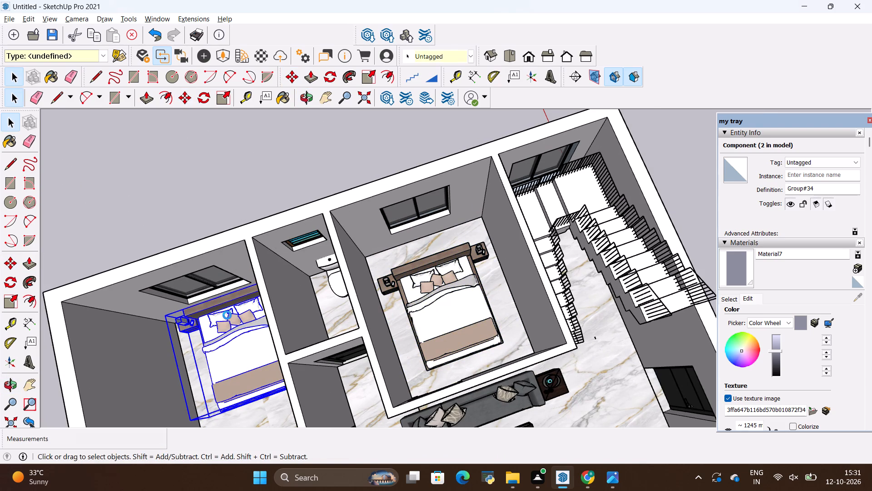
pyautogui.press('m')
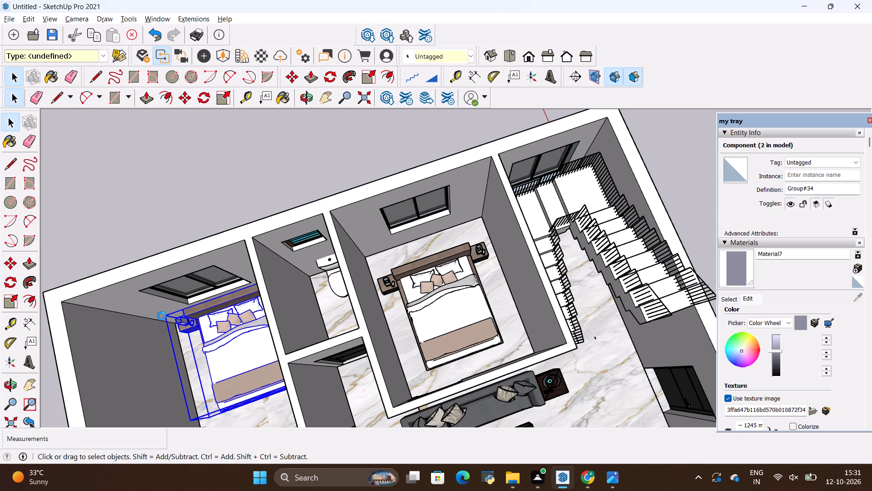
pyautogui.scroll(-6, 221, 269)
pyautogui.scroll(-6, 359, 251)
pyautogui.scroll(-6, 153, 217)
pyautogui.press('space')
pyautogui.scroll(-6, 218, 214)
pyautogui.moveTo(224, 282); pyautogui.dragTo(299, 207, button='middle')
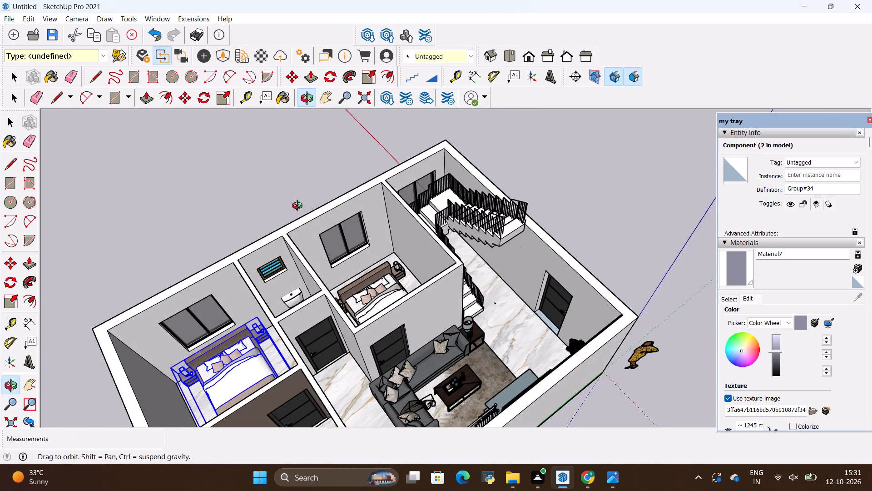
pyautogui.moveTo(299, 207); pyautogui.dragTo(319, 190, button='middle')
pyautogui.scroll(-11, 341, 209)
pyautogui.moveTo(471, 241); pyautogui.dragTo(403, 299, button='middle')
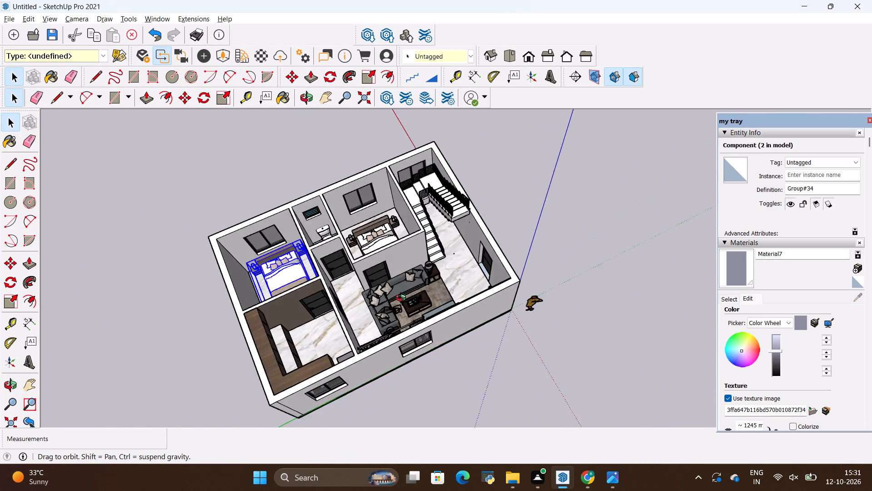
pyautogui.moveTo(403, 299); pyautogui.dragTo(387, 297, button='middle')
pyautogui.scroll(16, 267, 212)
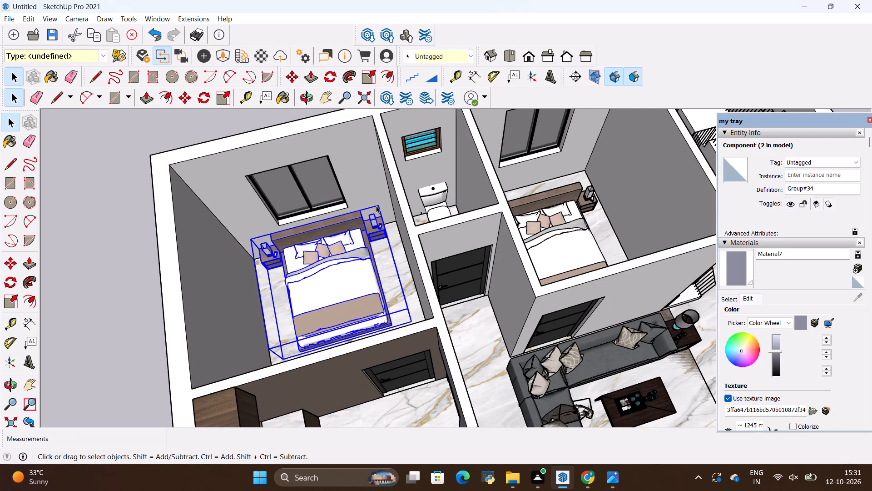
pyautogui.press('m')
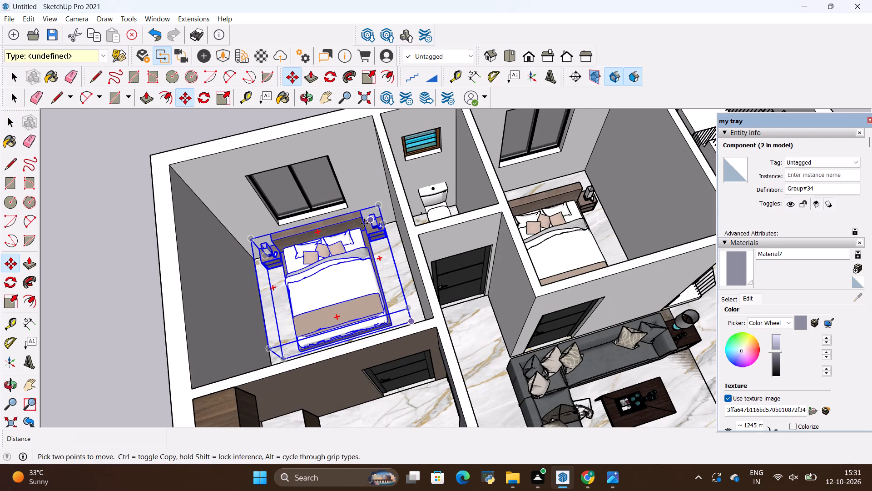
pyautogui.click(378, 206)
pyautogui.press('Down')
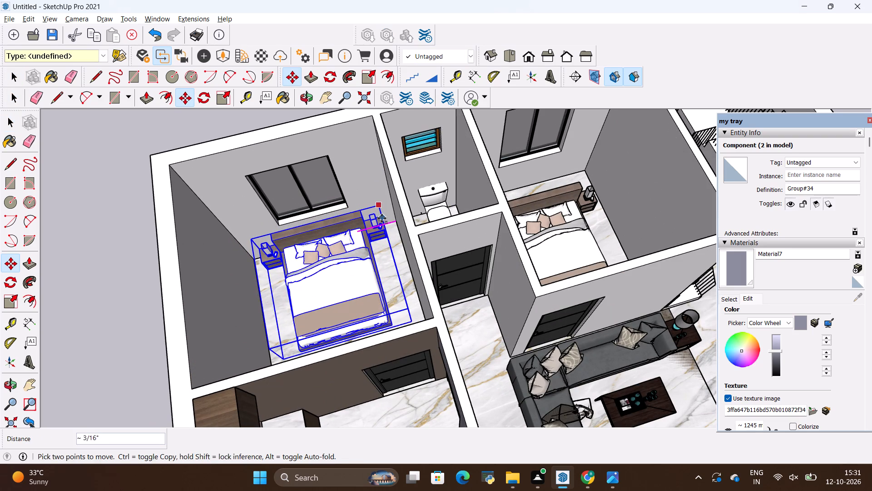
pyautogui.press('Down')
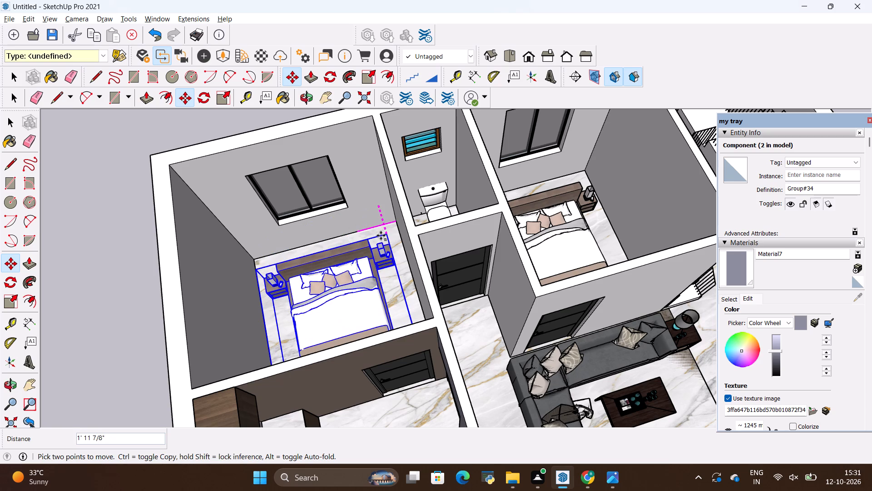
pyautogui.click(374, 235)
# Examine how the beds sit in both bedrooms from above and at an angle.
pyautogui.scroll(-5, 387, 242)
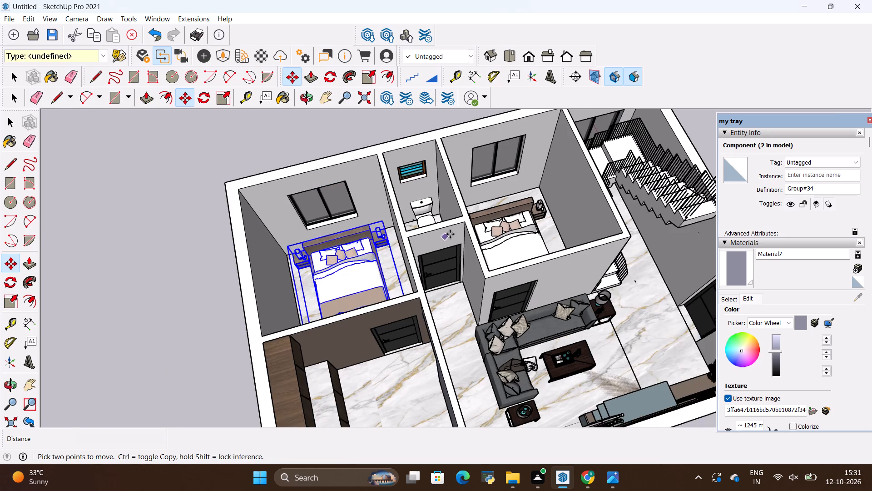
pyautogui.moveTo(451, 235); pyautogui.dragTo(472, 344, button='middle')
pyautogui.scroll(-1, 472, 341)
pyautogui.press('space')
pyautogui.click(323, 135)
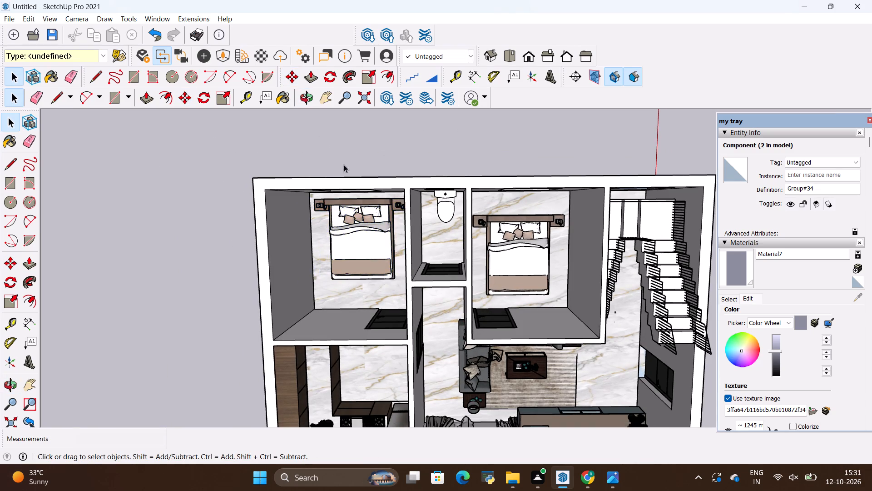
pyautogui.scroll(8, 349, 178)
pyautogui.scroll(-14, 366, 244)
pyautogui.moveTo(370, 253); pyautogui.dragTo(378, 231, button='middle')
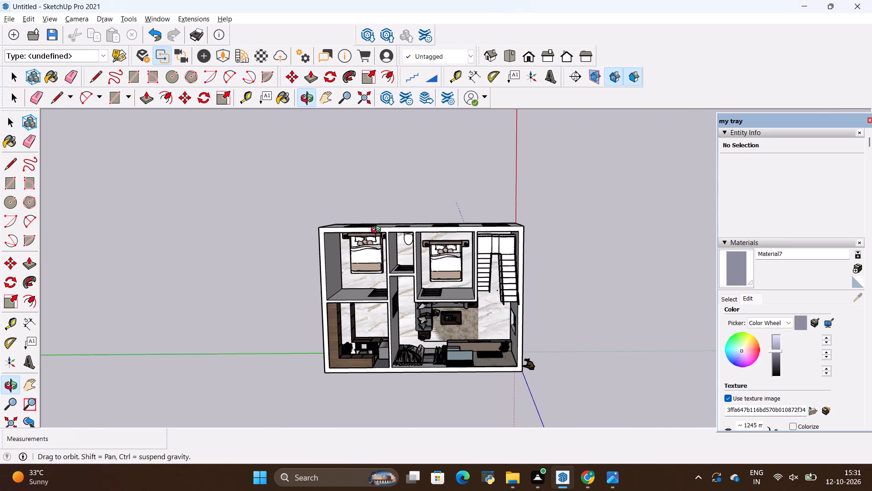
pyautogui.moveTo(378, 231); pyautogui.dragTo(426, 171, button='middle')
pyautogui.scroll(14, 364, 212)
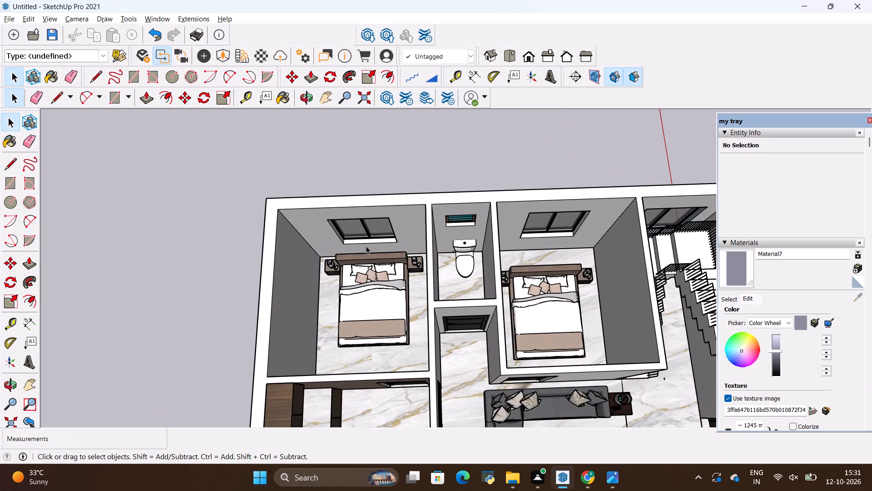
pyautogui.scroll(8, 366, 246)
pyautogui.scroll(-11, 378, 240)
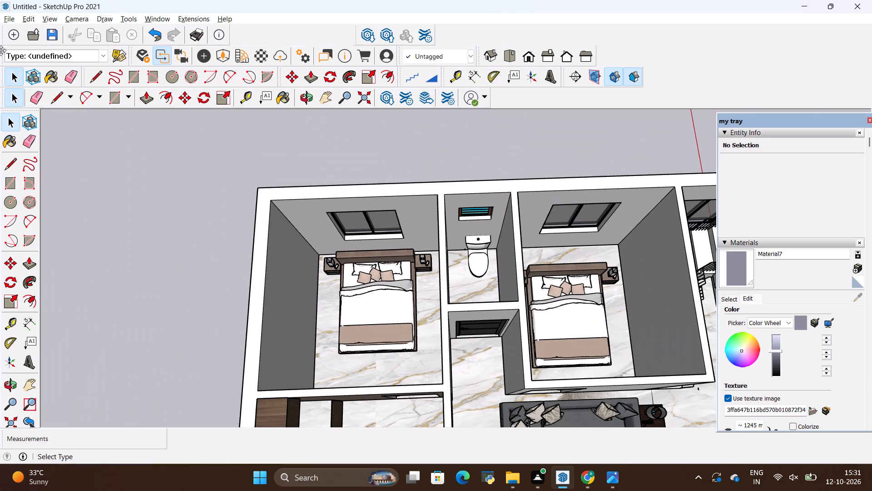
# Import the curtain model Group_55 from ALL 3D WAREHOUSE ITEMS and place it outside the house, beside the bedroom.
pyautogui.click(8, 18)
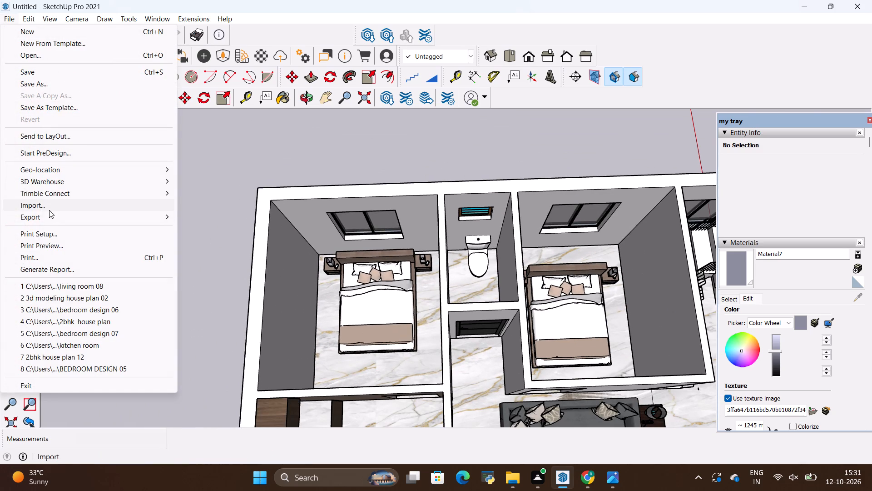
pyautogui.click(49, 210)
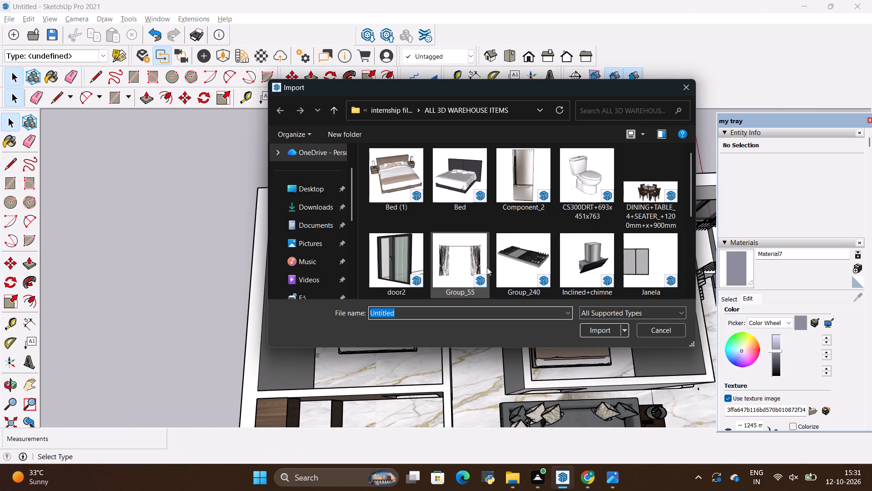
pyautogui.click(453, 257)
pyautogui.click(597, 333)
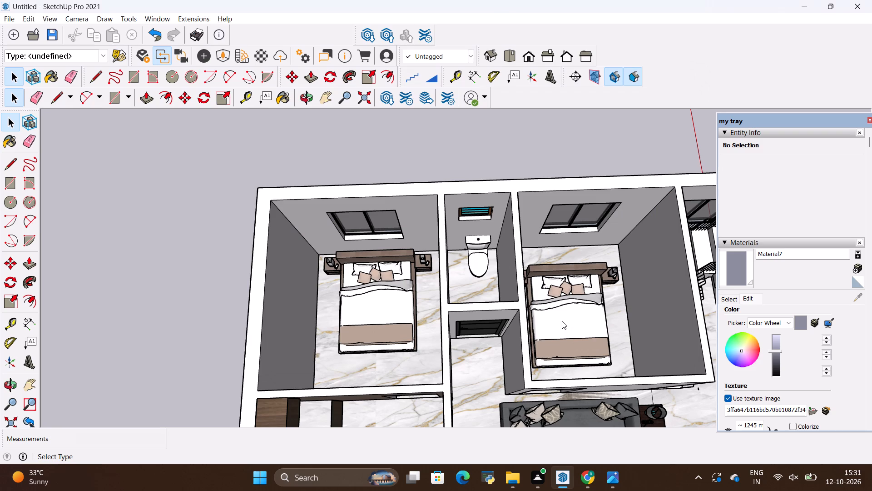
pyautogui.scroll(-4, 263, 258)
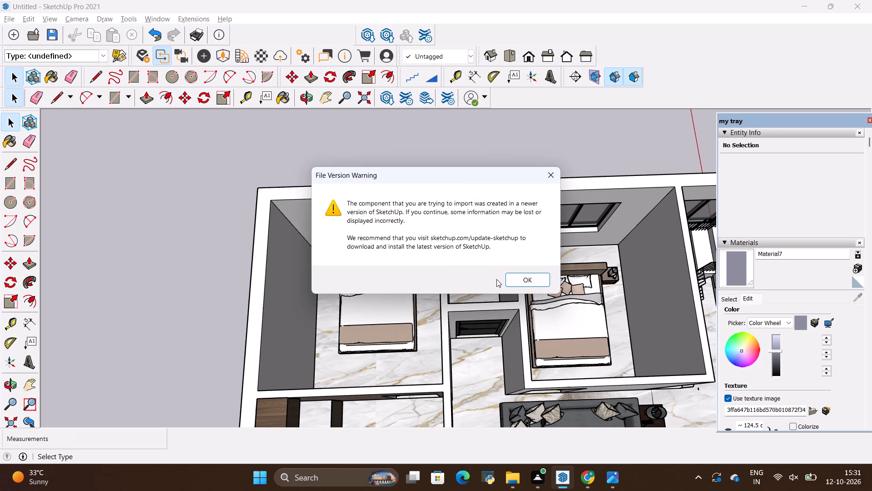
pyautogui.click(526, 286)
pyautogui.scroll(-10, 370, 279)
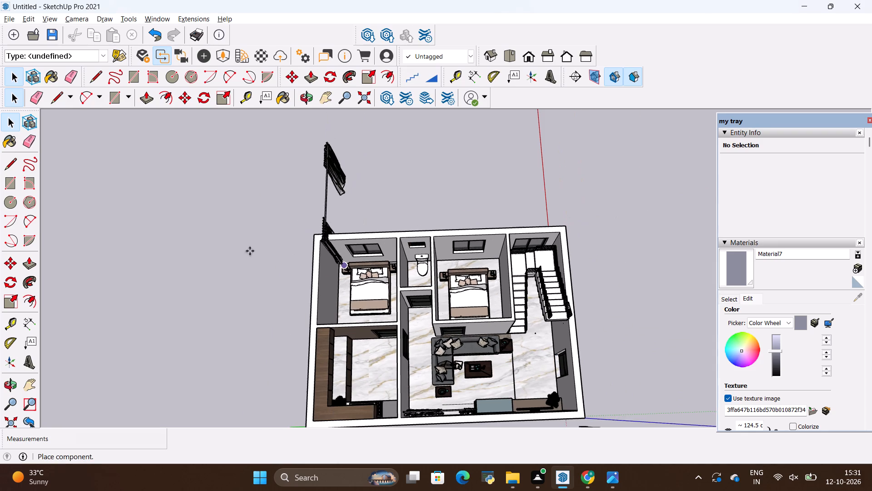
pyautogui.click(228, 263)
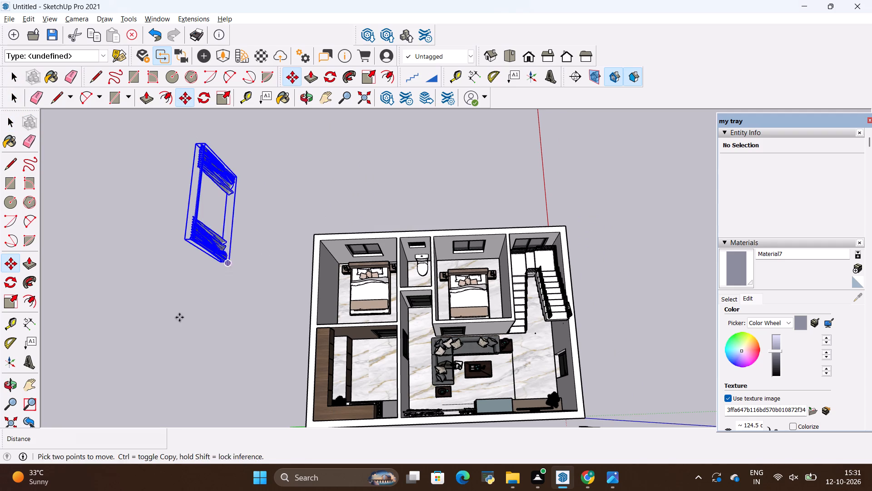
# Rotate the imported curtain 90° horizontally so it runs along the green axis, parallel to the bedroom window wall.
pyautogui.moveTo(163, 327); pyautogui.dragTo(459, 169, button='middle')
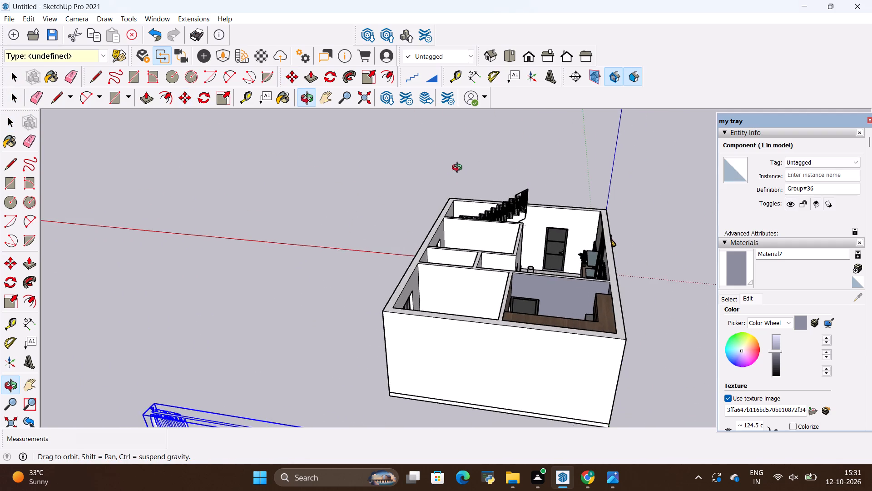
pyautogui.moveTo(459, 169); pyautogui.dragTo(232, 228, button='middle')
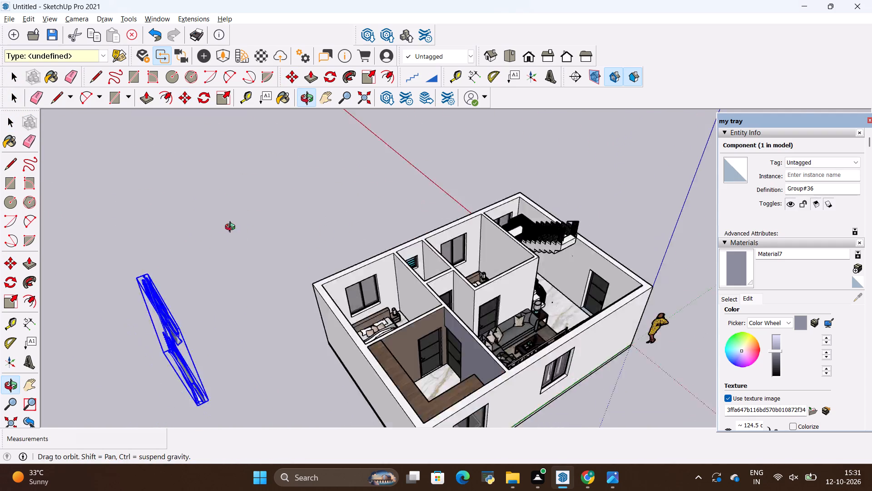
pyautogui.moveTo(232, 228); pyautogui.dragTo(135, 204, button='middle')
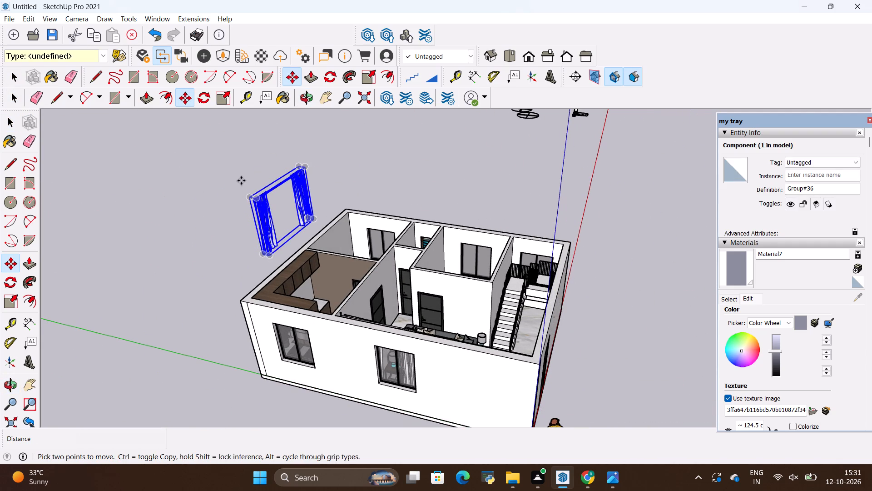
pyautogui.click(331, 76)
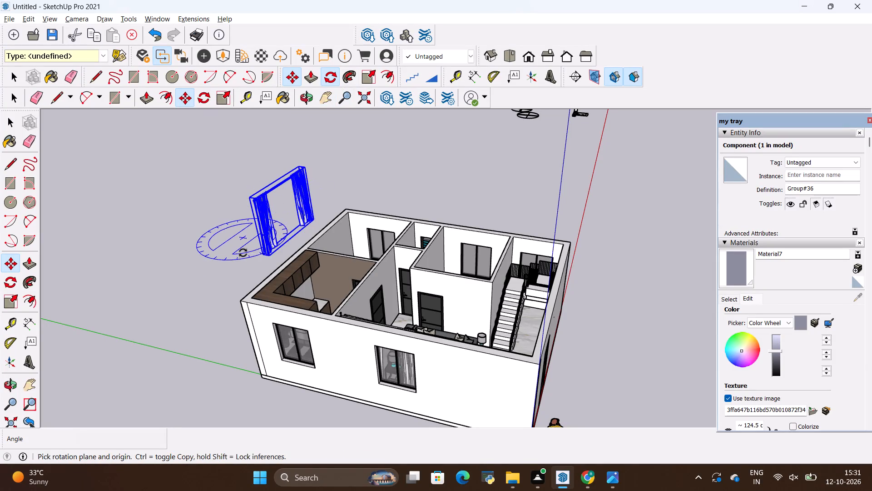
pyautogui.click(237, 261)
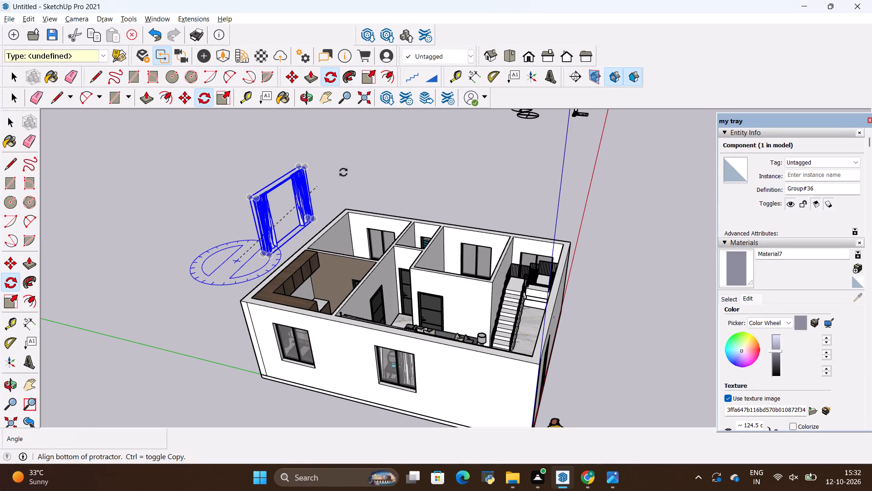
pyautogui.click(343, 172)
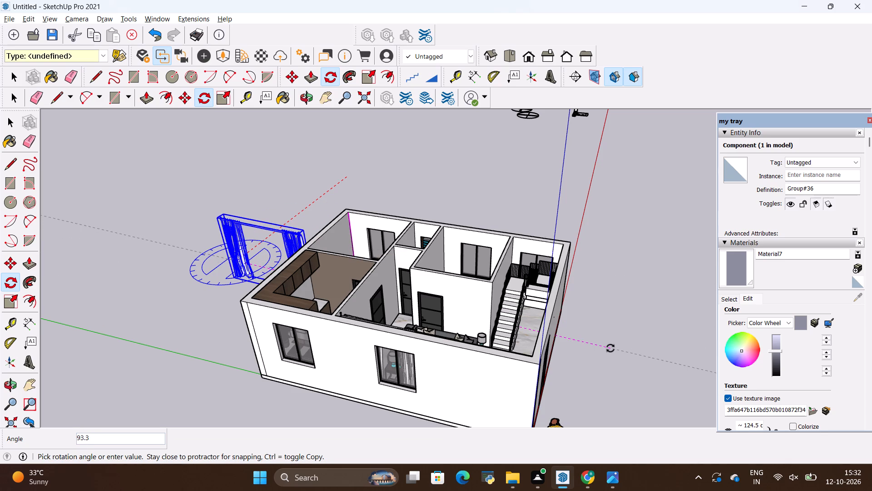
pyautogui.click(629, 334)
pyautogui.press('space')
pyautogui.click(629, 334)
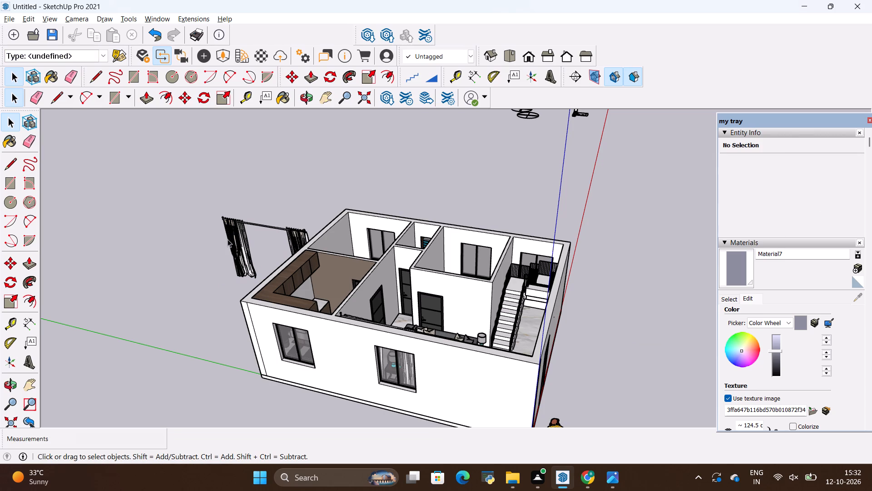
# Scale the curtain to about 0.64 of its width, keeping its height at 1.00.
pyautogui.click(228, 239)
pyautogui.scroll(-6, 324, 208)
pyautogui.moveTo(283, 239); pyautogui.dragTo(411, 332, button='middle')
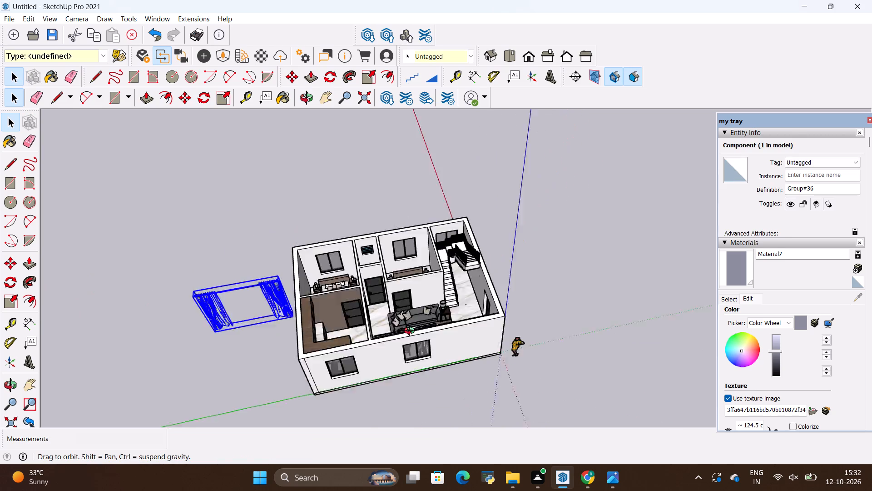
pyautogui.moveTo(411, 332); pyautogui.dragTo(355, 350, button='middle')
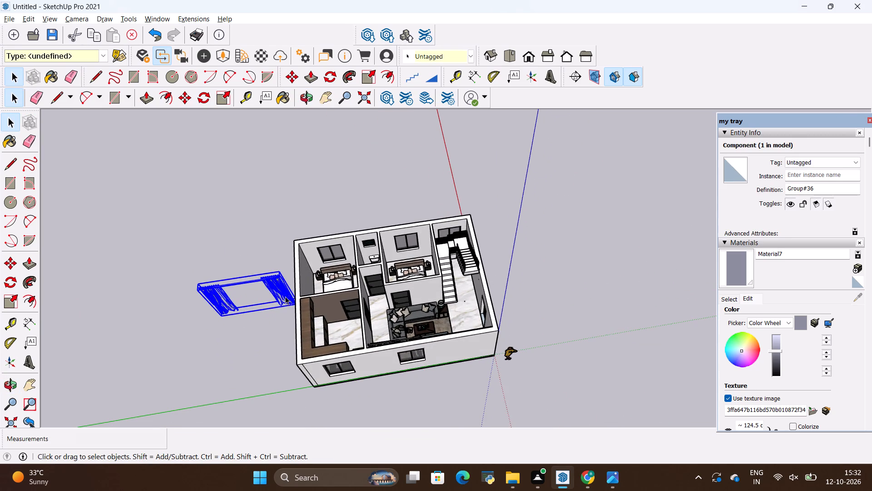
pyautogui.scroll(4, 194, 281)
pyautogui.scroll(3, 229, 319)
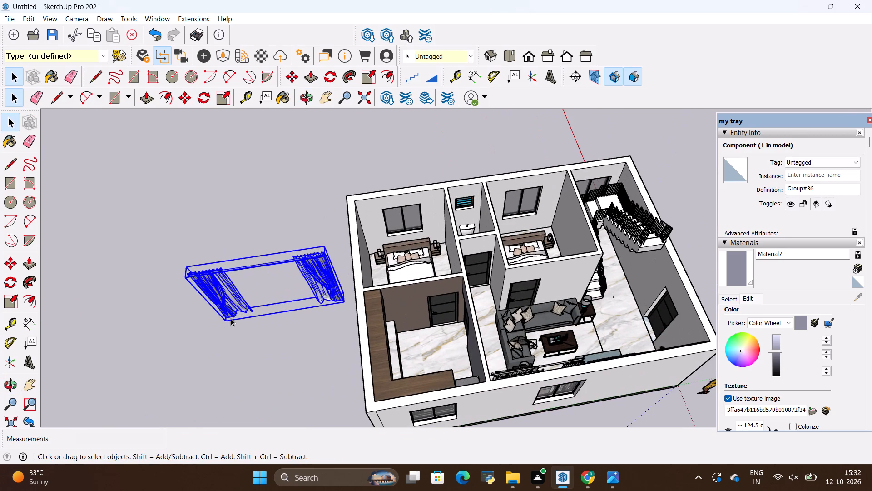
pyautogui.press('s')
pyautogui.scroll(4, 264, 306)
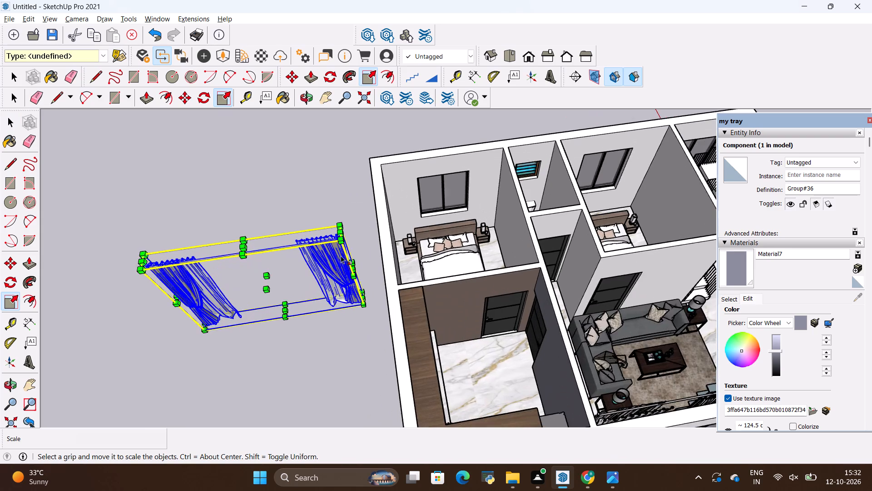
pyautogui.scroll(2, 351, 249)
pyautogui.click(339, 225)
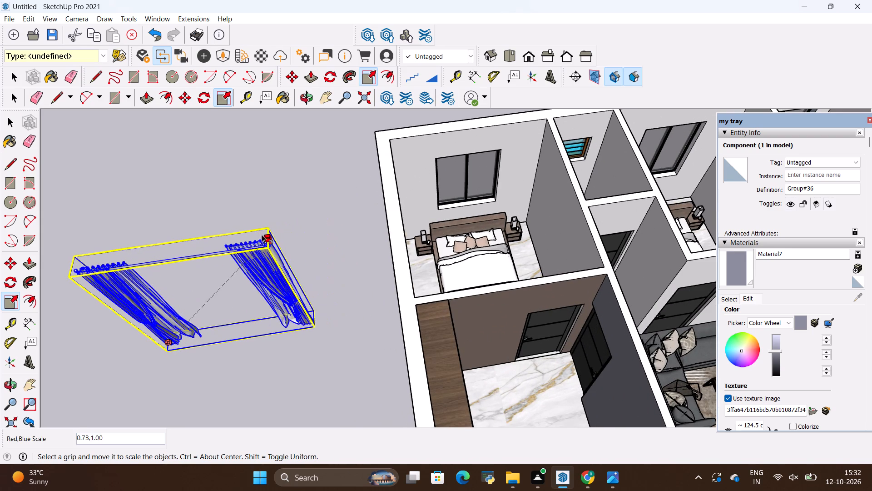
pyautogui.click(243, 240)
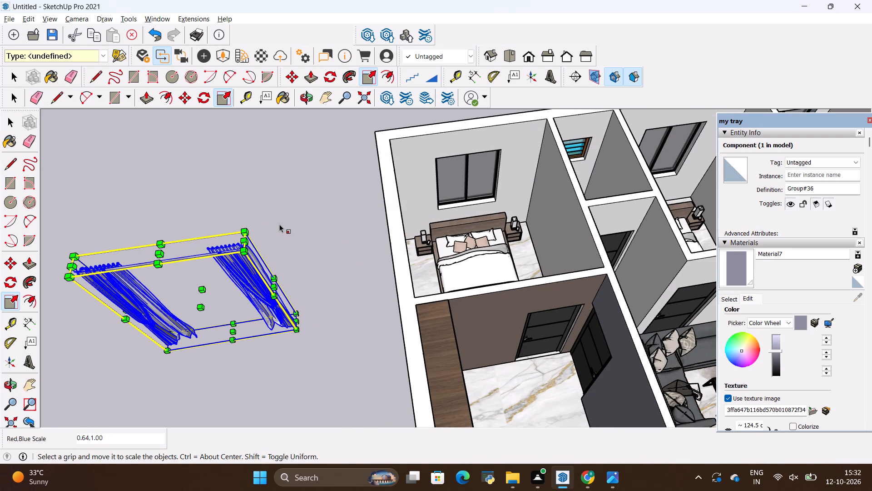
pyautogui.press('space')
pyautogui.click(286, 215)
# Move the curtain from outside the house onto the window wall of the corner bedroom, behind the bed.
pyautogui.click(248, 280)
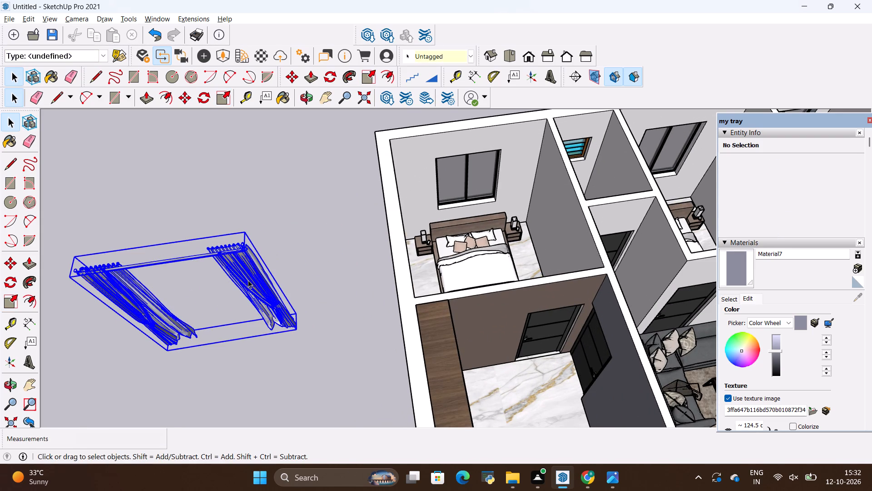
pyautogui.press('m')
pyautogui.click(243, 249)
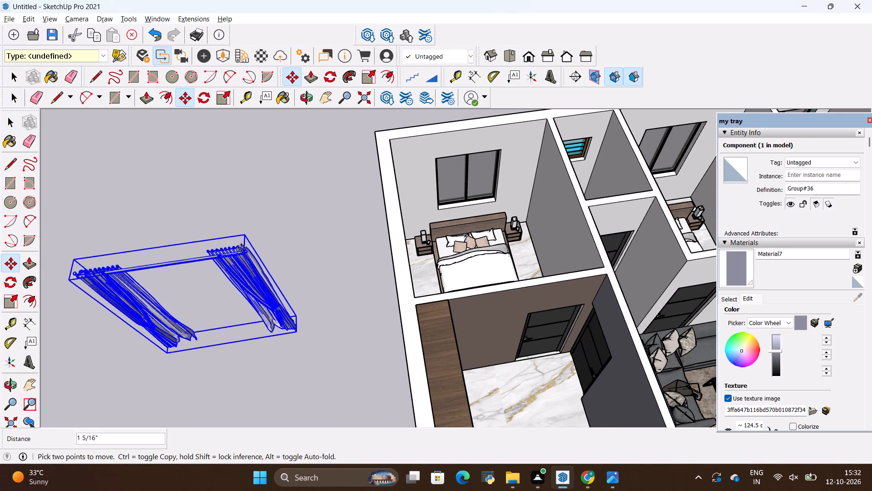
pyautogui.scroll(-5, 221, 284)
pyautogui.scroll(2, 403, 178)
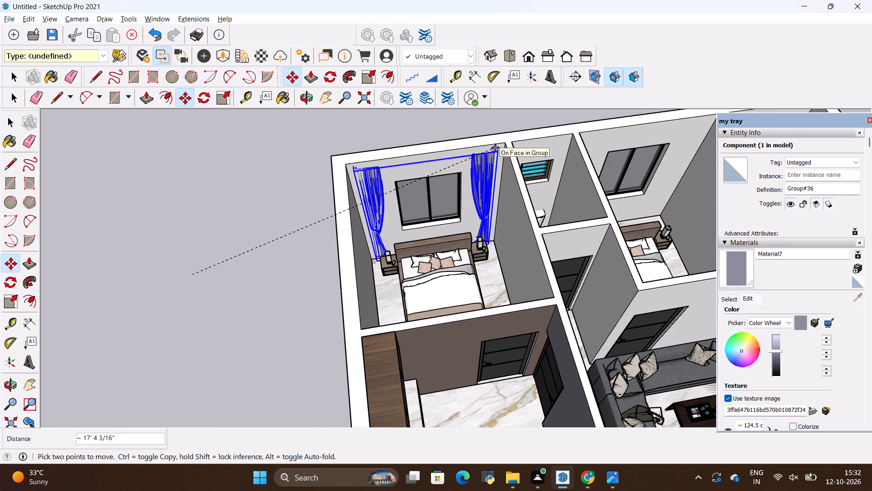
pyautogui.click(495, 148)
# Stretch the curtain at both ends, by about 1.07 toward the bathroom side, so it spans the bedroom's window wall.
pyautogui.scroll(8, 423, 139)
pyautogui.scroll(-4, 415, 192)
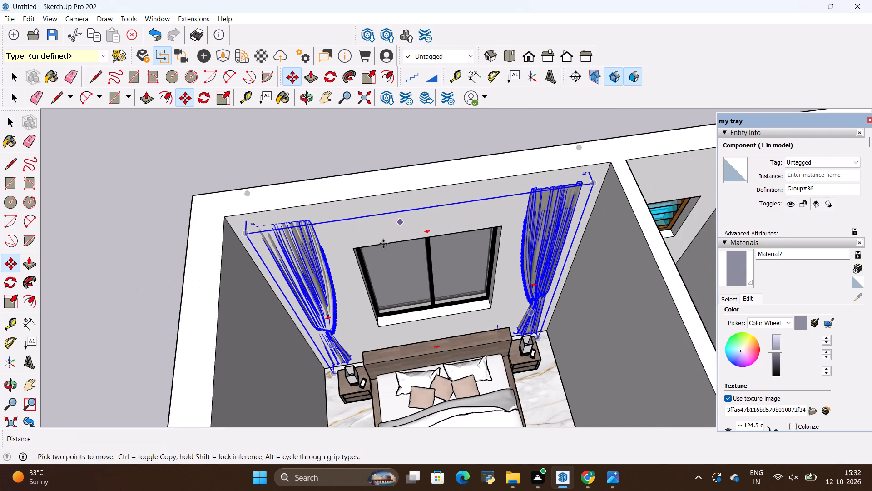
pyautogui.scroll(-1, 316, 282)
pyautogui.moveTo(313, 283); pyautogui.dragTo(275, 304, button='middle')
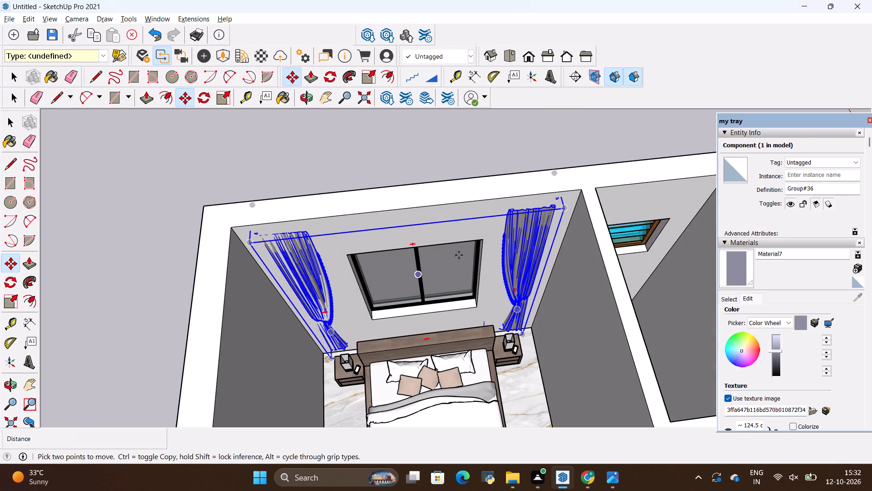
pyautogui.press('s')
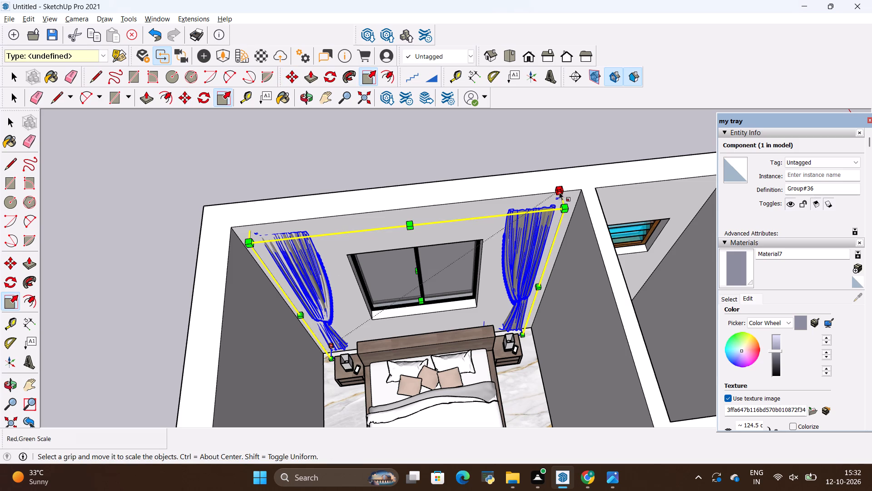
pyautogui.click(560, 191)
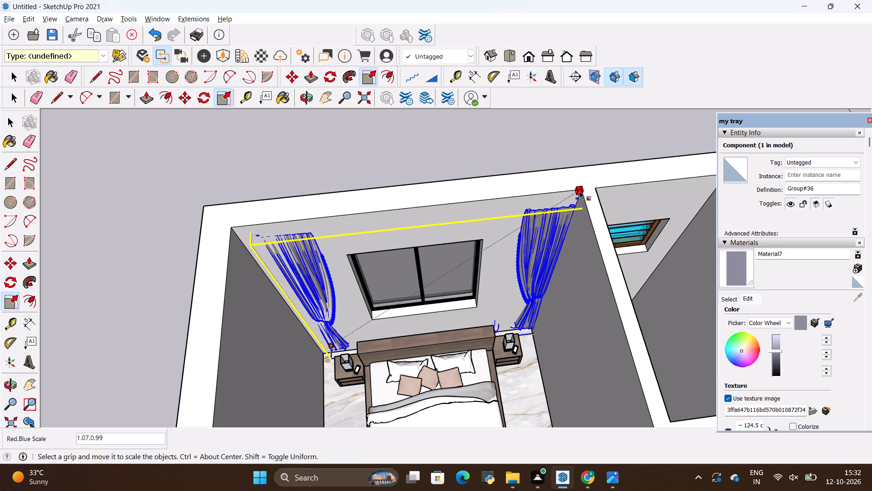
pyautogui.click(580, 191)
pyautogui.click(246, 215)
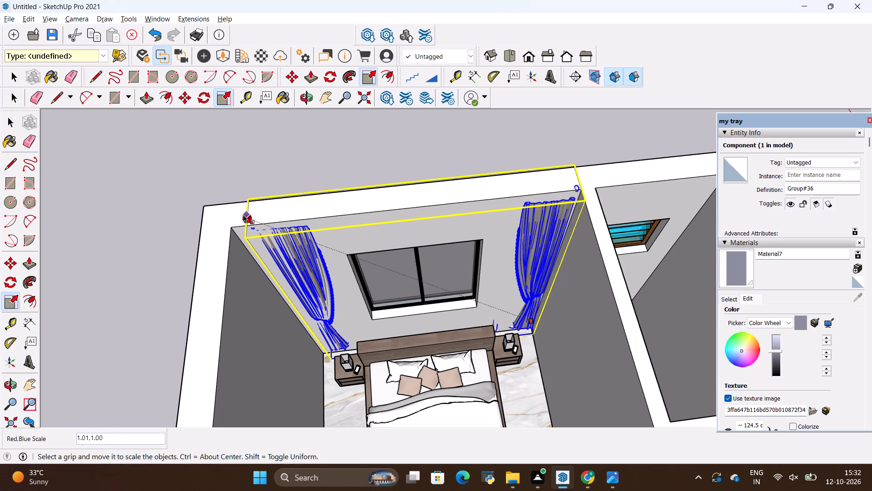
pyautogui.click(228, 220)
pyautogui.scroll(-1, 151, 240)
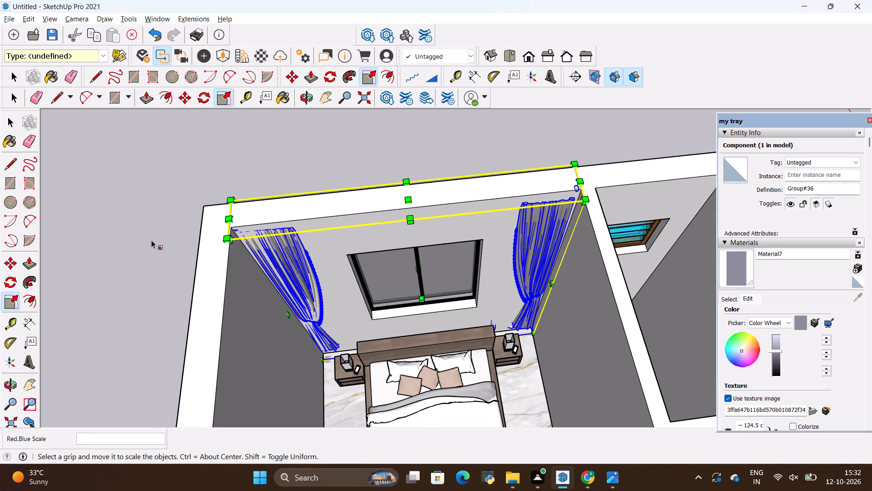
pyautogui.scroll(-1, 151, 240)
pyautogui.press('space')
pyautogui.click(114, 207)
# Move the curtain about 9 11/16" out of the wall thickness so its back corner meets the room's inner wall corner.
pyautogui.scroll(-1, 159, 237)
pyautogui.moveTo(160, 237); pyautogui.dragTo(311, 205, button='middle')
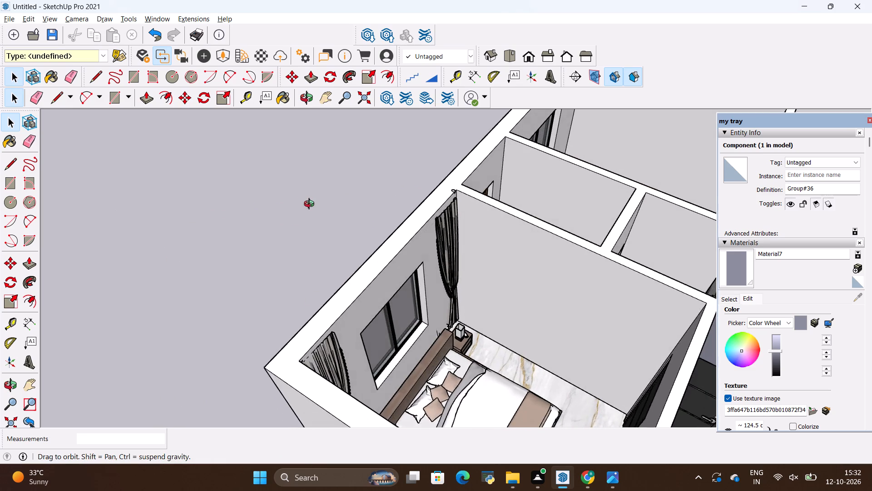
pyautogui.moveTo(311, 205); pyautogui.dragTo(304, 201, button='middle')
pyautogui.click(326, 341)
pyautogui.press('m')
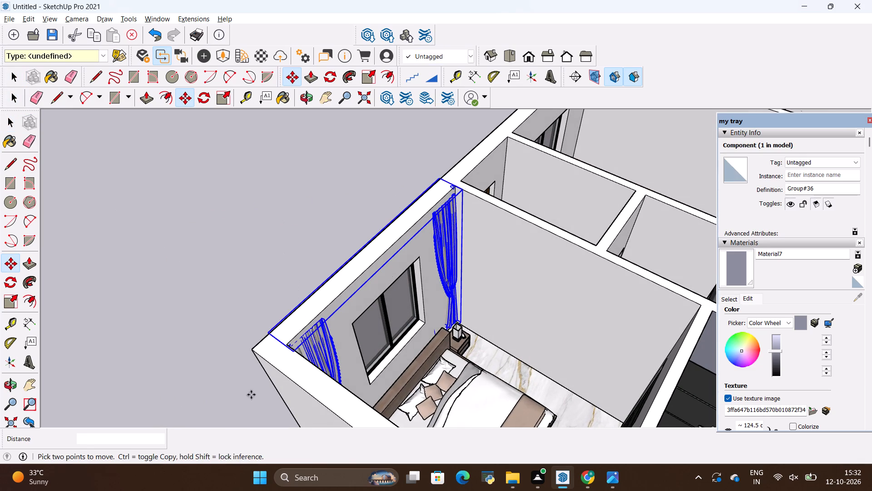
pyautogui.click(268, 331)
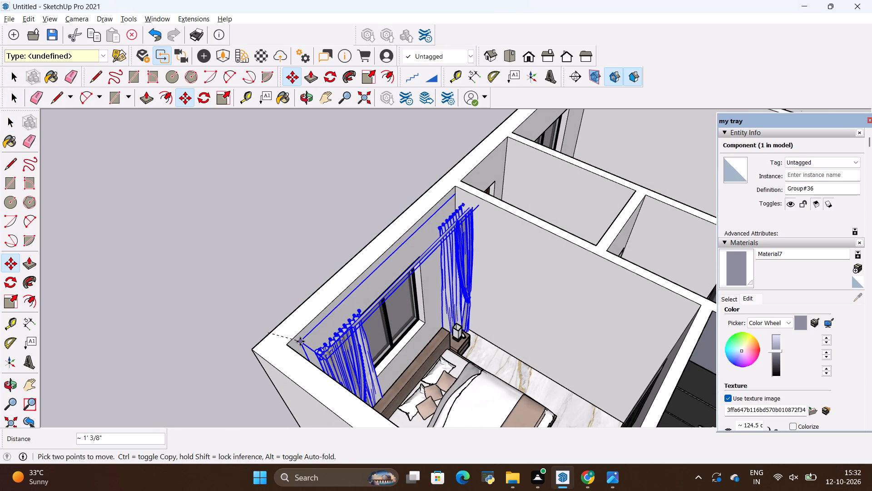
pyautogui.click(292, 344)
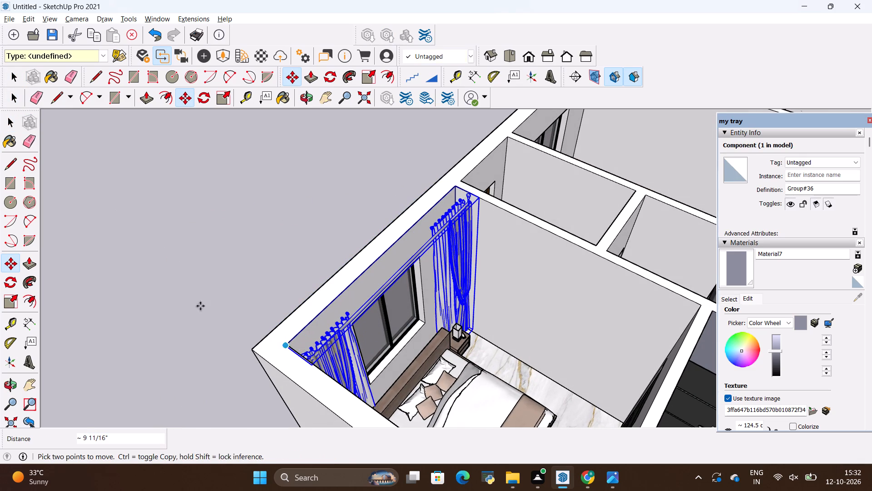
pyautogui.press('space')
pyautogui.click(189, 301)
# Examine the hung curtain around the bedroom window, up close and from above.
pyautogui.moveTo(317, 357); pyautogui.dragTo(198, 382, button='middle')
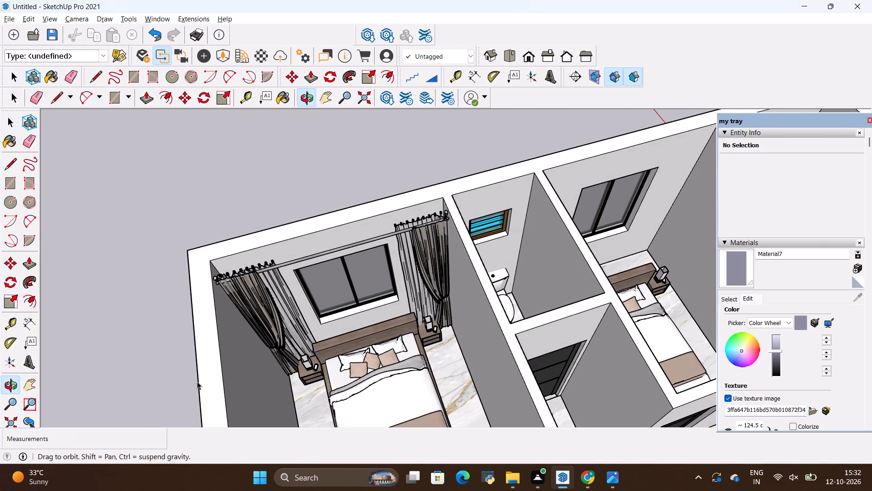
pyautogui.scroll(13, 258, 271)
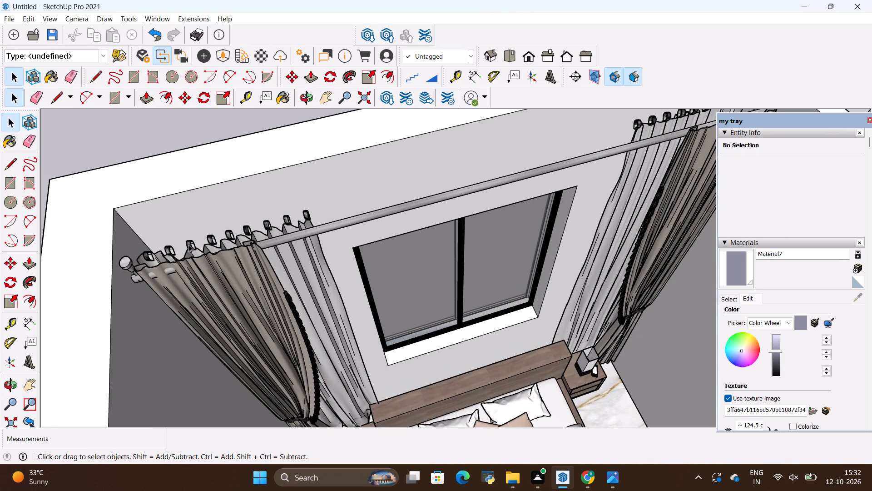
pyautogui.scroll(-11, 120, 238)
pyautogui.scroll(-11, 240, 333)
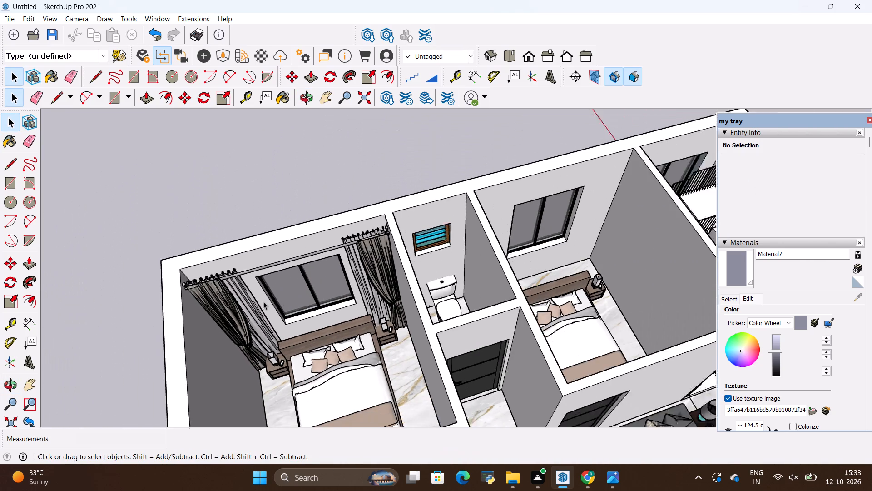
pyautogui.moveTo(325, 331); pyautogui.dragTo(279, 301, button='middle')
pyautogui.scroll(3, 318, 263)
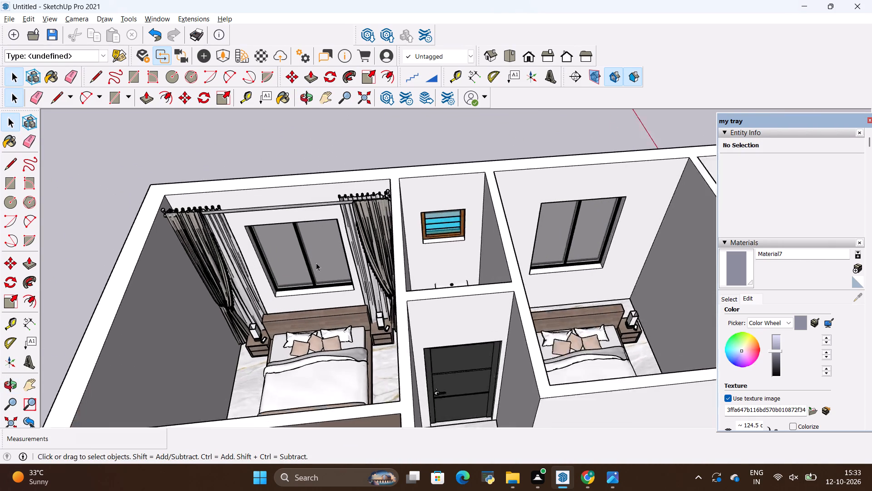
pyautogui.scroll(4, 316, 263)
pyautogui.scroll(-4, 322, 289)
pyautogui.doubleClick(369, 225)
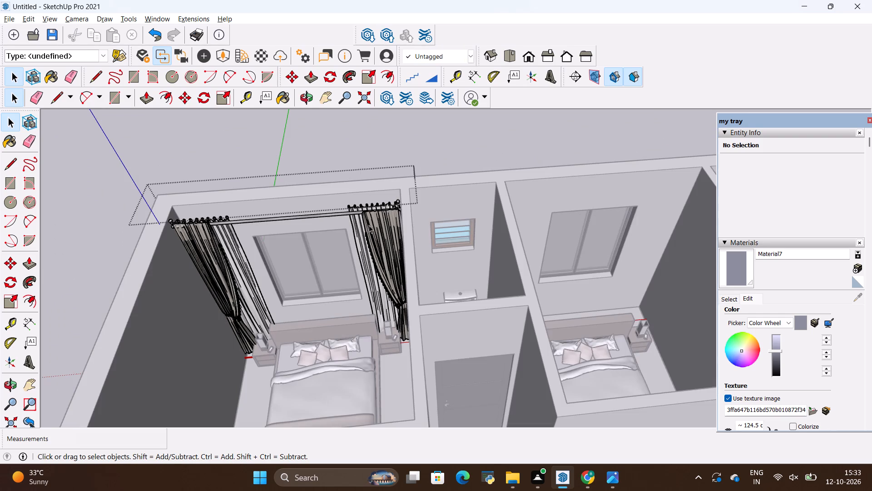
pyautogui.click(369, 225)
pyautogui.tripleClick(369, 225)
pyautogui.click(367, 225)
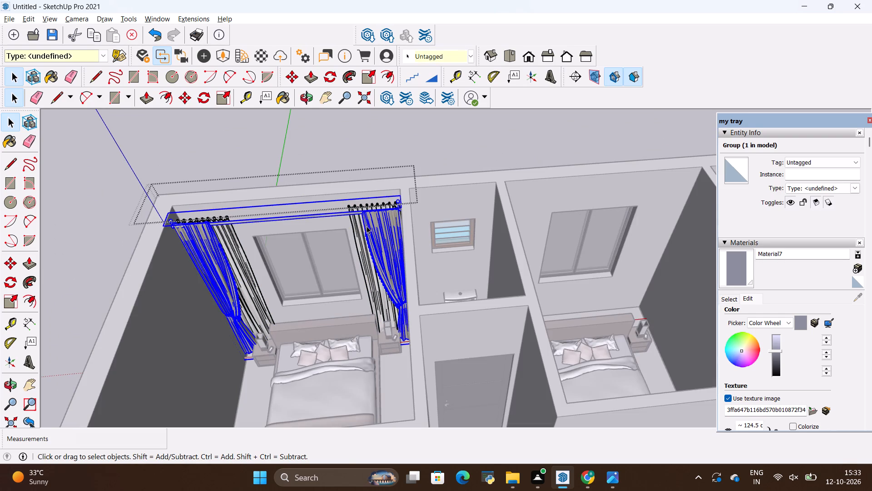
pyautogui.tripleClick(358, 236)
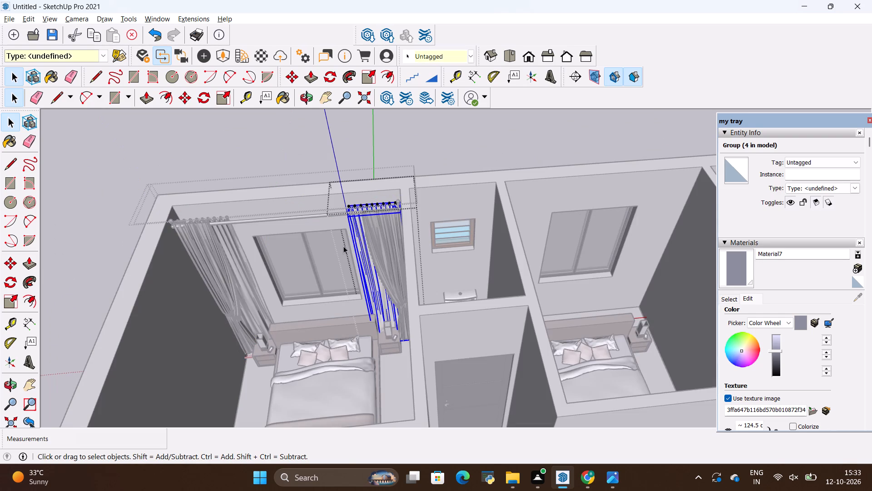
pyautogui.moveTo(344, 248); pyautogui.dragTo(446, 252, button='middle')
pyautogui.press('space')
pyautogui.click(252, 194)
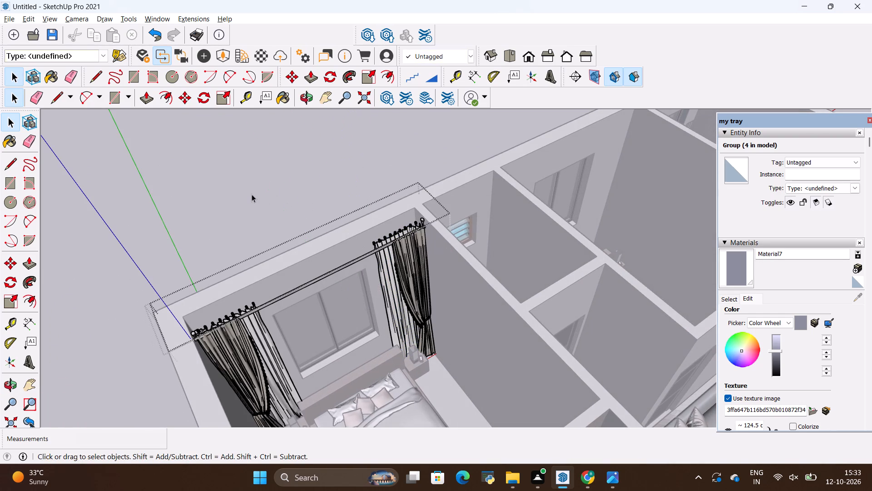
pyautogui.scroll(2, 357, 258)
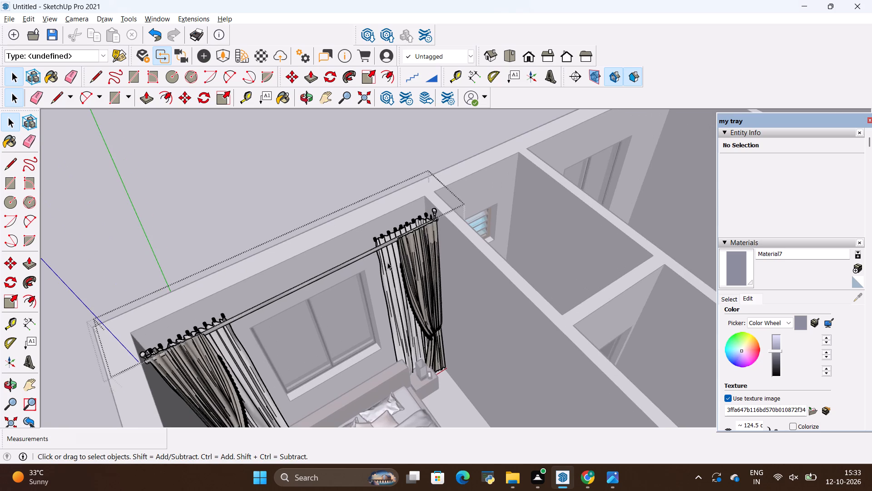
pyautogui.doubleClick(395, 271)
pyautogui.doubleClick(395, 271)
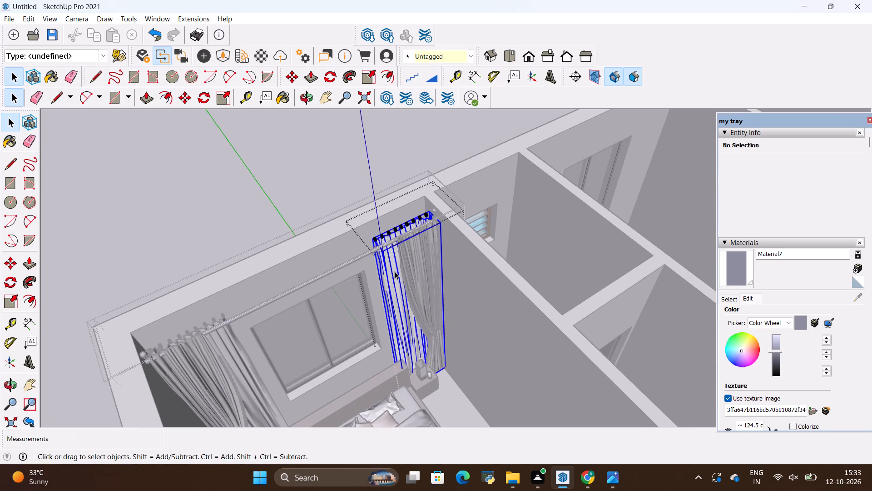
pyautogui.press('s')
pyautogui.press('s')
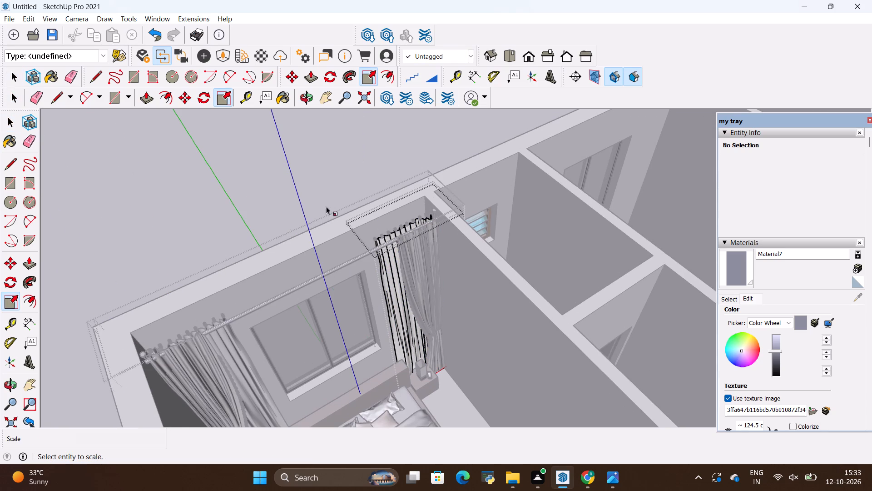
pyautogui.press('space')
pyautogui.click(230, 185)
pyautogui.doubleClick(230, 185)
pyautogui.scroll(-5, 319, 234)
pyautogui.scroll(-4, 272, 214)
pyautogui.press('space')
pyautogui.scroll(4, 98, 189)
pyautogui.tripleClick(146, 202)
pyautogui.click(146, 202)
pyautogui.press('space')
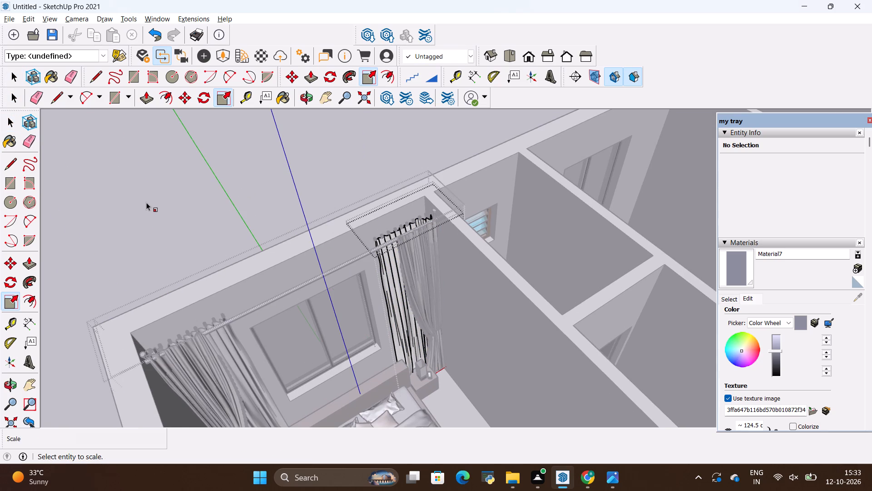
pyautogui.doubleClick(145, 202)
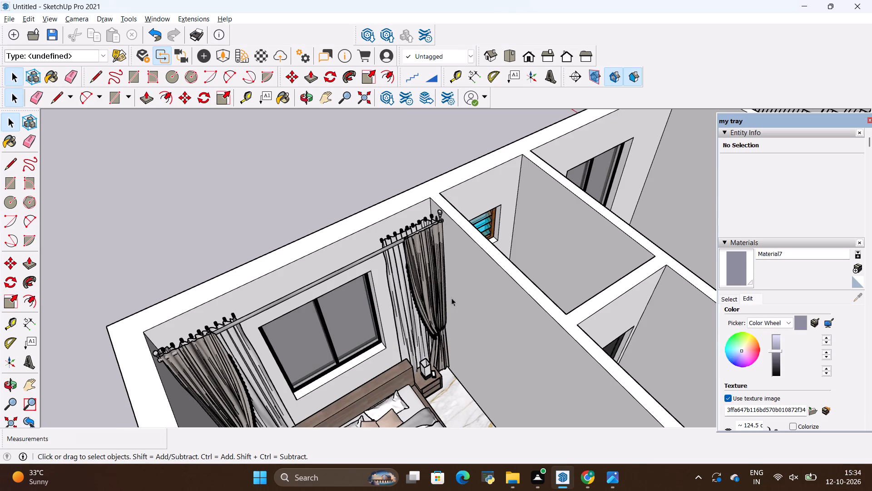
# Inside the curtain component, widen the sheer panel nearest the bathroom wall toward the window along the red axis.
pyautogui.scroll(3, 431, 301)
pyautogui.doubleClick(388, 301)
pyautogui.click(388, 301)
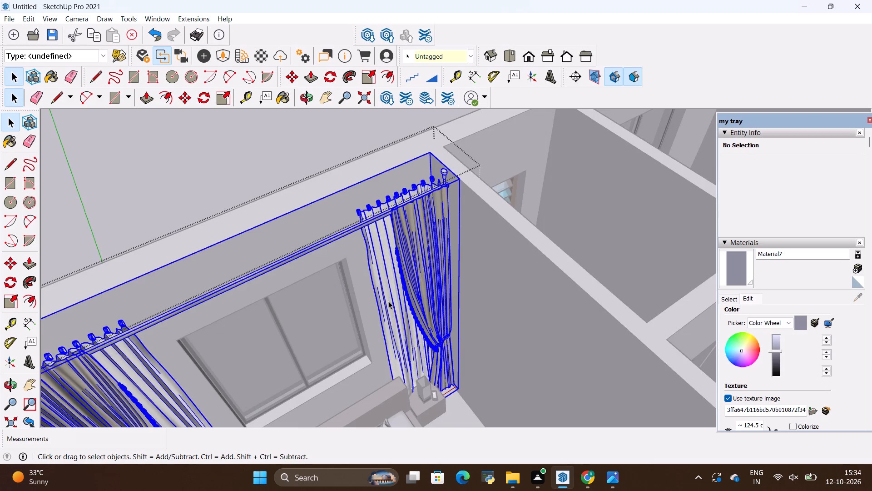
pyautogui.click(388, 301)
pyautogui.doubleClick(388, 301)
pyautogui.press('s')
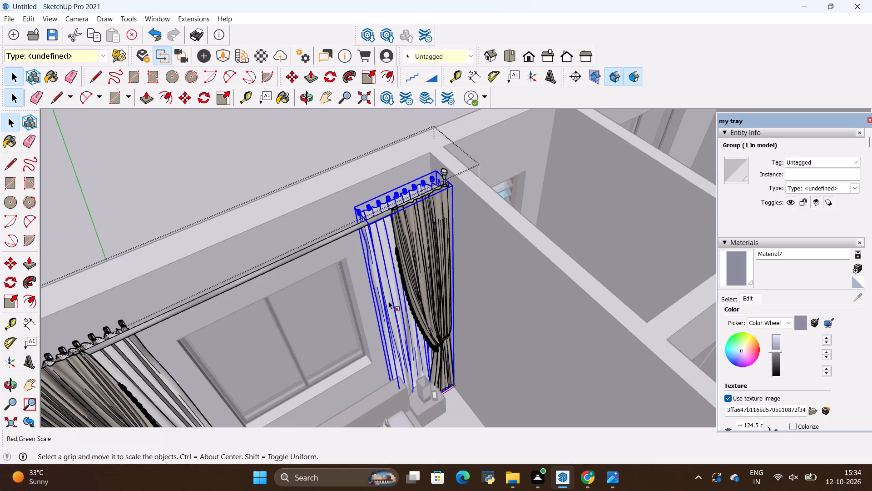
pyautogui.scroll(2, 377, 307)
pyautogui.click(384, 342)
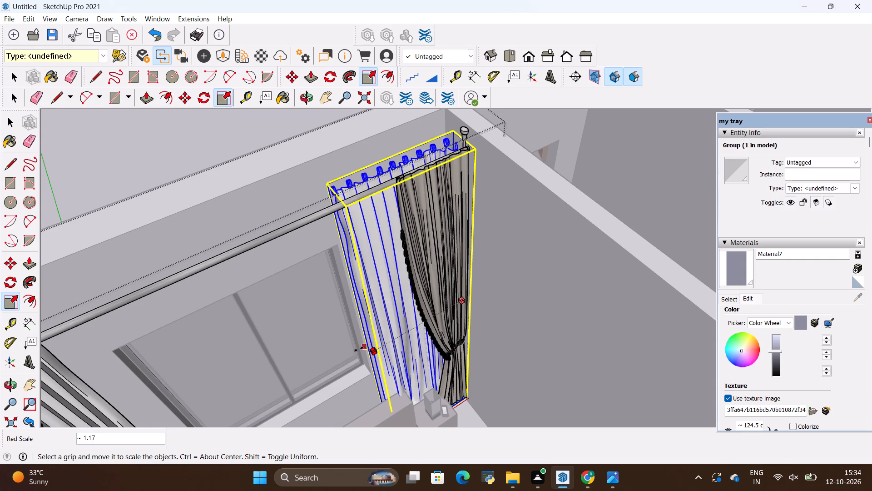
pyautogui.click(342, 353)
pyautogui.scroll(-4, 348, 296)
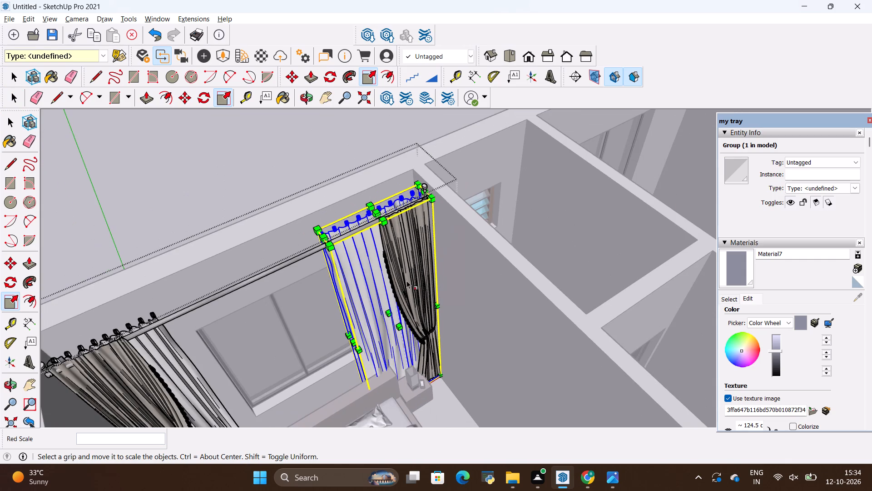
# Scale the tied-back drape on the bathroom side to about 1.67 along the red axis, toward the window.
pyautogui.press('space')
pyautogui.doubleClick(406, 280)
pyautogui.click(407, 280)
pyautogui.tripleClick(407, 280)
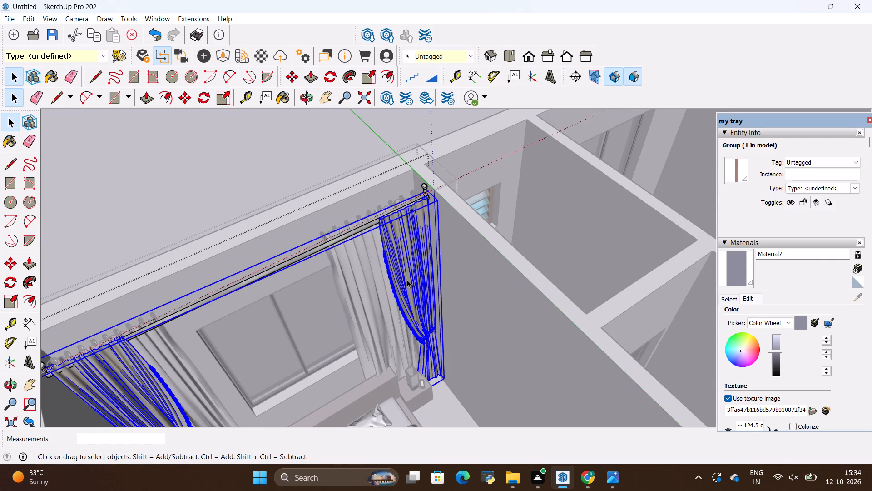
pyautogui.press('s')
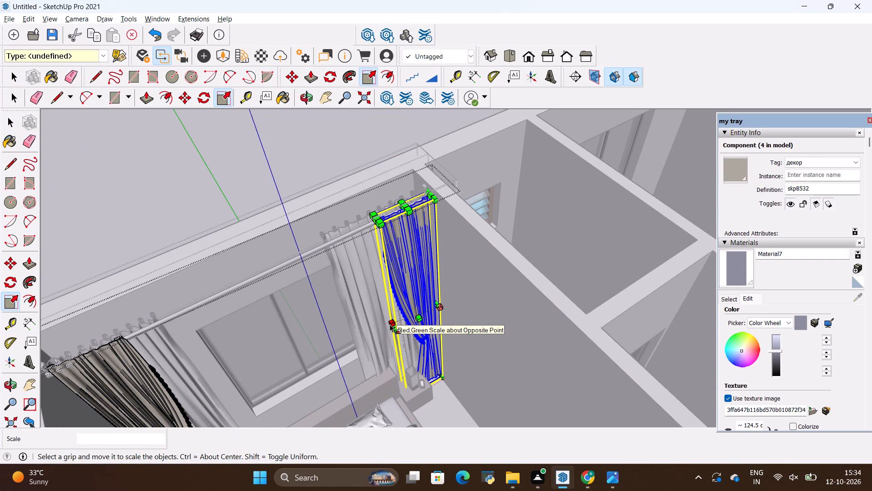
pyautogui.click(392, 326)
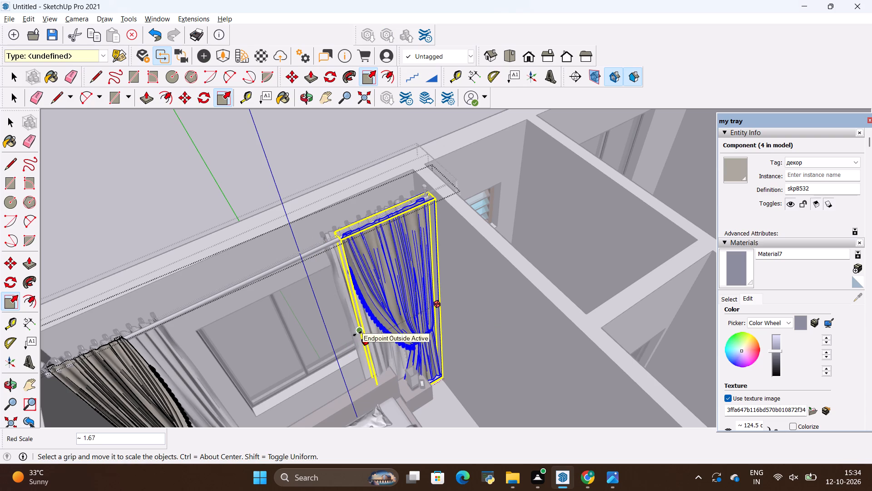
pyautogui.click(357, 334)
pyautogui.press('space')
pyautogui.click(141, 243)
pyautogui.scroll(-7, 147, 242)
pyautogui.scroll(-3, 270, 233)
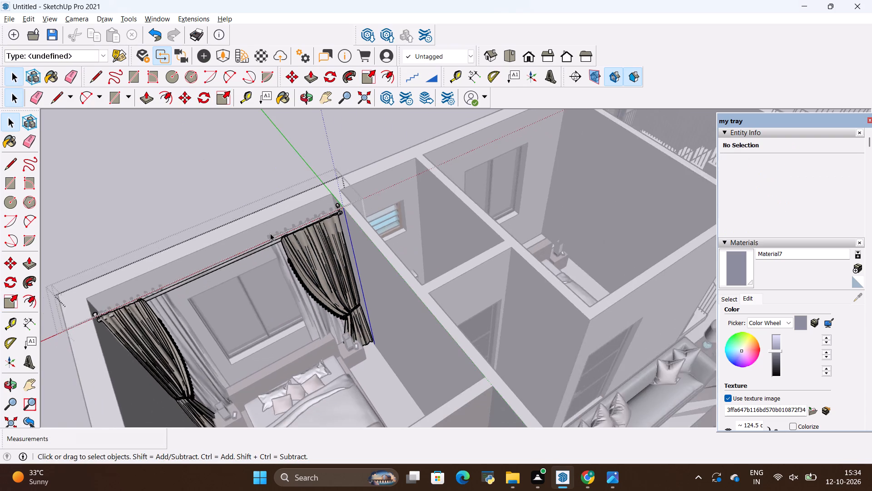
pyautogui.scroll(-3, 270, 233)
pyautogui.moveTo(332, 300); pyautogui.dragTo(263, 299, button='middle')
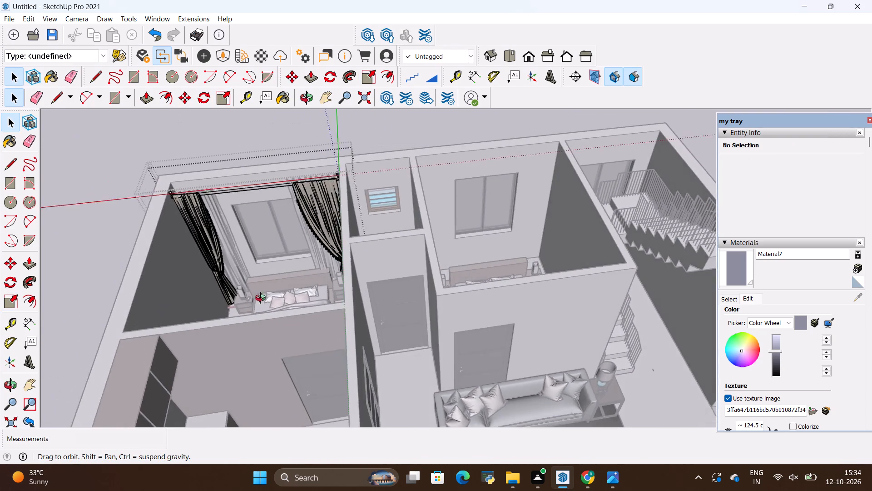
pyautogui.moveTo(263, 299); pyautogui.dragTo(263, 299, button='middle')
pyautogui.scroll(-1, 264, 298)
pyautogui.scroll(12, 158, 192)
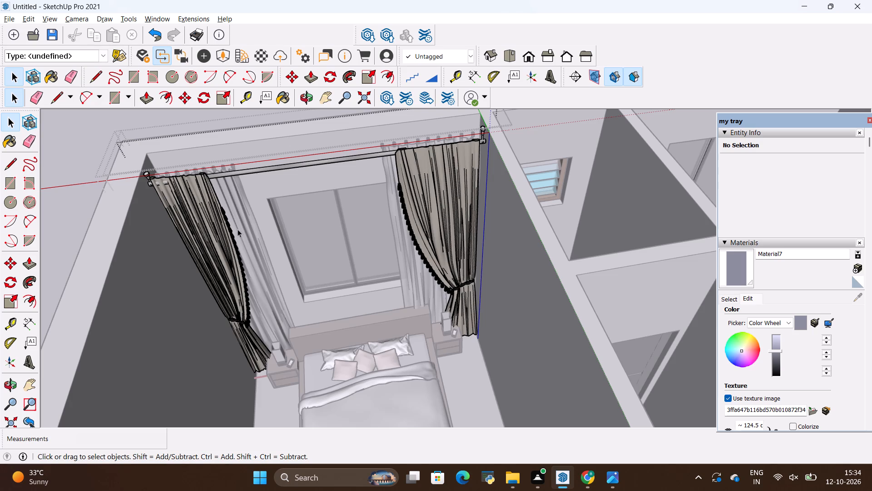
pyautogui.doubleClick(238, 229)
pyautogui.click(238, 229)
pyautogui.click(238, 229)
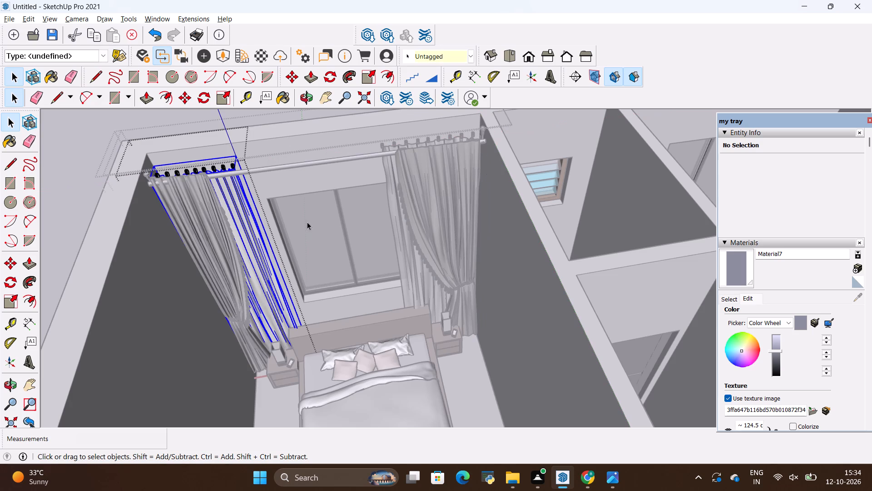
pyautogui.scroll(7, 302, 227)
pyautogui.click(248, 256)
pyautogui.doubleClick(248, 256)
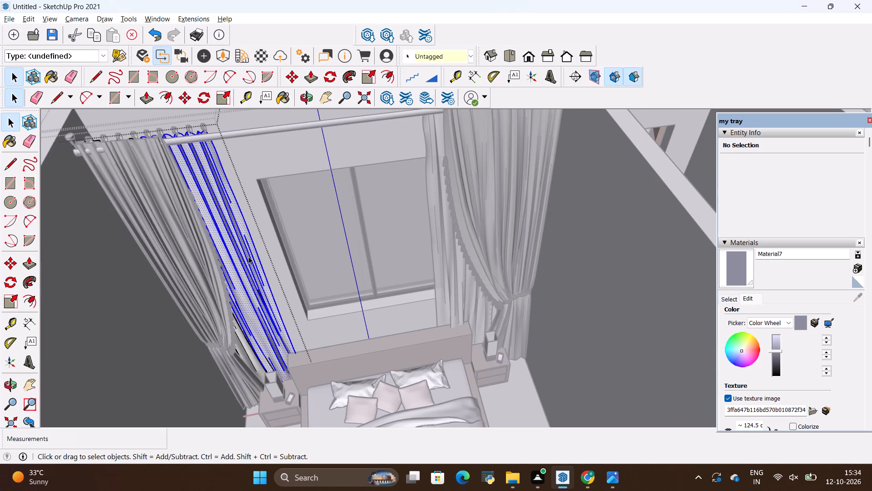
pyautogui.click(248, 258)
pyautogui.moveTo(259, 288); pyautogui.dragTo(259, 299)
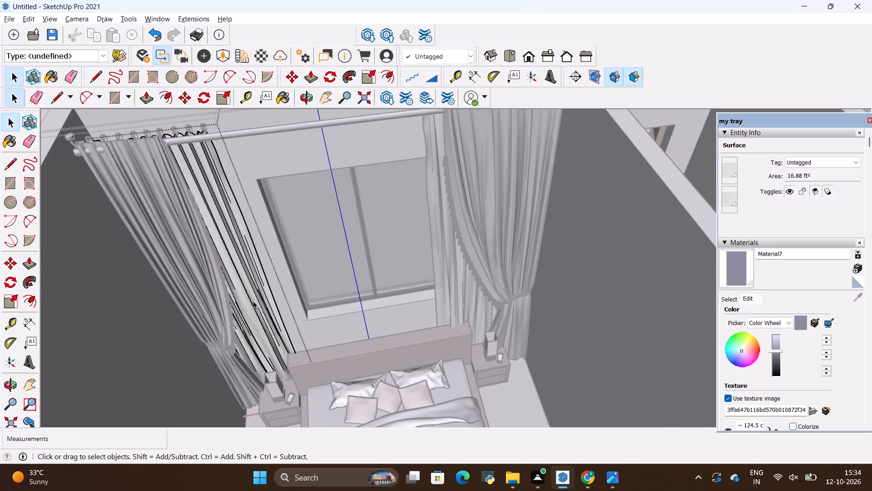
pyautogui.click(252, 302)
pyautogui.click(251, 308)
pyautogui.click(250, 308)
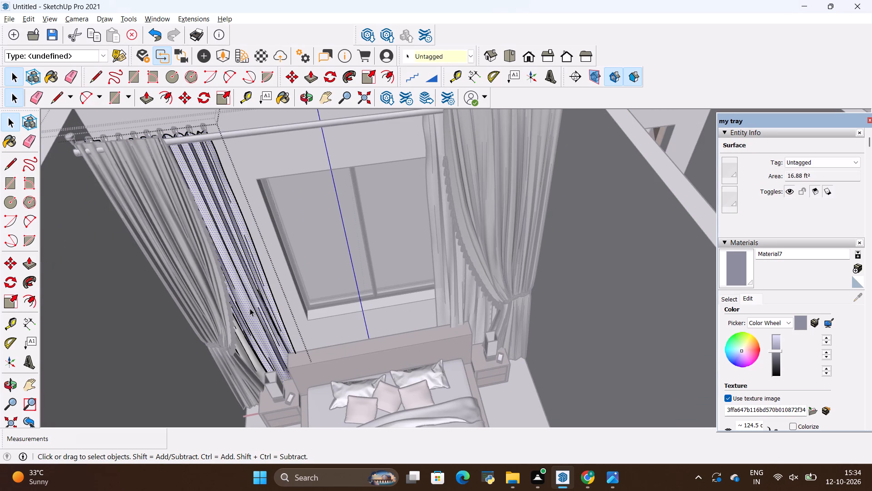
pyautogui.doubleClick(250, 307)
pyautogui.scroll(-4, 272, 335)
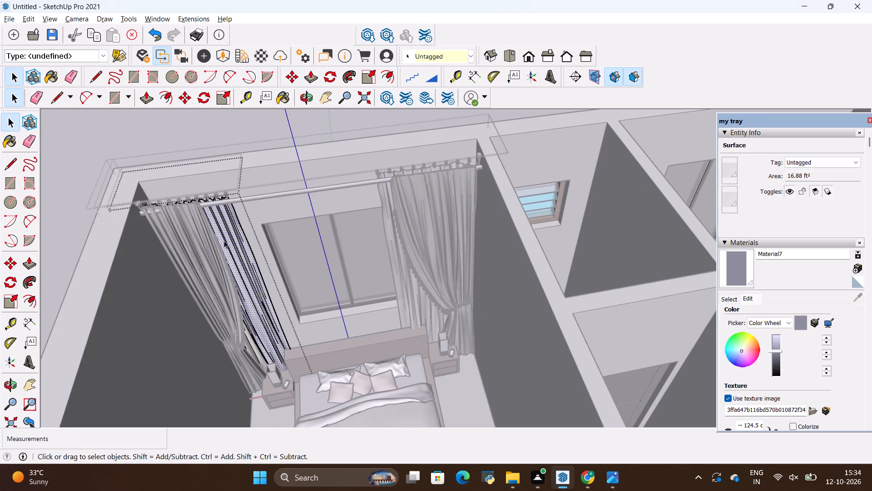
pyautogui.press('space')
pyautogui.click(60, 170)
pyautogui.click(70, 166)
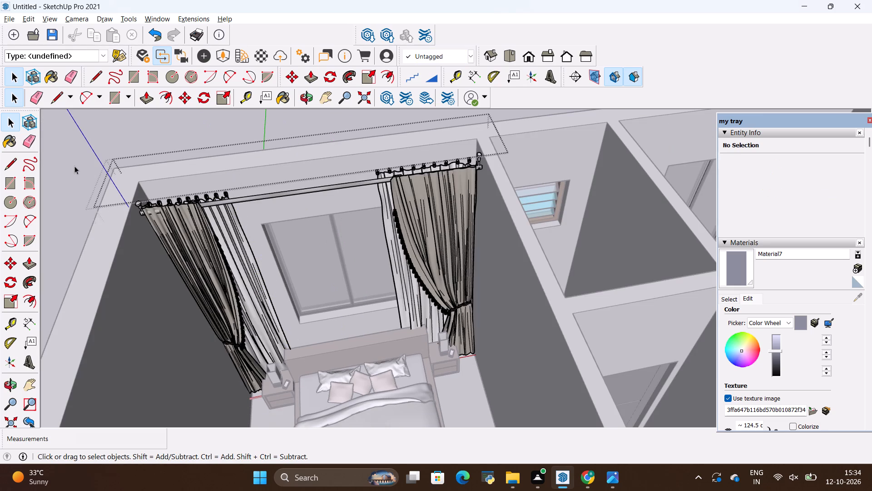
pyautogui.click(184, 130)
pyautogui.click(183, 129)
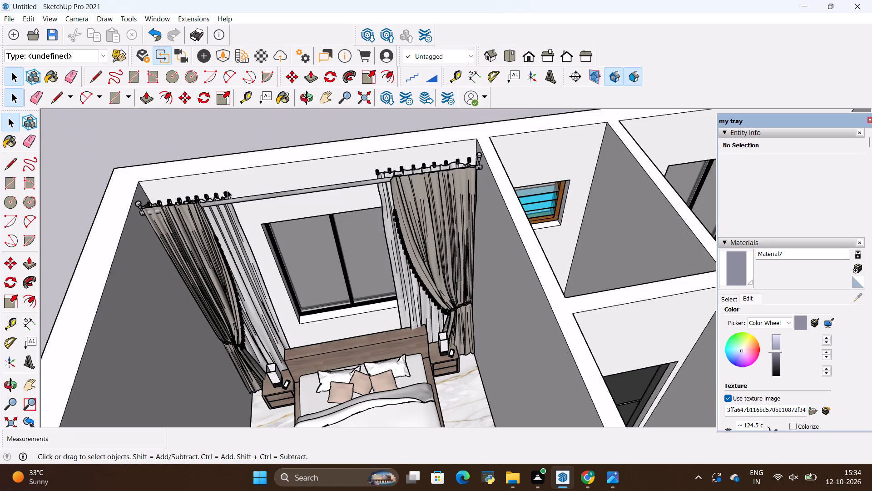
# Inside the curtain component, scale the sheer panel on the outer side wall to about 1.19 along the red axis, toward the window.
pyautogui.click(220, 257)
pyautogui.tripleClick(235, 251)
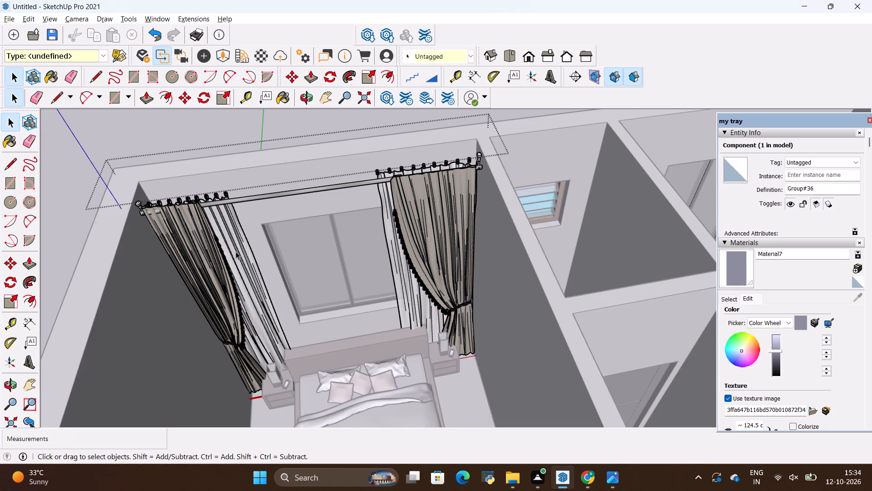
pyautogui.click(235, 249)
pyautogui.click(236, 248)
pyautogui.click(238, 239)
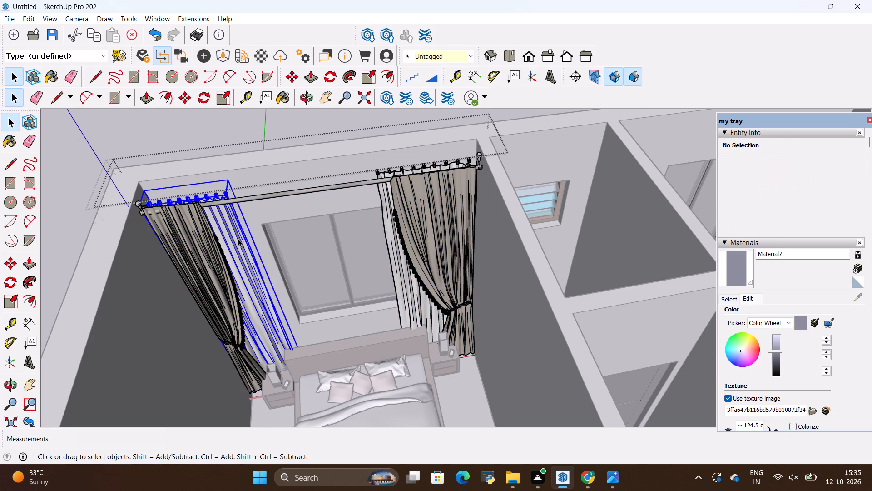
pyautogui.press('s')
pyautogui.scroll(-1, 264, 247)
pyautogui.scroll(4, 278, 286)
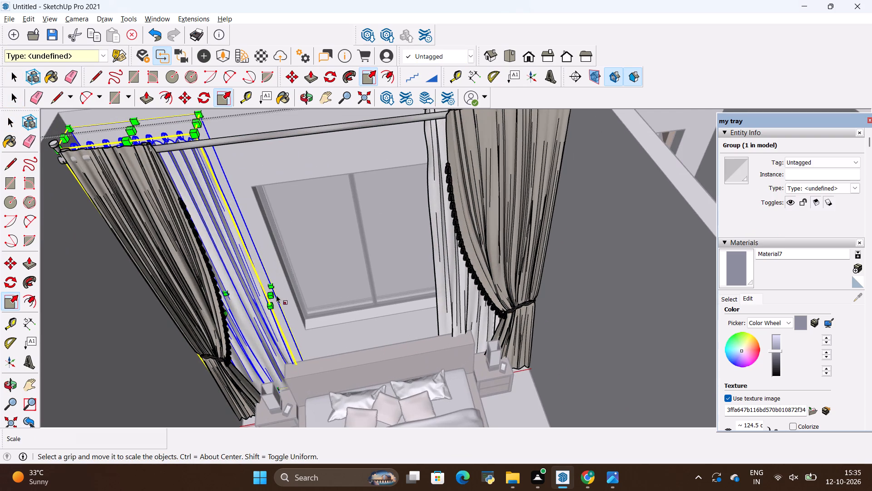
pyautogui.click(272, 294)
pyautogui.click(290, 292)
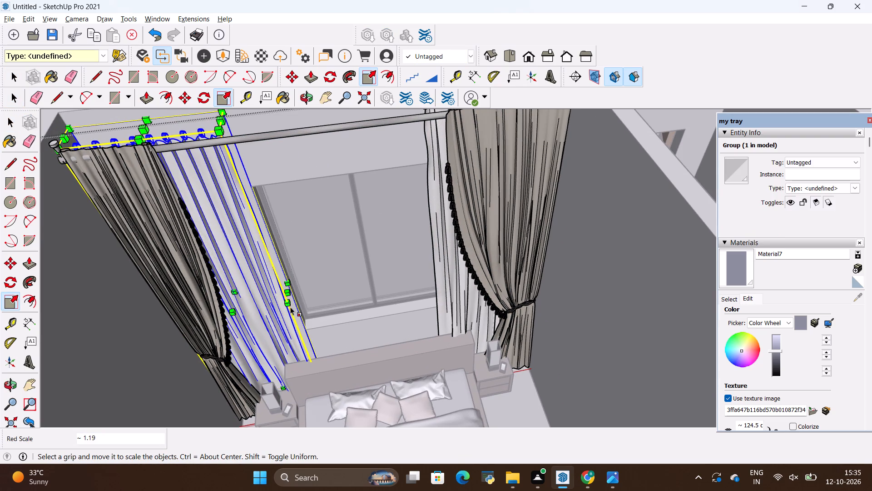
pyautogui.scroll(-5, 295, 310)
pyautogui.press('space')
# Scale the tied-back drape on the outer side wall to about 1.60 along the red axis toward the window, and leave the component.
pyautogui.tripleClick(203, 275)
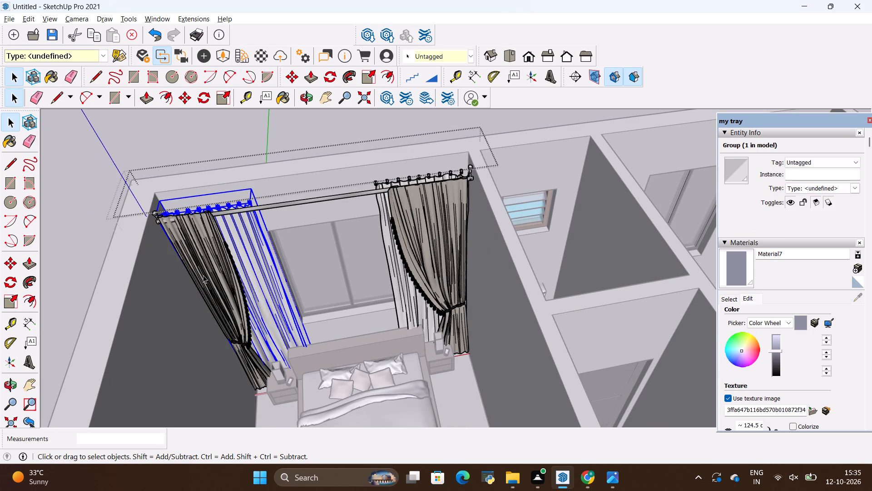
pyautogui.click(203, 274)
pyautogui.click(203, 274)
pyautogui.scroll(6, 238, 282)
pyautogui.press('s')
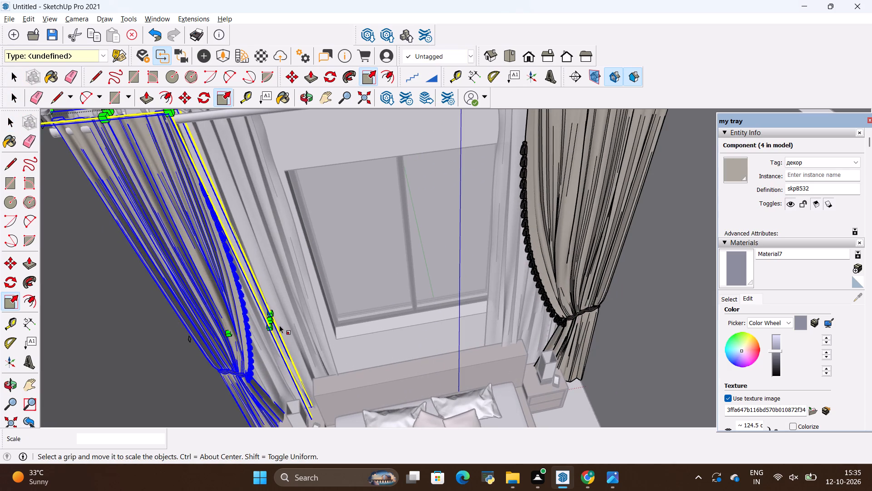
pyautogui.click(273, 319)
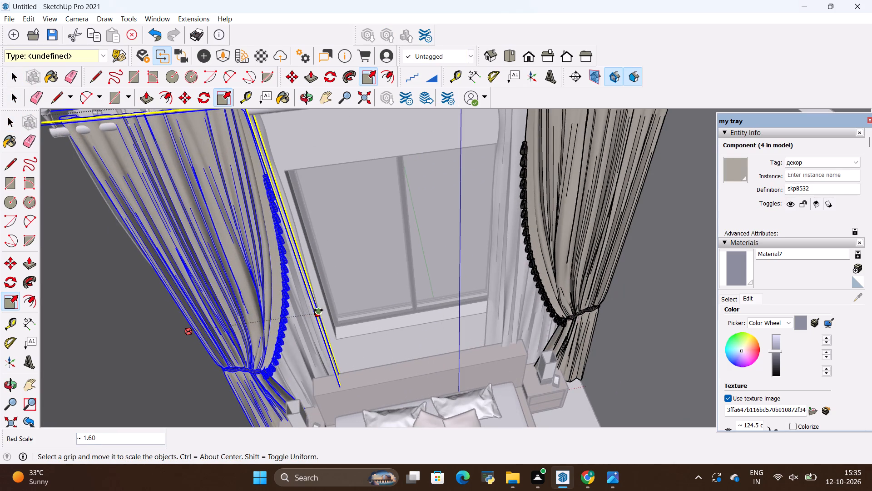
pyautogui.click(318, 310)
pyautogui.scroll(-12, 310, 349)
pyautogui.press('space')
pyautogui.click(202, 215)
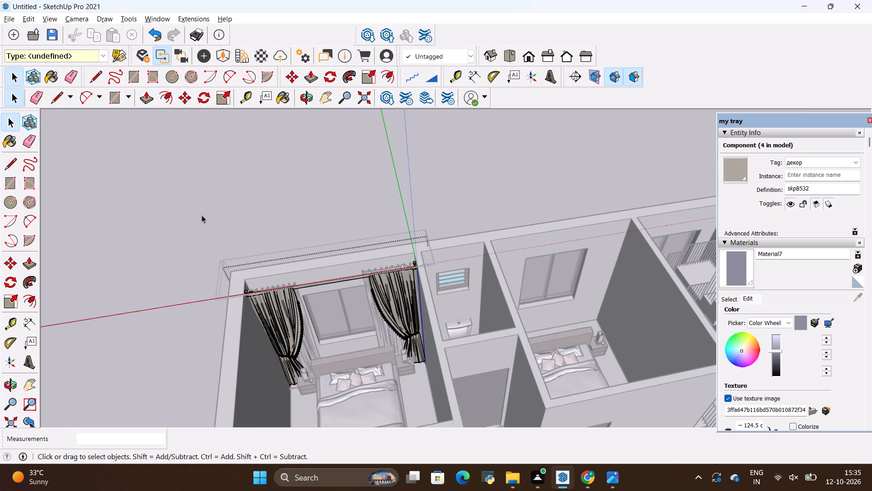
pyautogui.click(202, 215)
pyautogui.click(202, 215)
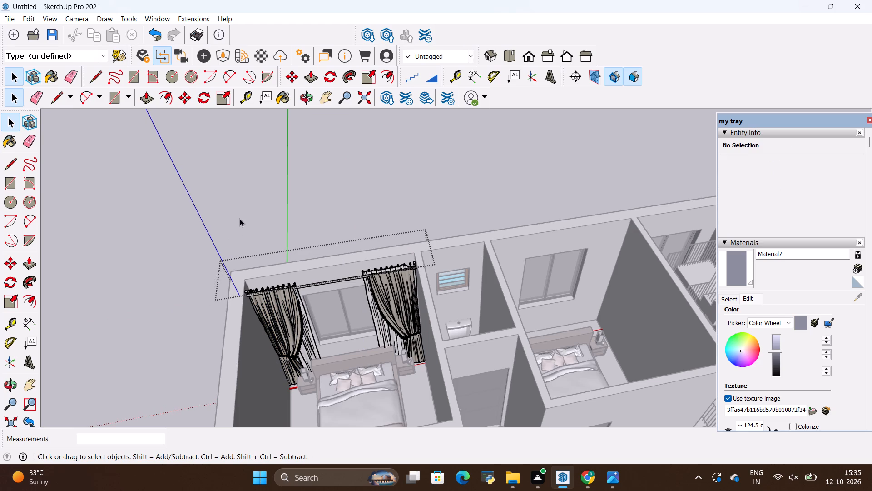
pyautogui.click(241, 218)
# Copy the whole curtain from its back top corner about 13' along the exterior wall to the middle bedroom's far inner corner.
pyautogui.scroll(-5, 238, 240)
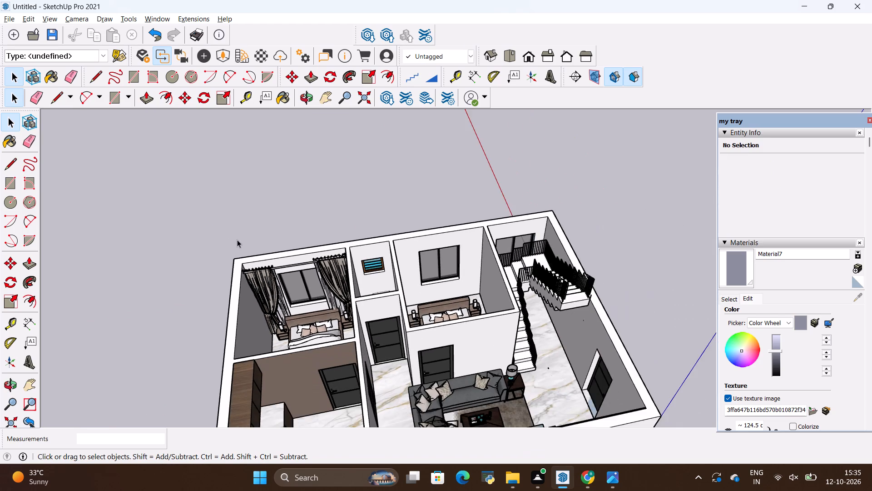
pyautogui.scroll(-4, 233, 239)
pyautogui.scroll(7, 264, 265)
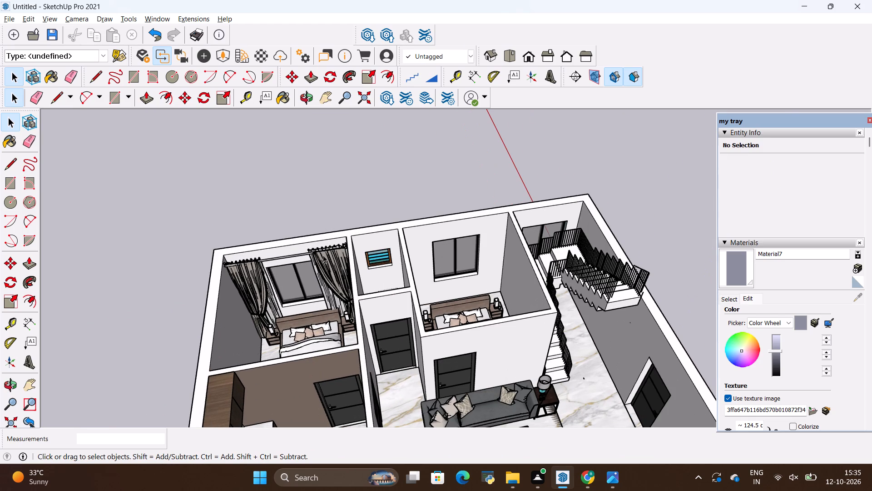
pyautogui.click(320, 264)
pyautogui.scroll(-5, 42, 216)
pyautogui.moveTo(172, 267); pyautogui.dragTo(247, 244, button='middle')
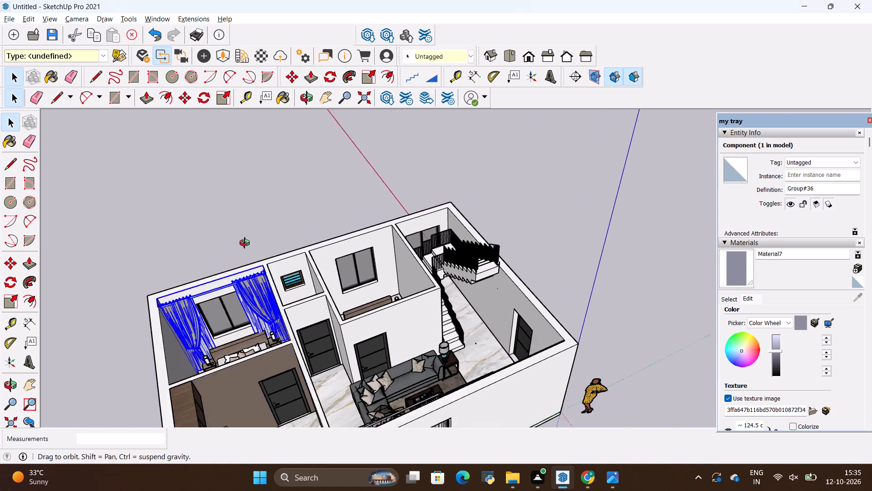
pyautogui.moveTo(247, 244); pyautogui.dragTo(253, 242, button='middle')
pyautogui.scroll(9, 247, 351)
pyautogui.press('m')
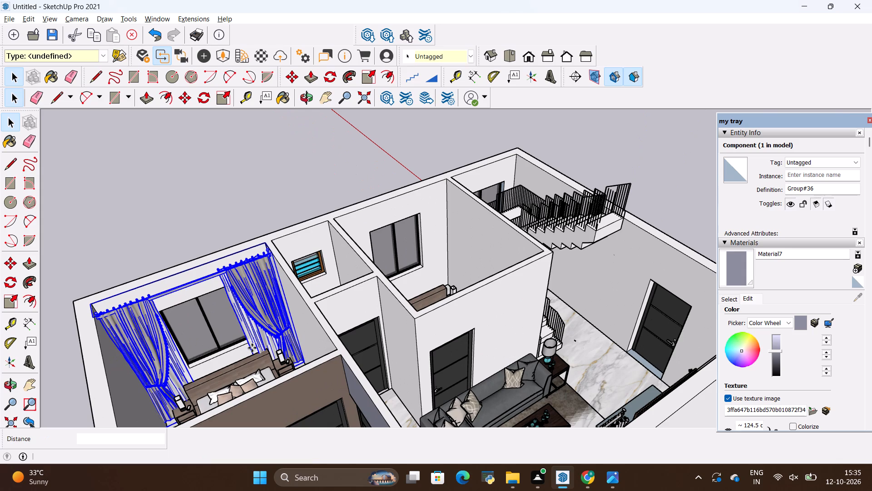
pyautogui.scroll(3, 264, 255)
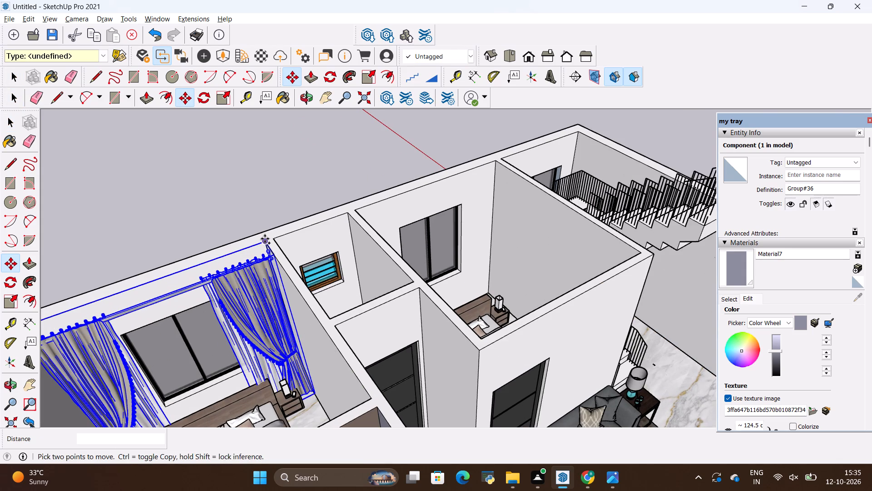
pyautogui.keyDown('ctrl'); pyautogui.click(265, 239); pyautogui.keyUp('ctrl')
pyautogui.scroll(-6, 208, 219)
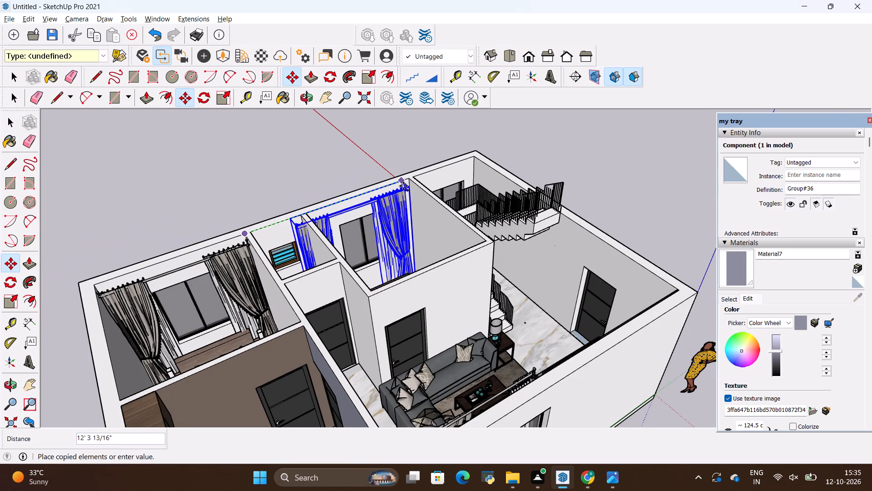
pyautogui.click(411, 184)
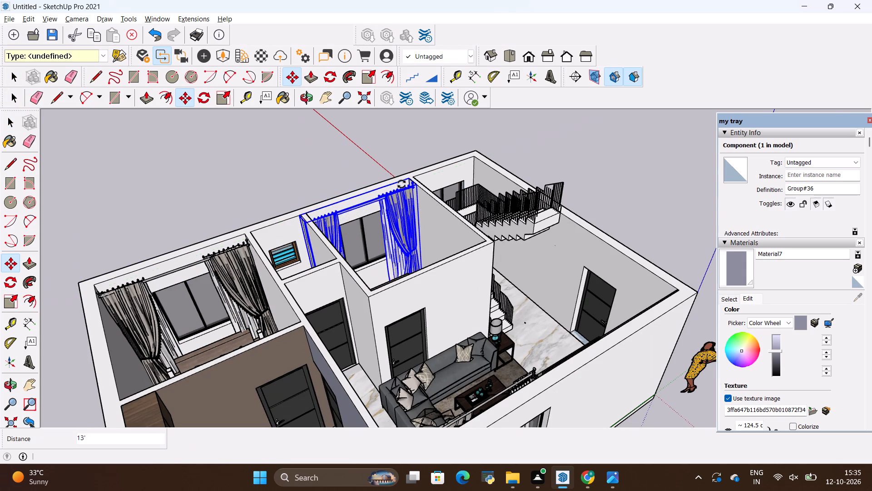
pyautogui.press('space')
pyautogui.click(237, 188)
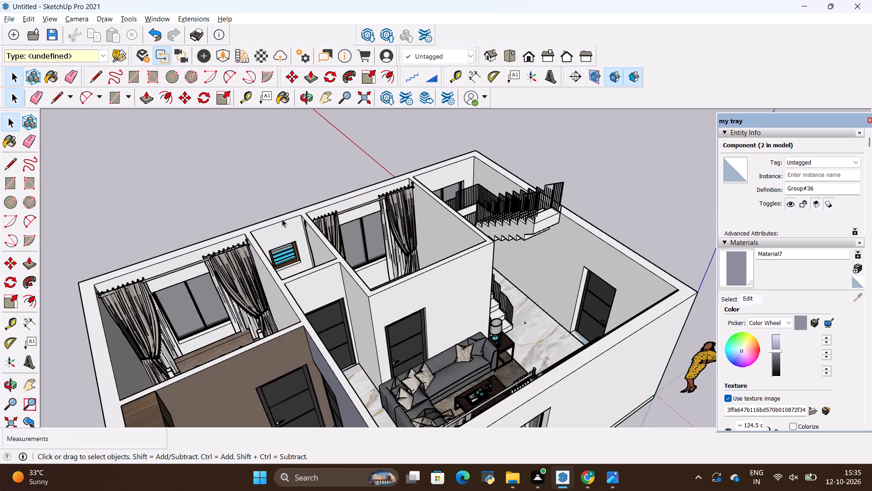
# Examine the curtains in both bedrooms and the whole furnished house from above and from several sides.
pyautogui.scroll(-5, 309, 234)
pyautogui.moveTo(377, 242); pyautogui.dragTo(290, 308, button='middle')
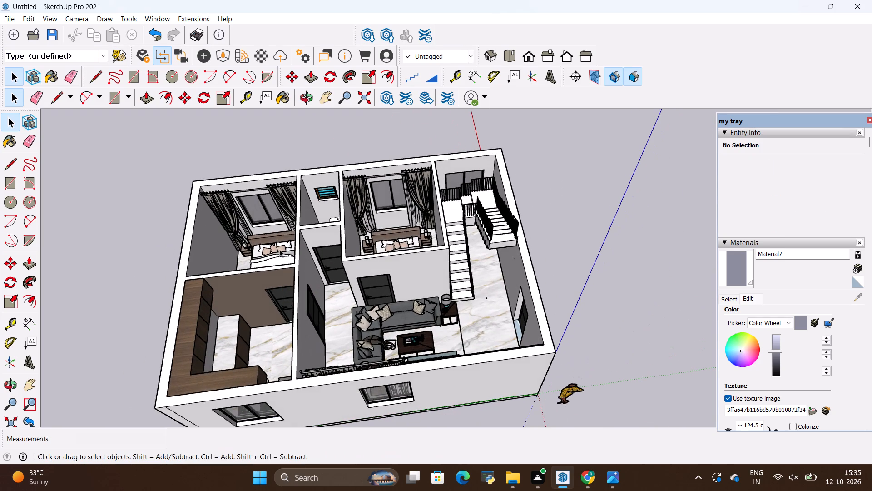
pyautogui.scroll(7, 254, 130)
pyautogui.press('space')
pyautogui.click(268, 134)
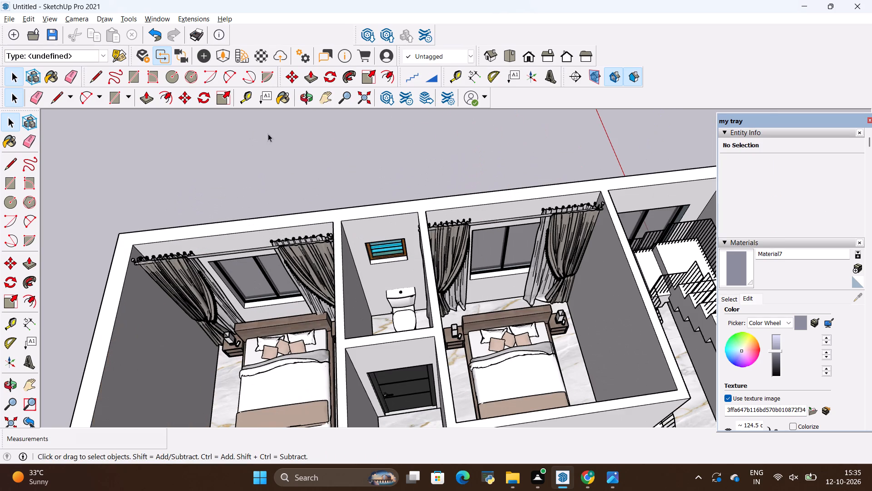
pyautogui.scroll(-15, 268, 135)
pyautogui.scroll(3, 227, 255)
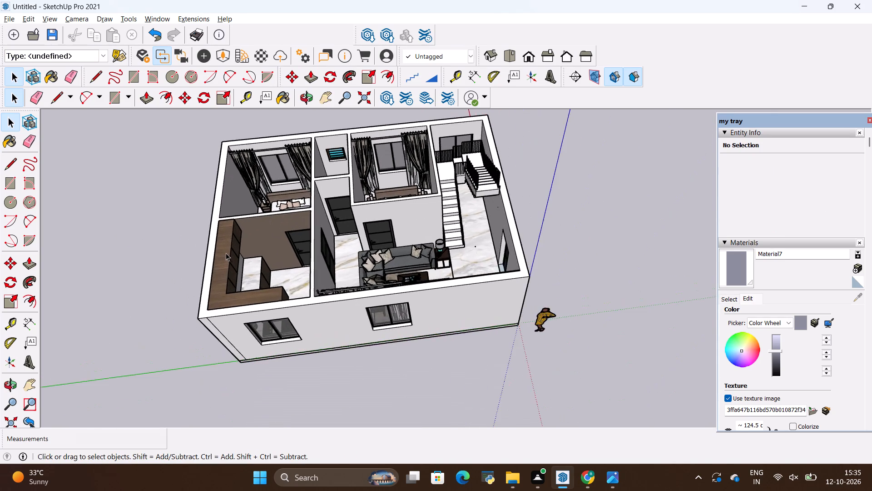
pyautogui.scroll(4, 228, 220)
pyautogui.scroll(-6, 231, 216)
pyautogui.moveTo(258, 259); pyautogui.dragTo(324, 334, button='middle')
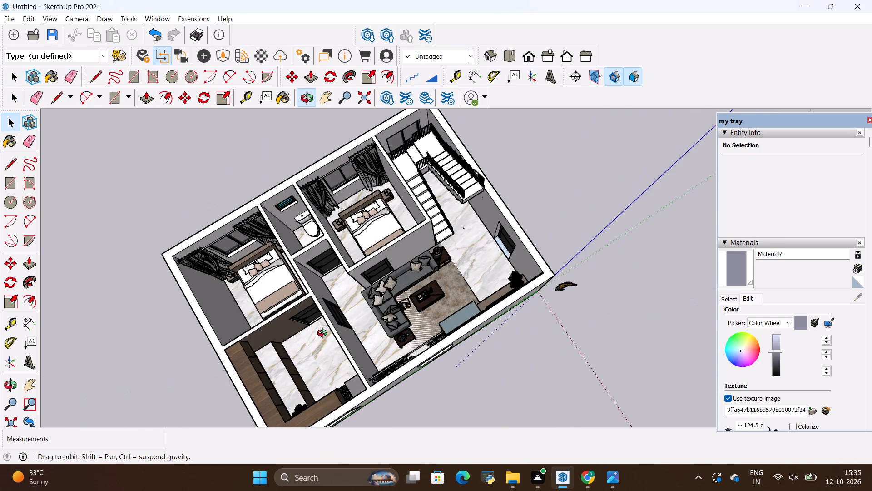
pyautogui.moveTo(324, 334); pyautogui.dragTo(141, 267, button='middle')
pyautogui.scroll(-5, 320, 280)
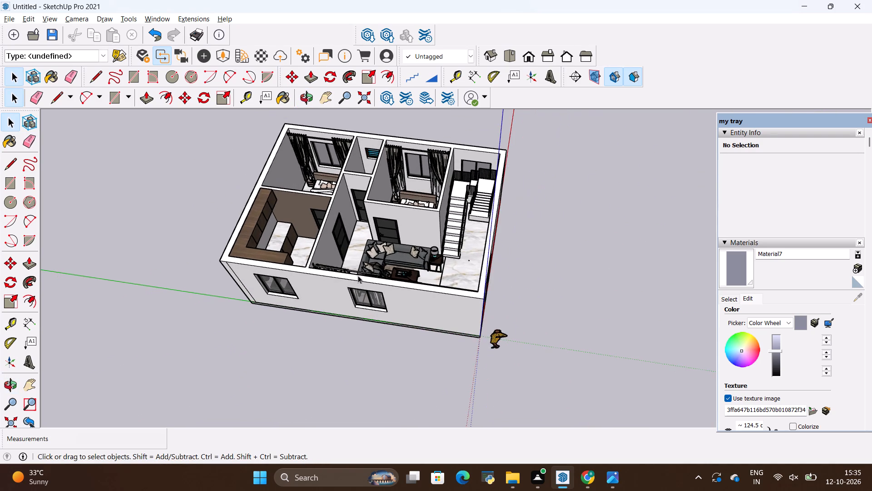
pyautogui.scroll(15, 395, 140)
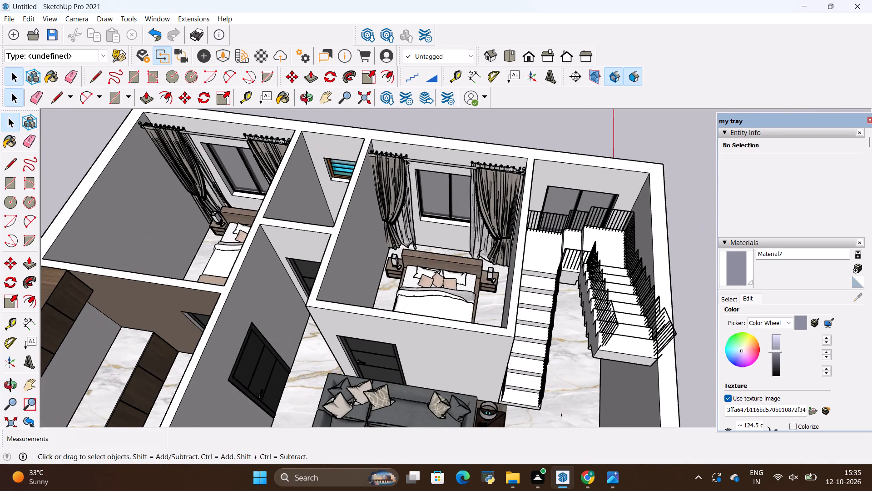
pyautogui.scroll(-16, 395, 199)
pyautogui.moveTo(429, 216); pyautogui.dragTo(423, 237, button='middle')
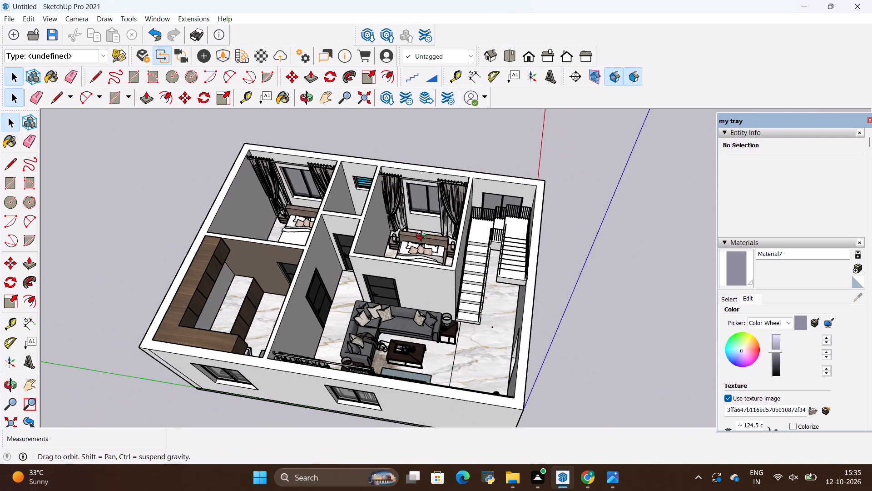
pyautogui.moveTo(423, 237); pyautogui.dragTo(181, 248, button='middle')
pyautogui.moveTo(457, 256); pyautogui.dragTo(425, 266, button='middle')
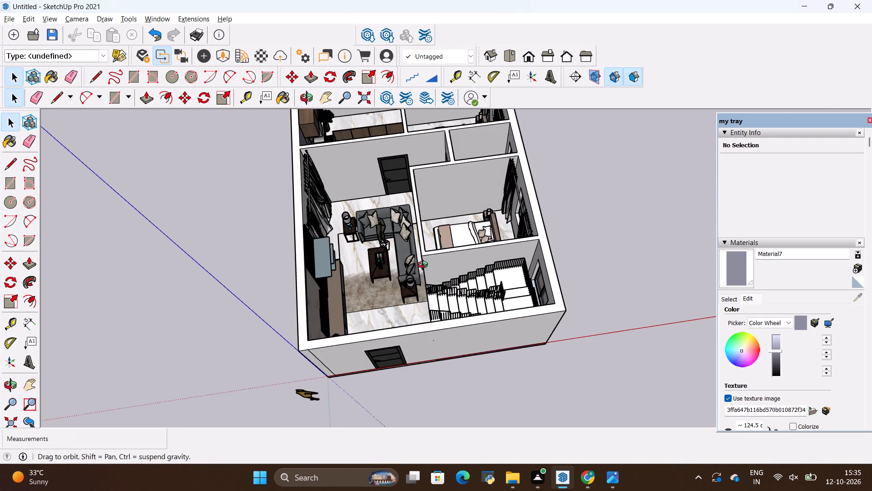
pyautogui.moveTo(425, 266); pyautogui.dragTo(180, 261, button='middle')
pyautogui.moveTo(432, 257); pyautogui.dragTo(277, 214, button='middle')
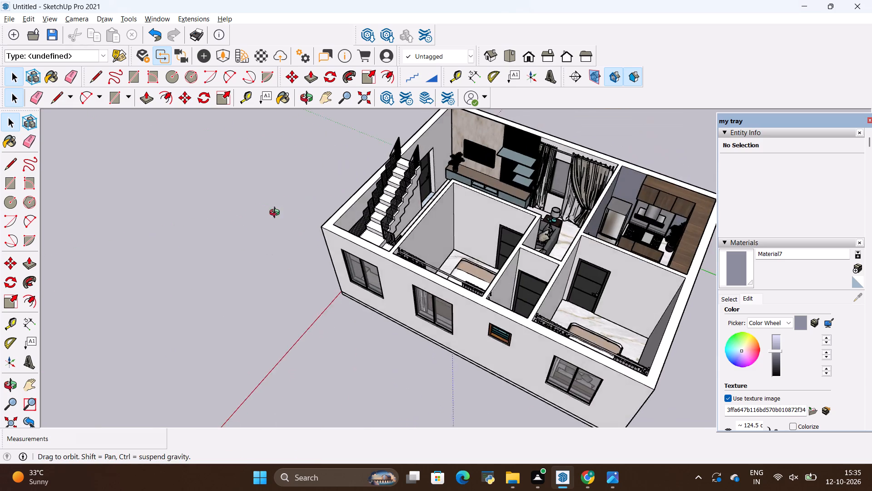
# Examine the house from outside and above, checking the kitchen, bedrooms, staircase, and the living room's TV wall and curtains.
pyautogui.moveTo(277, 214); pyautogui.dragTo(406, 209, button='middle')
pyautogui.scroll(-11, 486, 264)
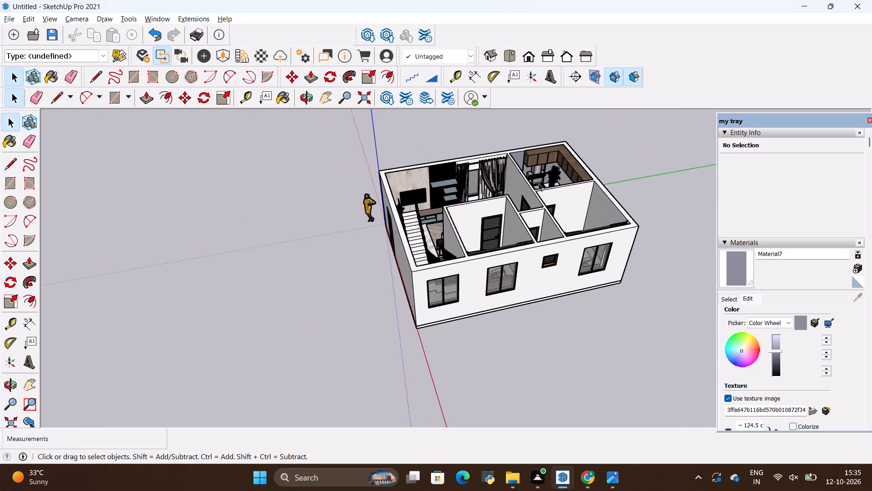
pyautogui.scroll(20, 584, 129)
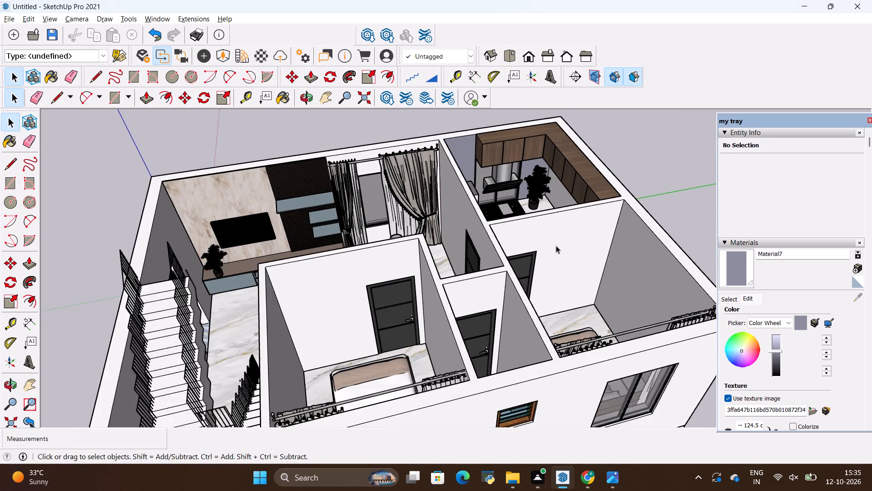
pyautogui.moveTo(559, 254); pyautogui.dragTo(494, 257, button='middle')
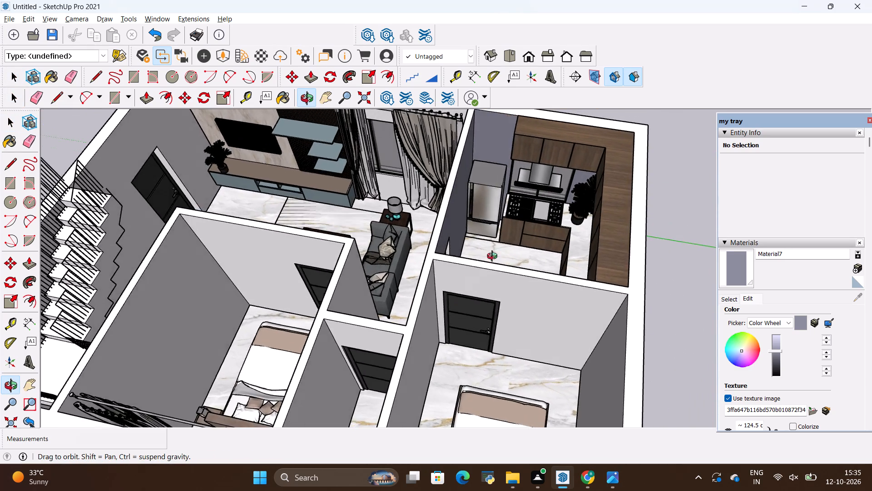
pyautogui.moveTo(494, 257); pyautogui.dragTo(562, 220, button='middle')
pyautogui.scroll(-6, 550, 227)
pyautogui.scroll(5, 247, 159)
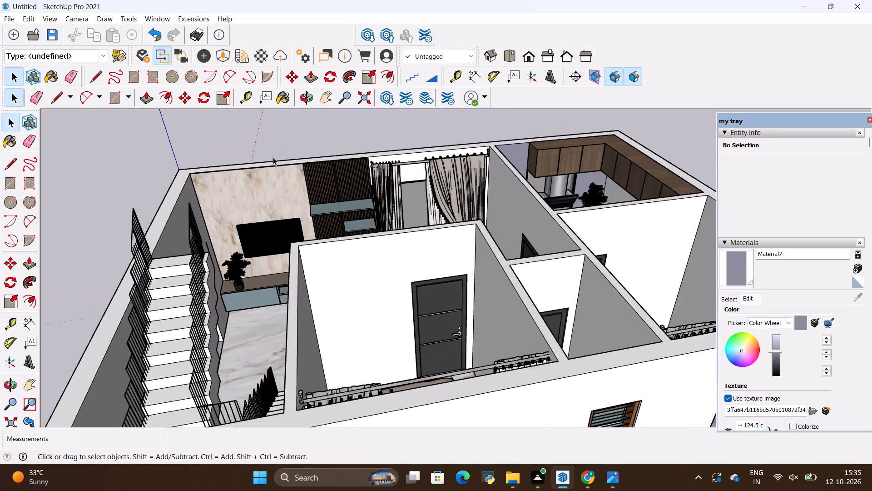
pyautogui.scroll(3, 299, 154)
pyautogui.scroll(-6, 408, 214)
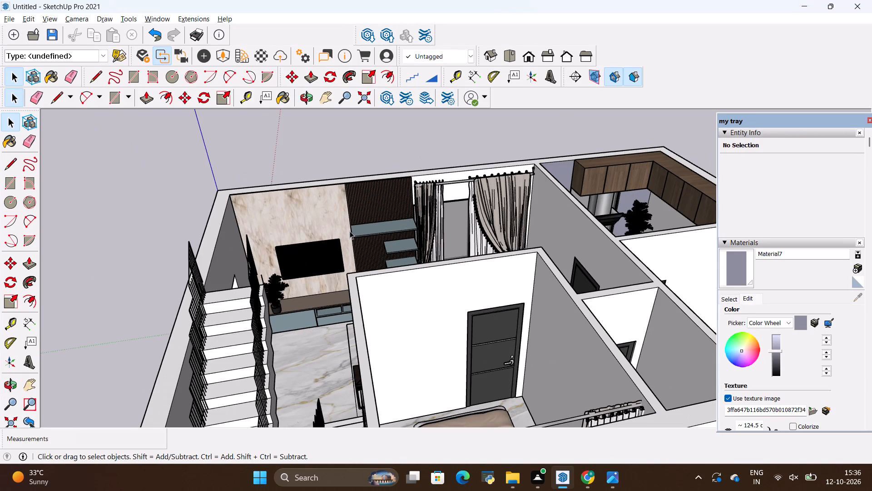
pyautogui.scroll(-5, 350, 230)
pyautogui.scroll(3, 352, 229)
pyautogui.scroll(1, 361, 164)
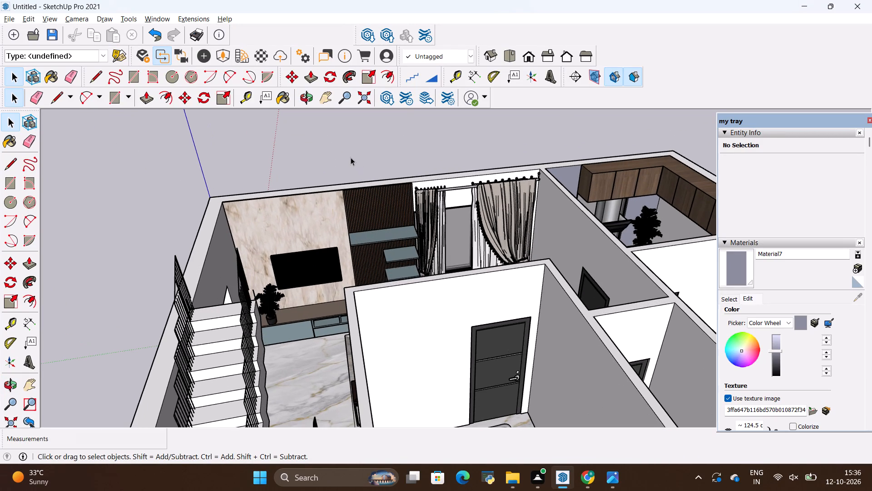
pyautogui.moveTo(338, 172); pyautogui.dragTo(337, 221, button='middle')
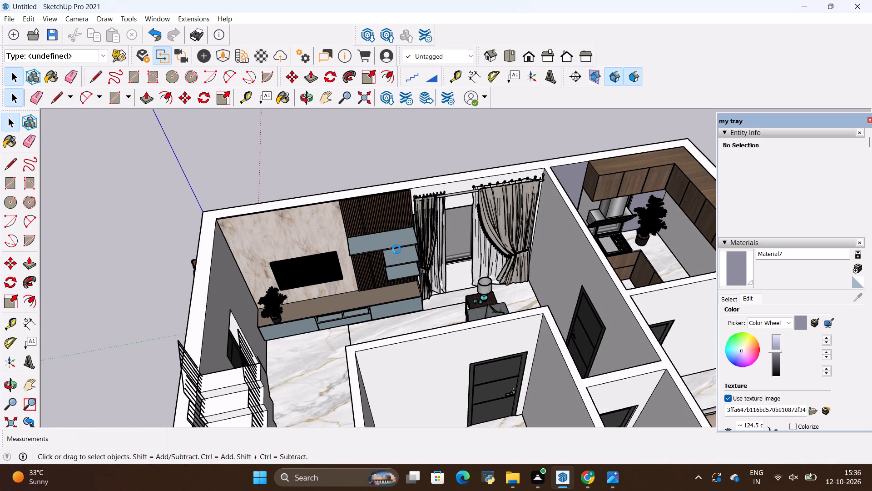
pyautogui.scroll(-4, 388, 247)
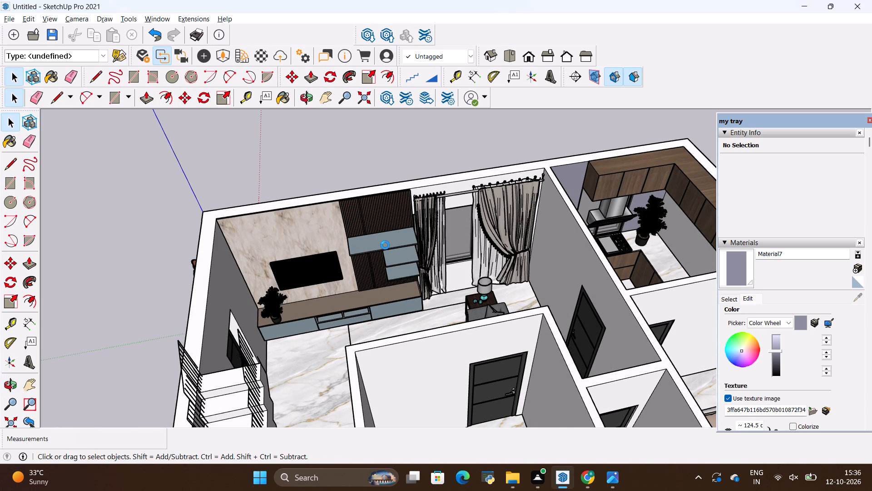
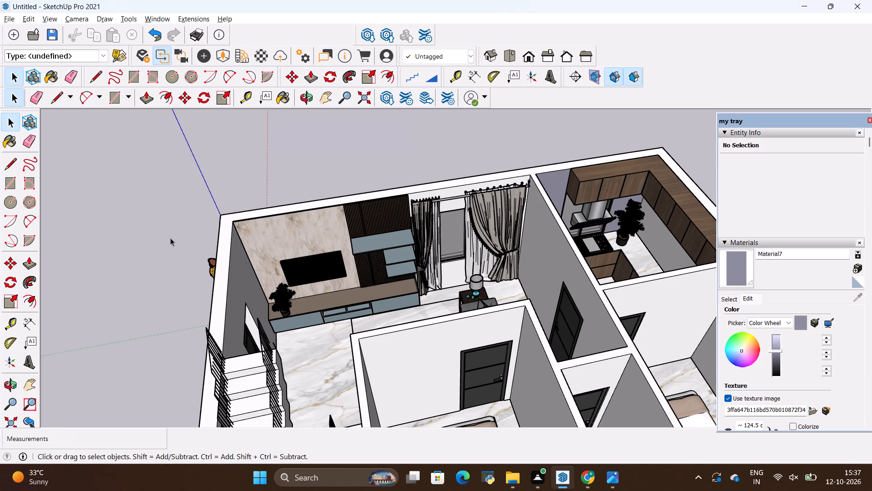
# Inspect the furnished house model from above and at an angle, including the living room, kitchen, bedrooms and staircase.
pyautogui.press('space')
pyautogui.scroll(-6, 159, 235)
pyautogui.scroll(4, 163, 229)
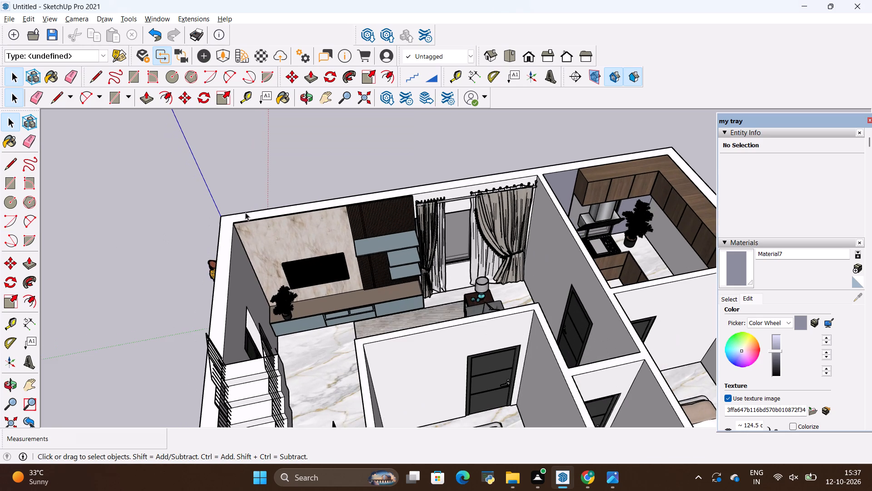
pyautogui.scroll(-19, 197, 205)
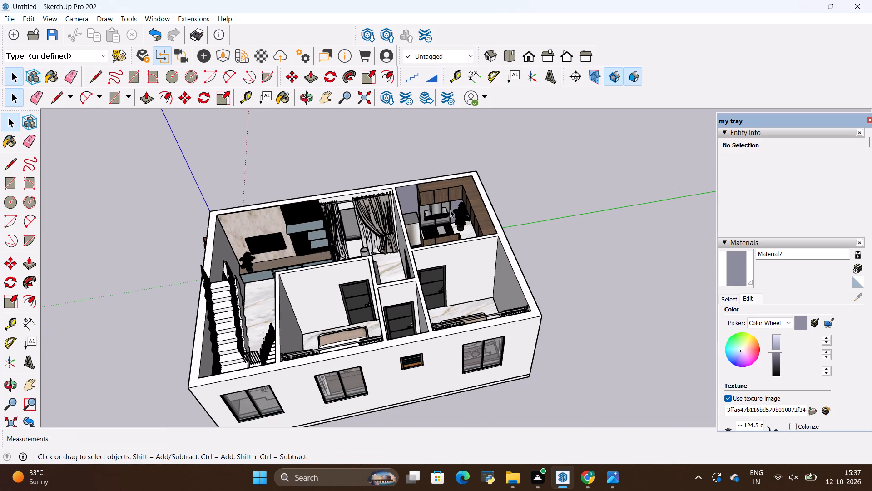
pyautogui.moveTo(621, 238); pyautogui.dragTo(555, 310, button='middle')
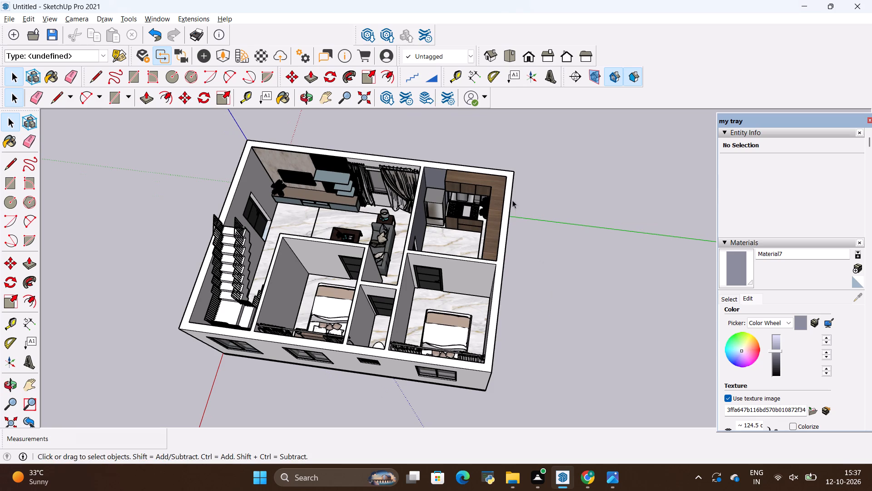
pyautogui.scroll(9, 500, 163)
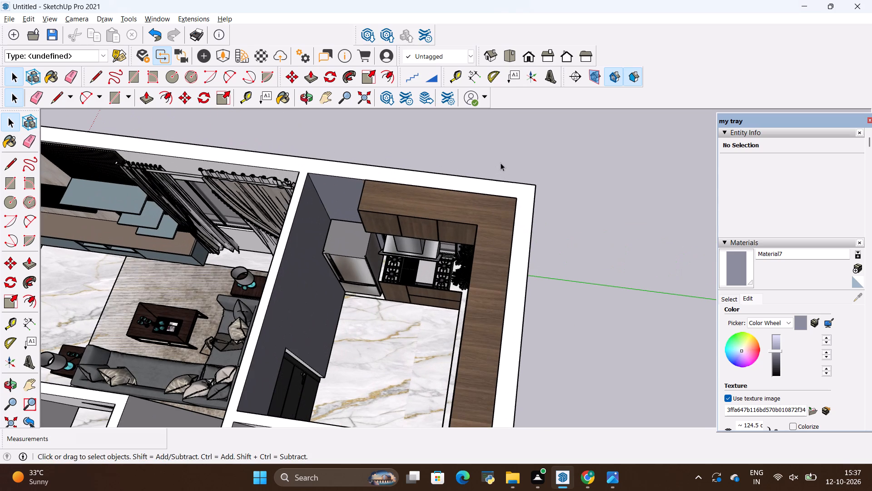
pyautogui.scroll(-2, 501, 259)
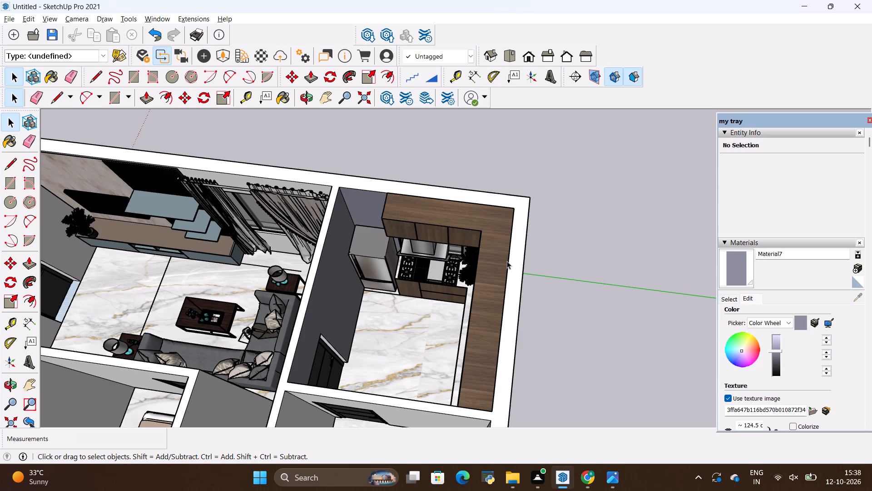
pyautogui.scroll(-4, 529, 275)
pyautogui.scroll(-4, 609, 262)
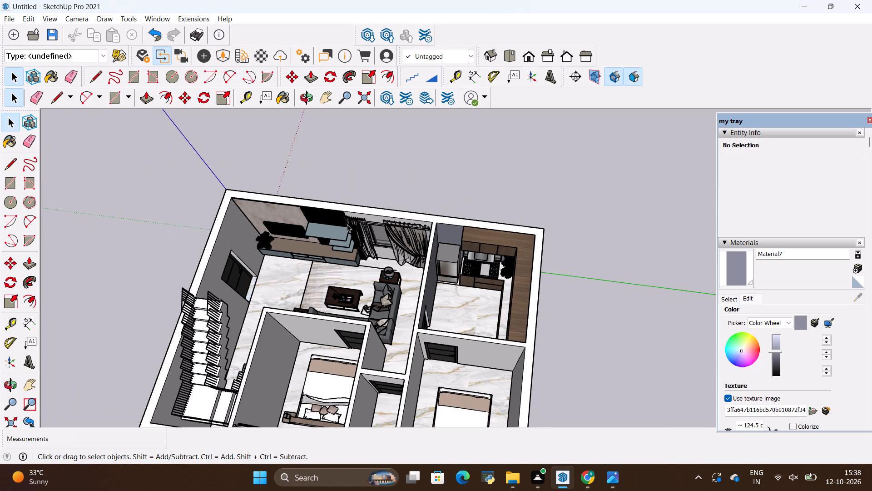
pyautogui.moveTo(314, 300); pyautogui.dragTo(377, 209, button='middle')
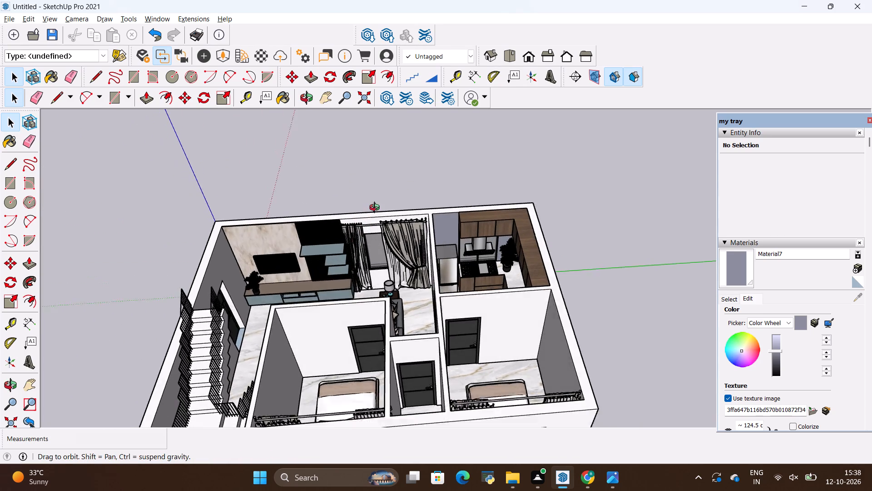
pyautogui.moveTo(377, 209); pyautogui.dragTo(385, 218, button='middle')
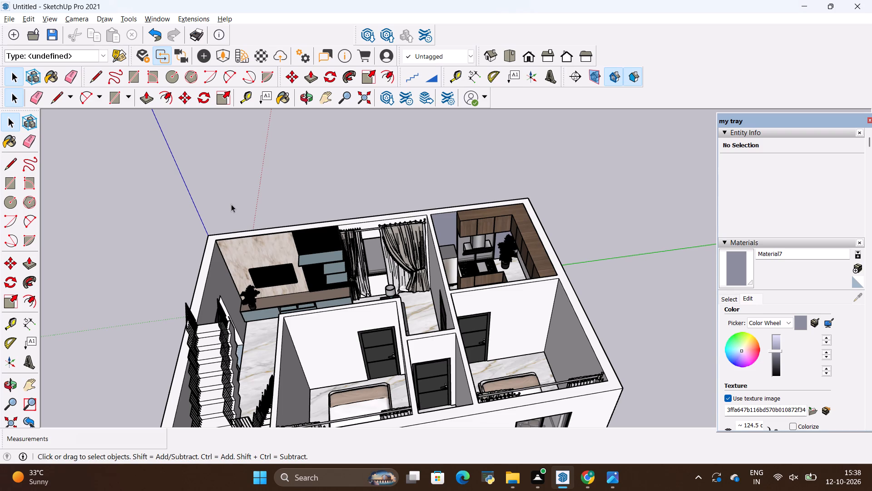
pyautogui.click(231, 204)
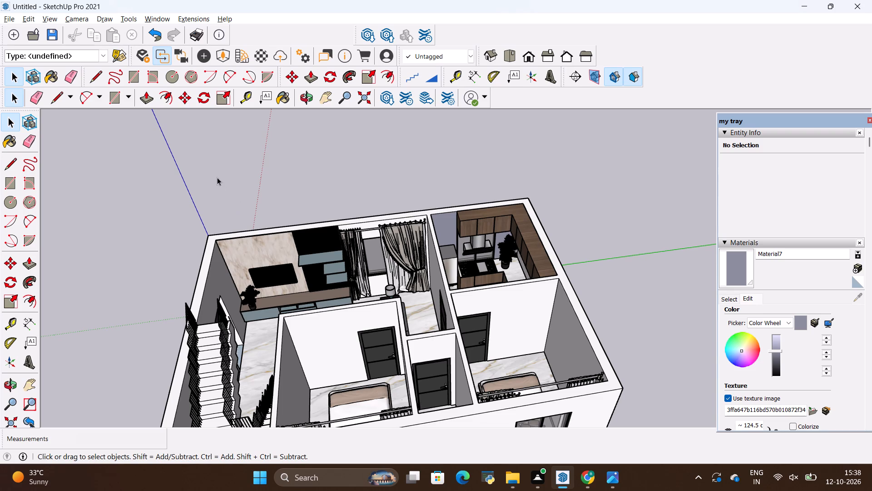
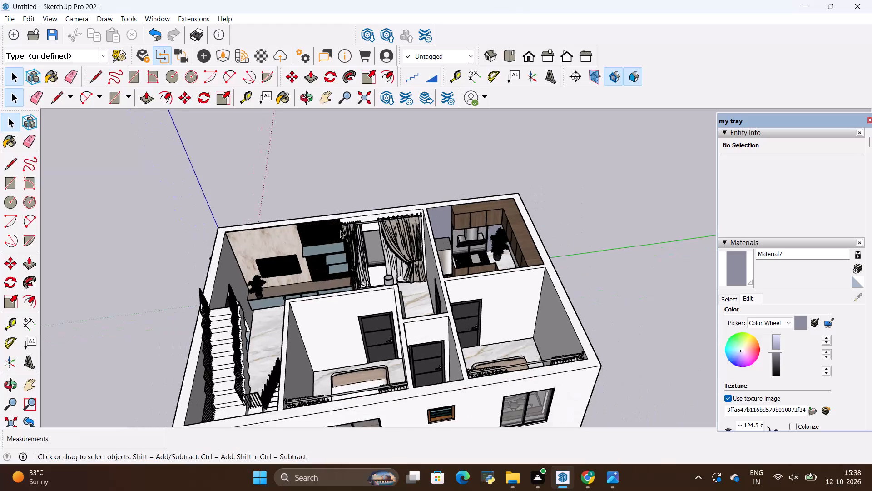
# Inspect the open-topped house model from several sides and above, checking the living room, kitchen, bedrooms and staircase.
pyautogui.moveTo(385, 308); pyautogui.dragTo(375, 331, button='middle')
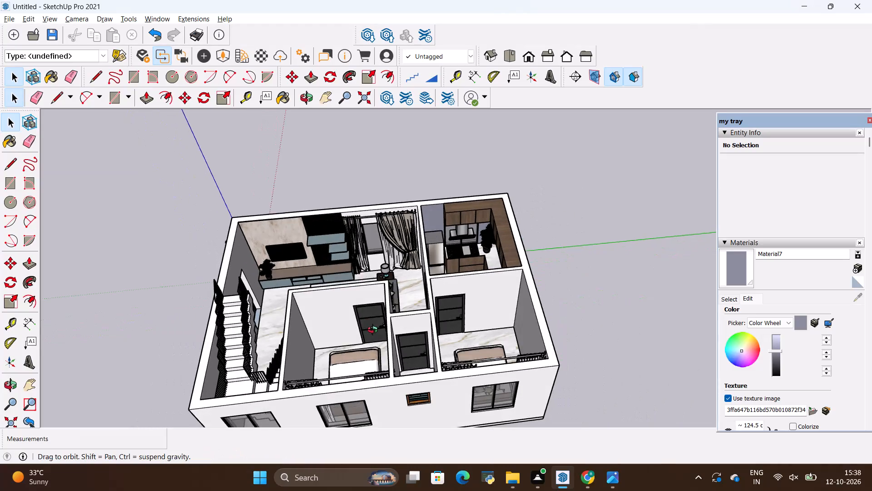
pyautogui.moveTo(375, 331); pyautogui.dragTo(337, 271, button='middle')
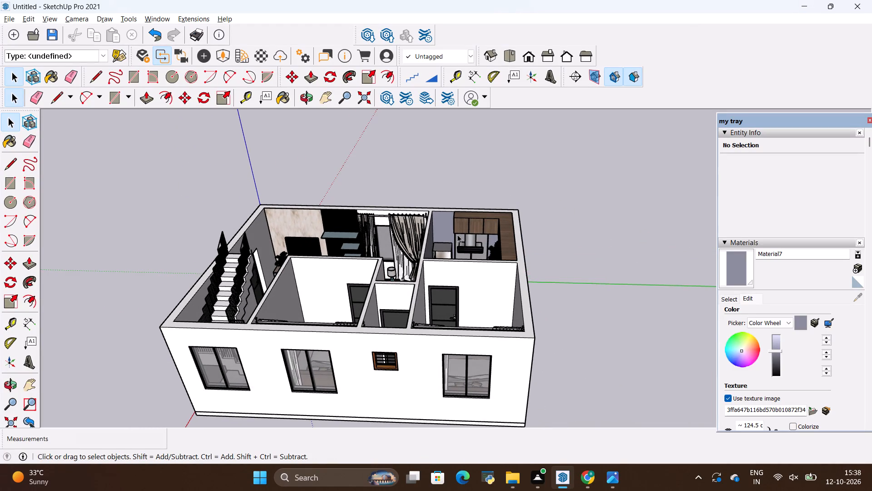
pyautogui.scroll(3, 491, 228)
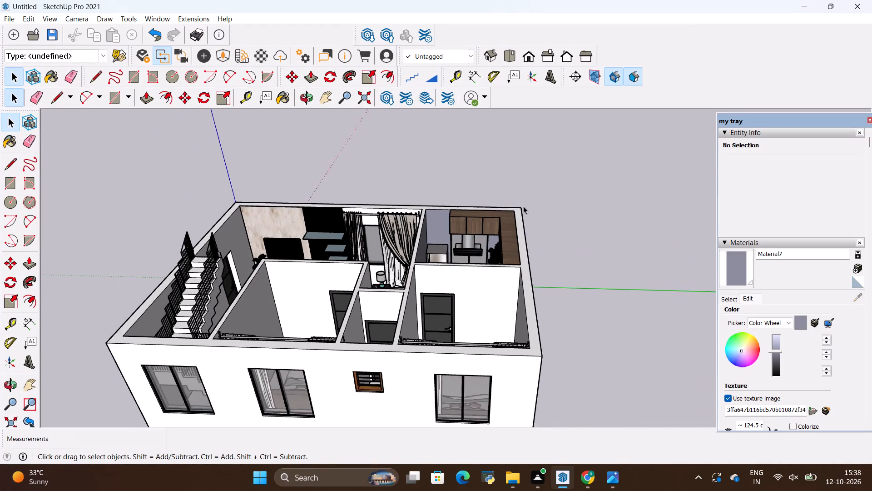
pyautogui.scroll(4, 500, 203)
pyautogui.scroll(3, 445, 257)
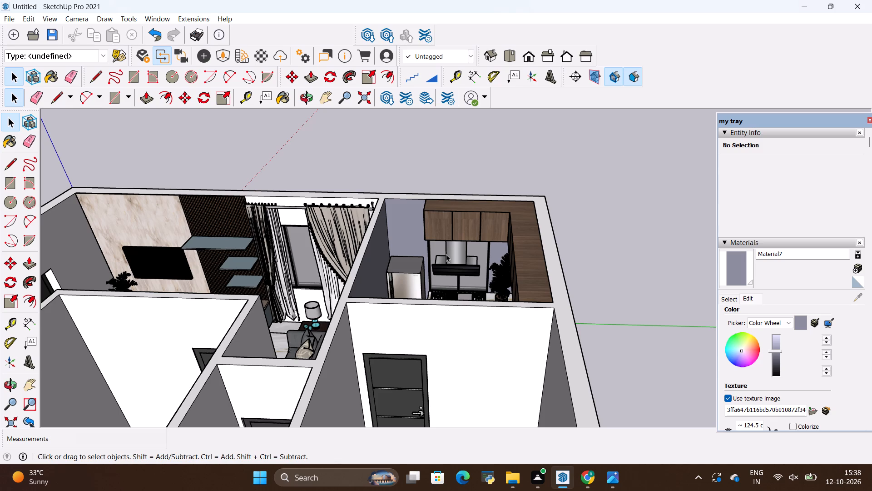
pyautogui.scroll(-4, 563, 234)
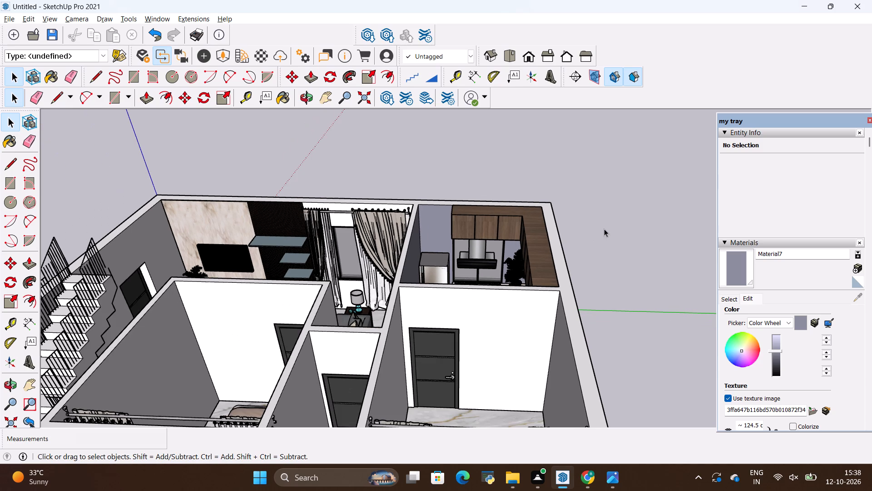
pyautogui.scroll(-11, 604, 226)
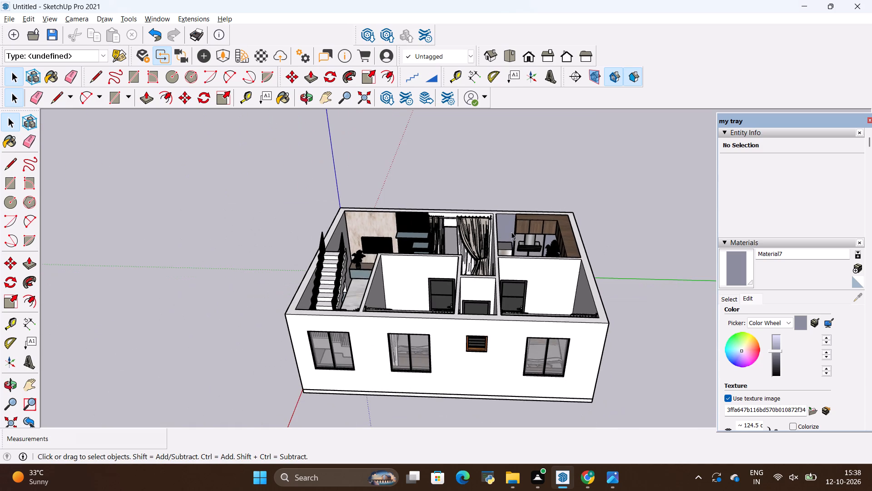
pyautogui.moveTo(511, 232); pyautogui.dragTo(533, 326, button='middle')
pyautogui.moveTo(311, 270); pyautogui.dragTo(514, 310, button='middle')
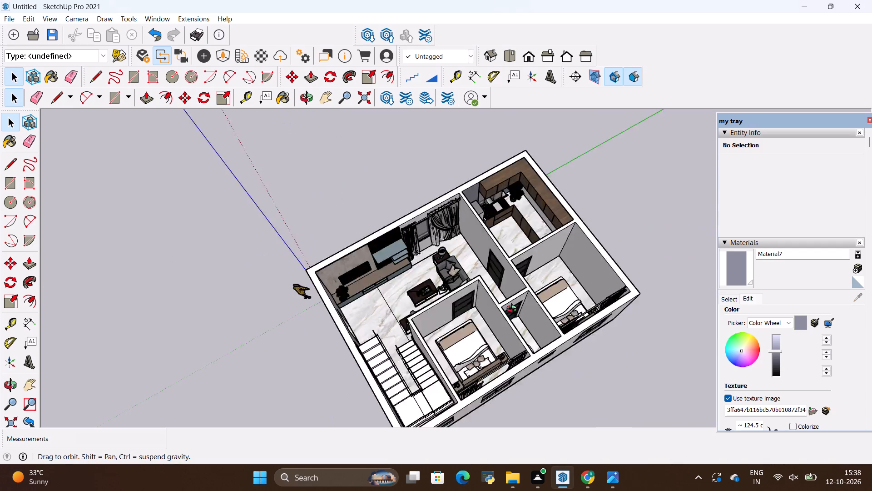
pyautogui.moveTo(514, 310); pyautogui.dragTo(337, 271, button='middle')
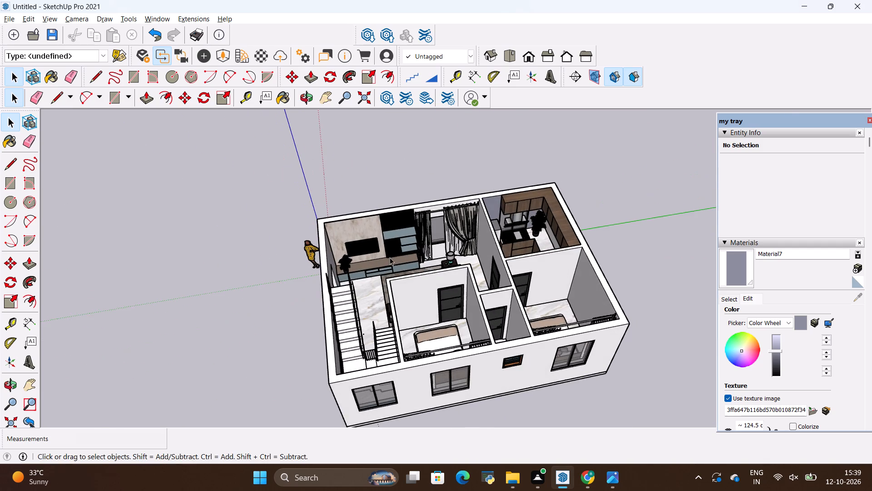
pyautogui.moveTo(591, 255); pyautogui.dragTo(201, 257, button='middle')
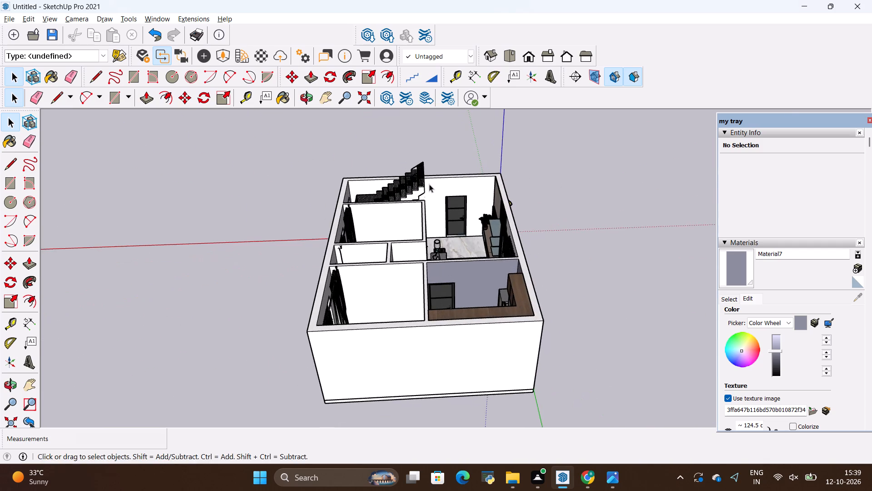
pyautogui.scroll(1, 430, 184)
pyautogui.moveTo(430, 184); pyautogui.dragTo(388, 270, button='middle')
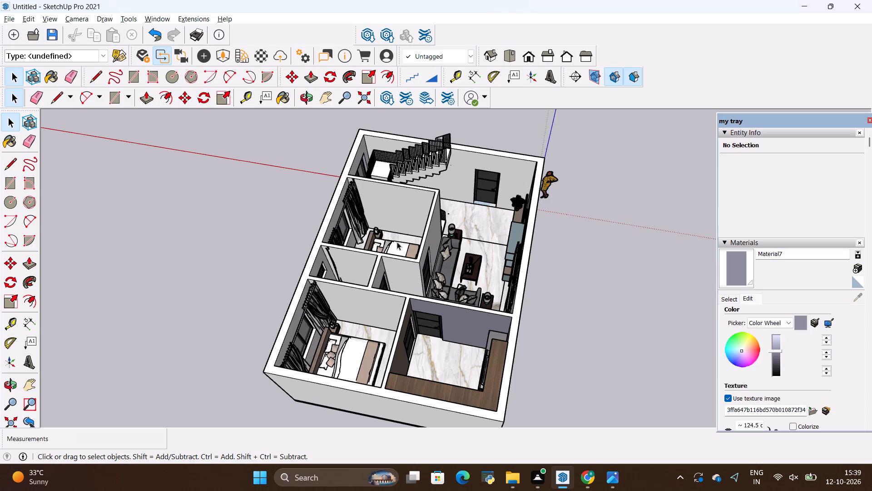
pyautogui.moveTo(464, 278); pyautogui.dragTo(350, 266, button='middle')
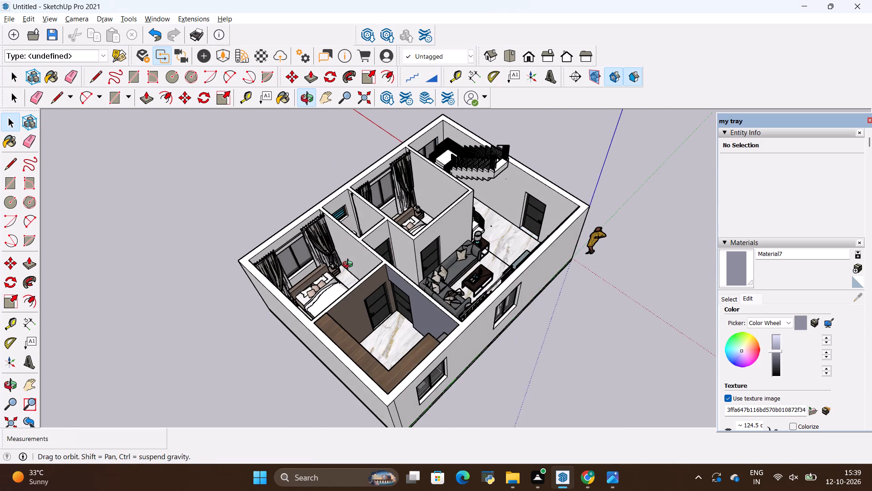
pyautogui.moveTo(350, 266); pyautogui.dragTo(348, 260, button='middle')
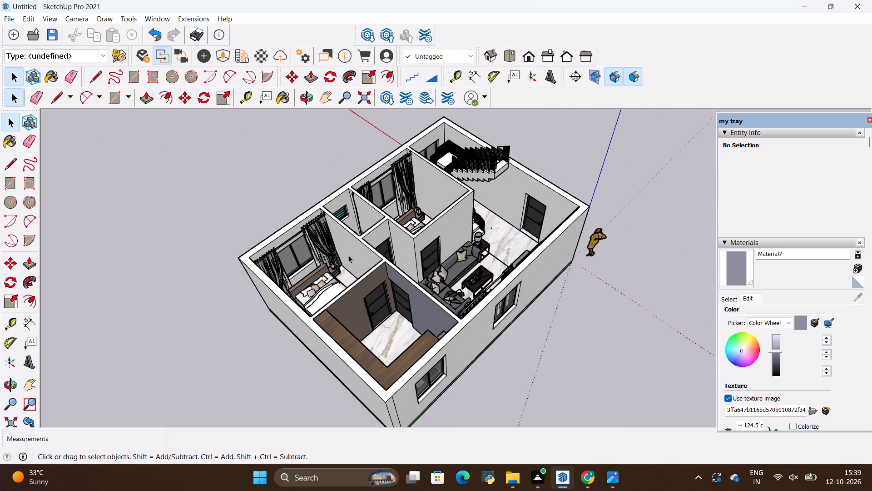
# Draw a ceiling rectangle of about 13' by 10' 3/4" across the wall tops over the living room seating area.
pyautogui.press('r')
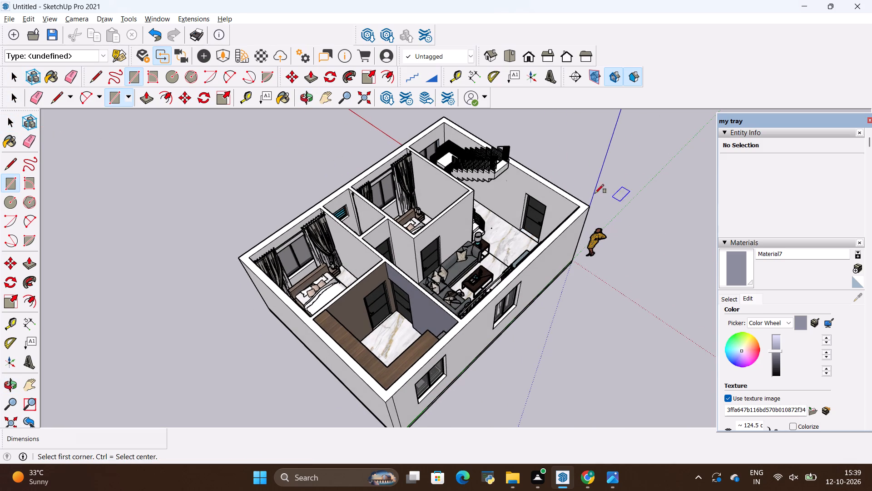
pyautogui.scroll(13, 492, 193)
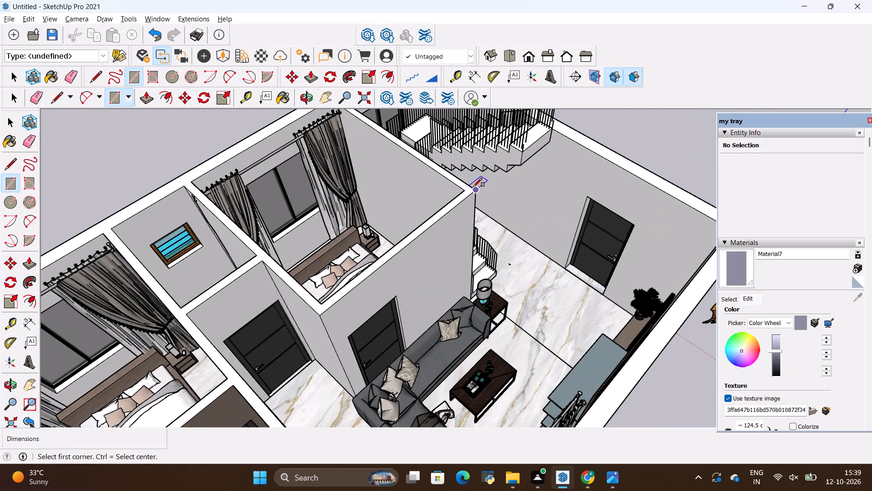
pyautogui.scroll(1, 473, 187)
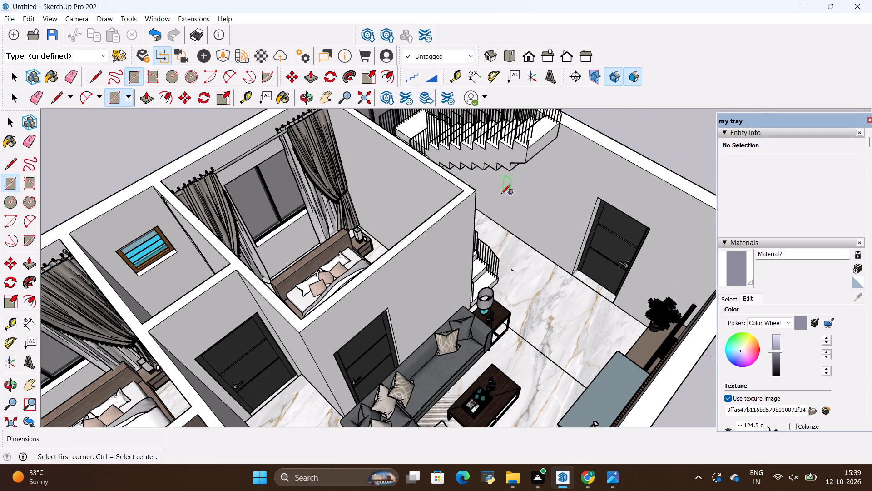
pyautogui.click(476, 192)
pyautogui.scroll(-5, 501, 241)
pyautogui.scroll(-10, 540, 219)
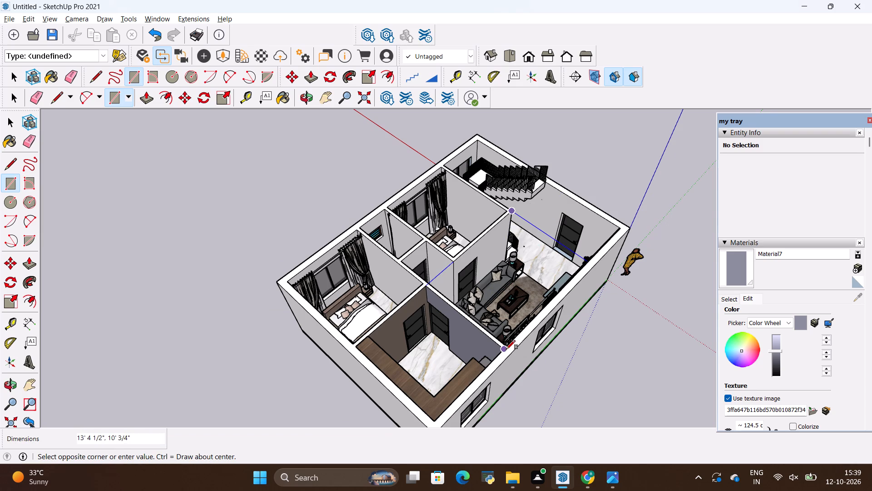
pyautogui.scroll(12, 506, 349)
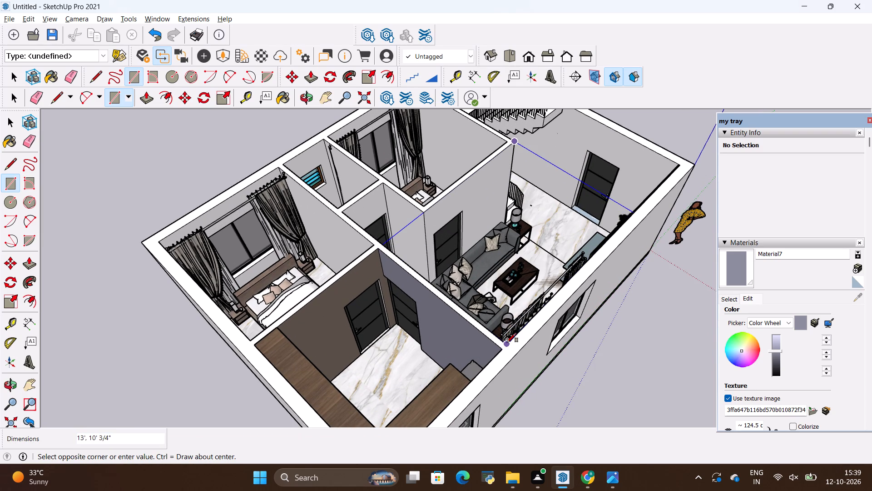
pyautogui.click(507, 342)
# Make the living room ceiling face and its edges into a group.
pyautogui.press('space')
pyautogui.doubleClick(451, 267)
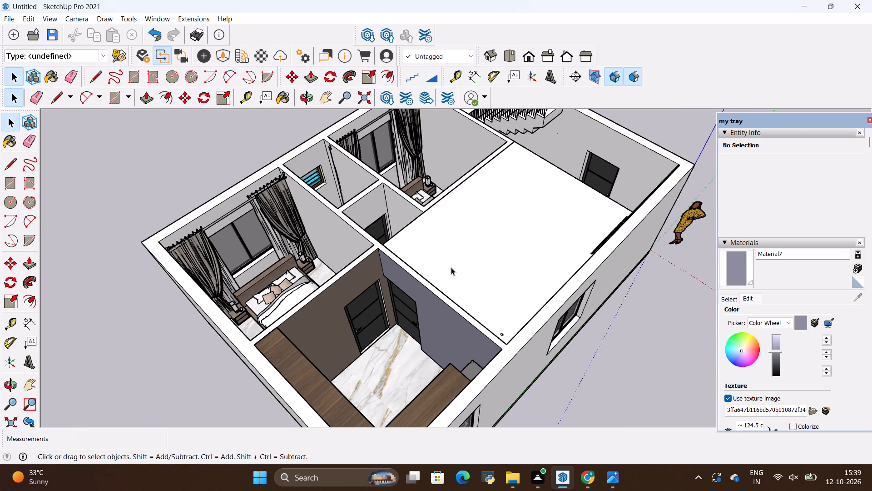
pyautogui.rightClick(451, 267)
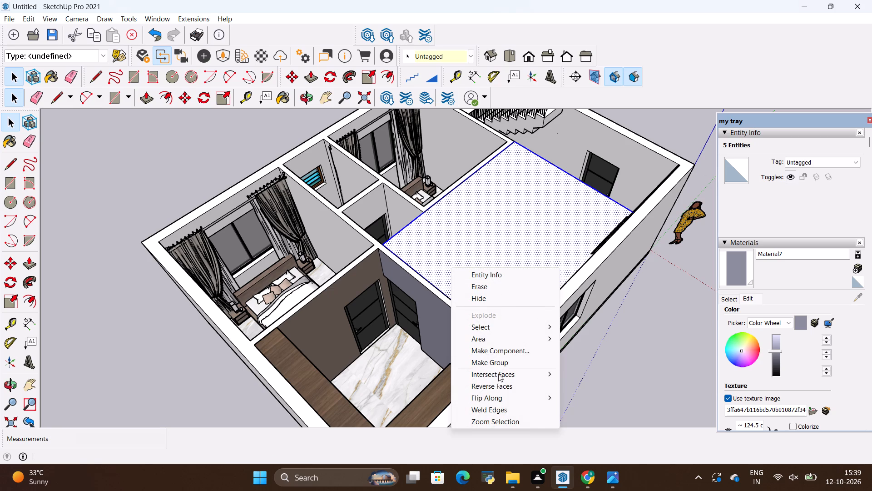
pyautogui.click(497, 362)
# Examine the living room ceiling panel from above and from inside the room, checking how it meets the walls and curtains.
pyautogui.scroll(-5, 497, 362)
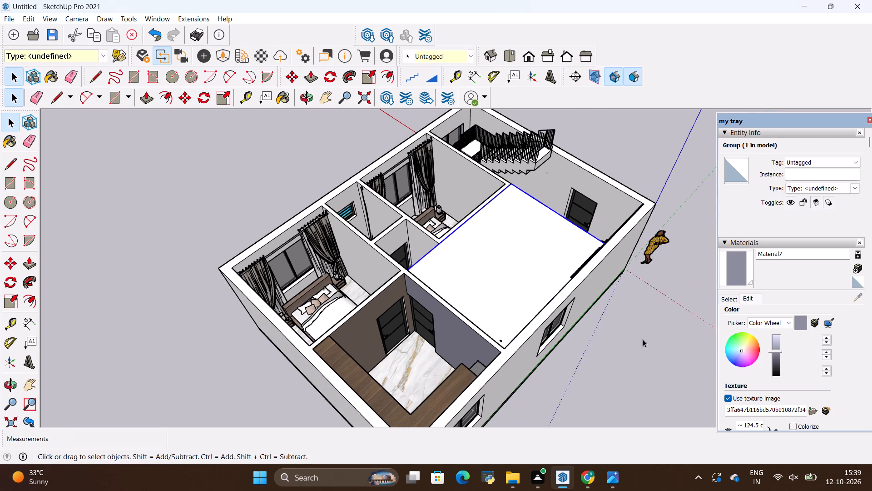
pyautogui.moveTo(653, 342); pyautogui.dragTo(303, 312, button='middle')
pyautogui.moveTo(456, 315); pyautogui.dragTo(336, 340, button='middle')
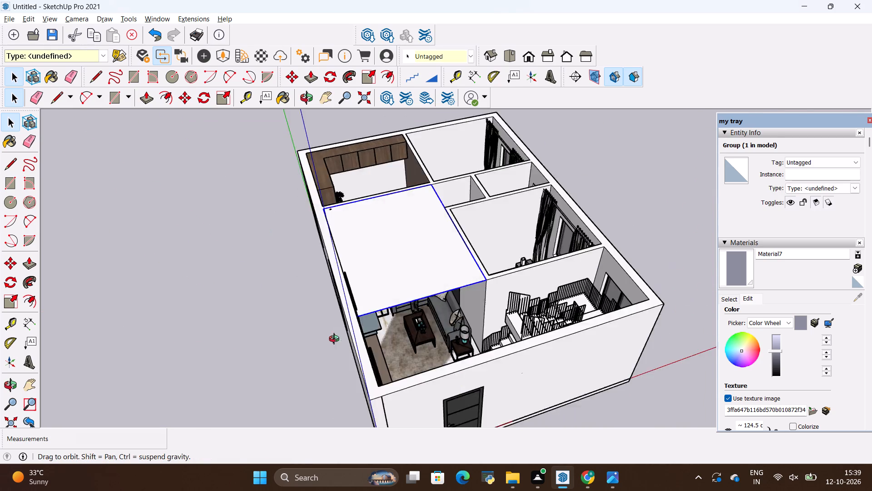
pyautogui.moveTo(336, 340); pyautogui.dragTo(318, 335, button='middle')
pyautogui.scroll(5, 356, 287)
pyautogui.scroll(11, 348, 240)
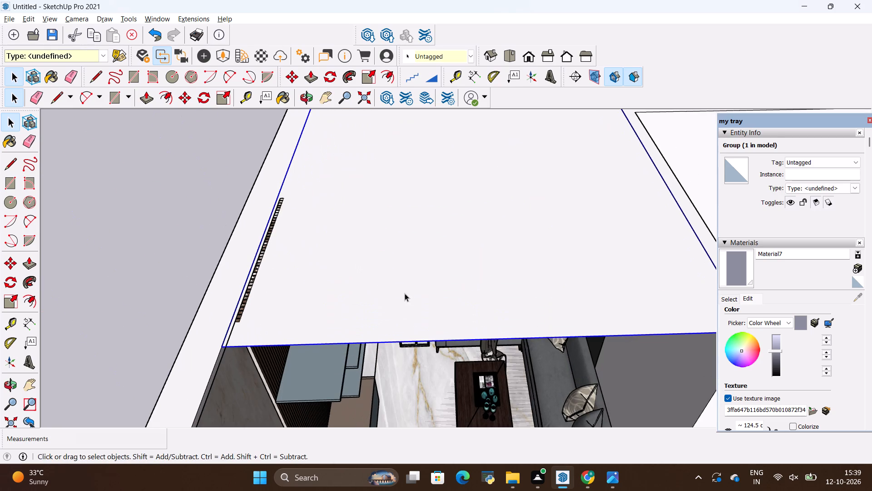
pyautogui.moveTo(419, 314); pyautogui.dragTo(358, 192, button='middle')
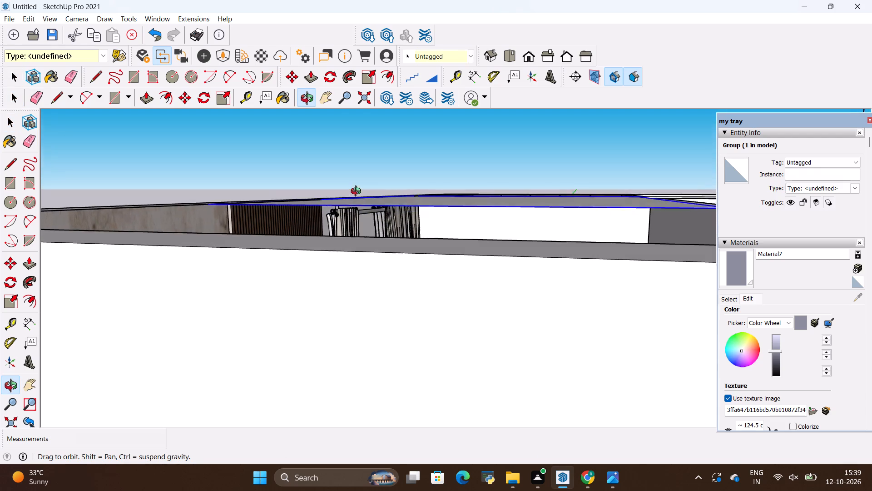
pyautogui.moveTo(358, 192); pyautogui.dragTo(360, 208, button='middle')
pyautogui.scroll(7, 463, 220)
pyautogui.scroll(1, 484, 280)
pyautogui.moveTo(481, 280); pyautogui.dragTo(467, 228, button='middle')
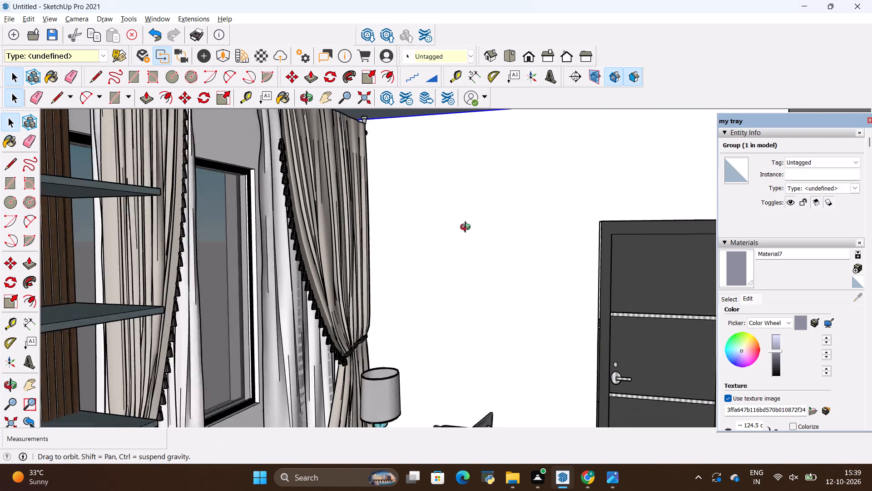
pyautogui.moveTo(467, 228); pyautogui.dragTo(466, 224, button='middle')
pyautogui.scroll(-2, 466, 224)
pyautogui.moveTo(471, 212); pyautogui.dragTo(447, 304, button='middle')
pyautogui.scroll(-12, 446, 289)
pyautogui.scroll(-10, 449, 287)
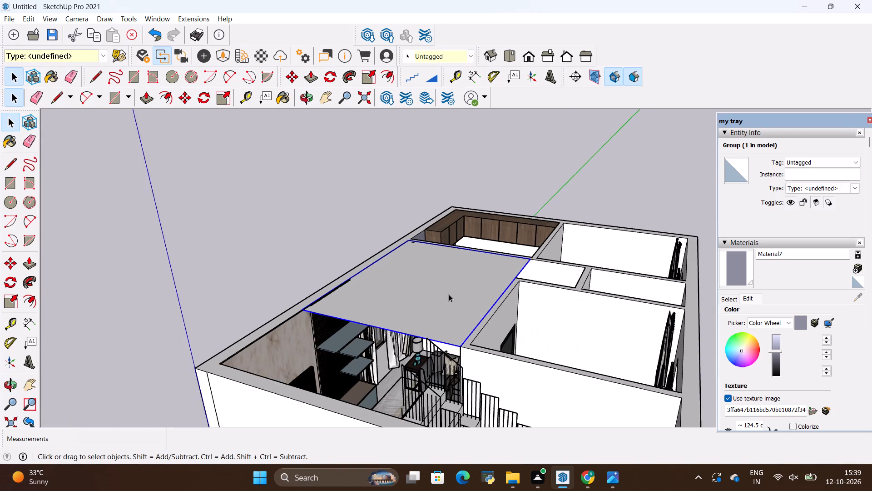
pyautogui.scroll(15, 448, 301)
pyautogui.scroll(1, 436, 351)
pyautogui.moveTo(436, 352); pyautogui.dragTo(518, 245, button='middle')
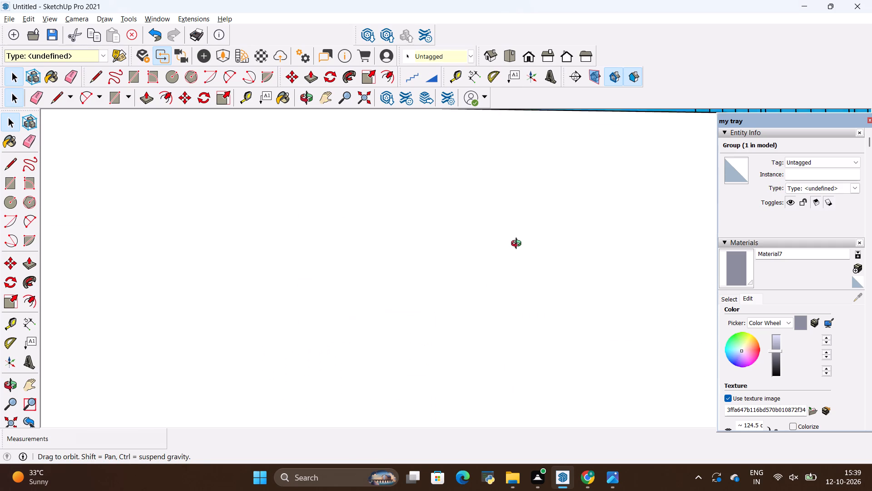
pyautogui.moveTo(518, 245); pyautogui.dragTo(499, 294, button='middle')
pyautogui.scroll(8, 435, 266)
pyautogui.moveTo(407, 284); pyautogui.dragTo(390, 195, button='middle')
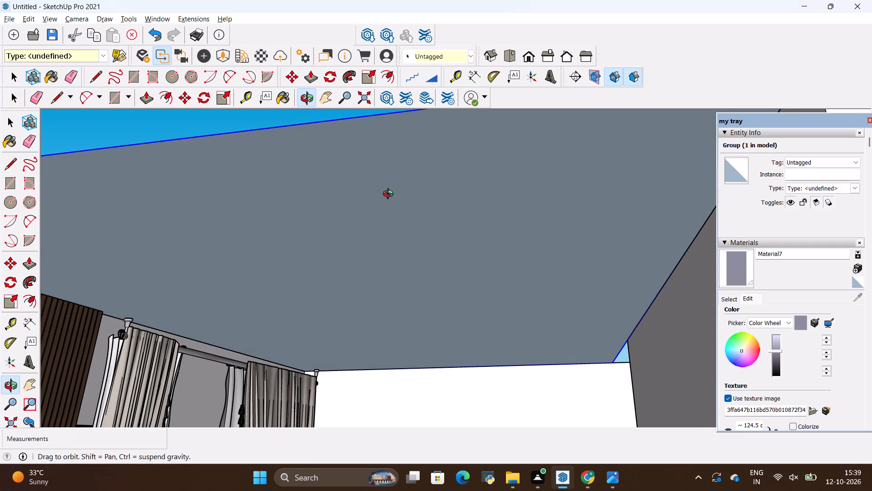
pyautogui.moveTo(390, 195); pyautogui.dragTo(380, 198, button='middle')
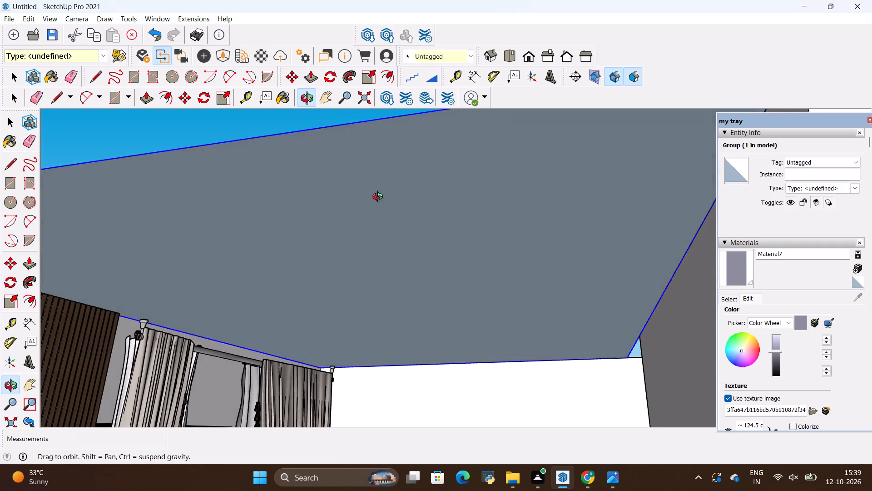
pyautogui.moveTo(380, 198); pyautogui.dragTo(457, 210, button='middle')
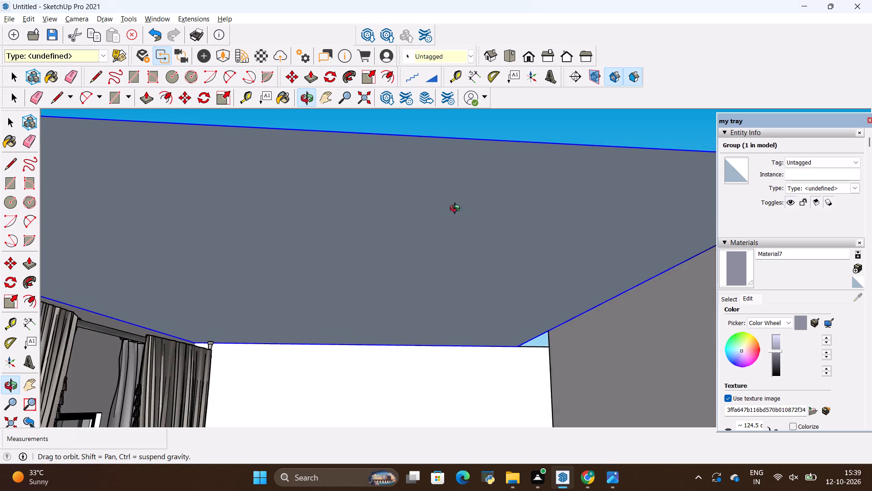
pyautogui.moveTo(457, 210); pyautogui.dragTo(479, 343, button='middle')
pyautogui.scroll(-3, 478, 334)
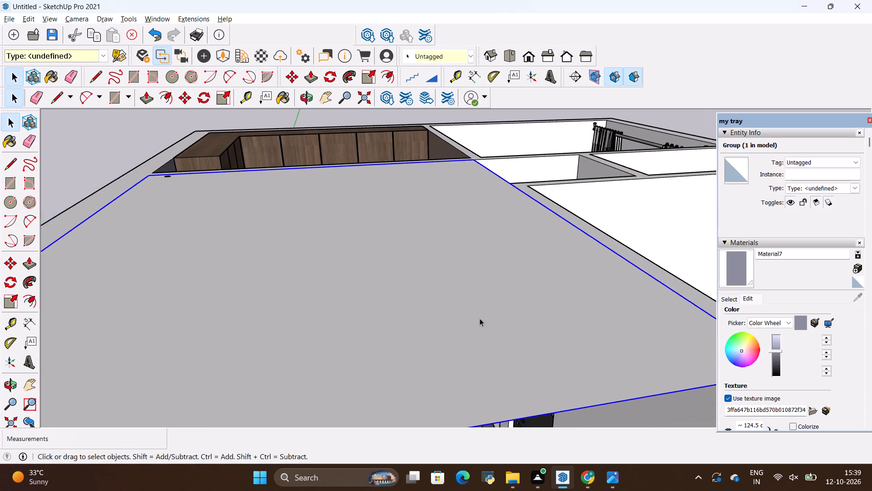
pyautogui.moveTo(506, 365); pyautogui.dragTo(475, 214, button='middle')
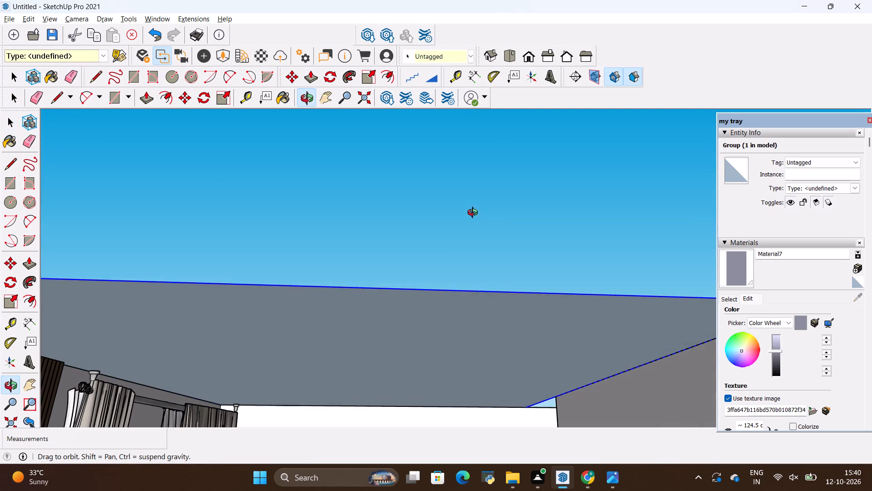
pyautogui.moveTo(475, 214); pyautogui.dragTo(478, 281, button='middle')
pyautogui.scroll(-2, 477, 275)
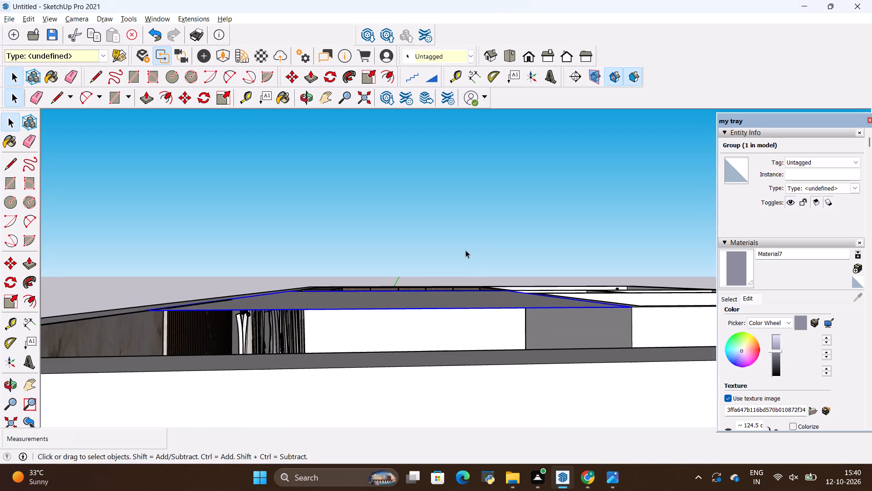
pyautogui.moveTo(466, 250); pyautogui.dragTo(571, 327, button='middle')
pyautogui.scroll(-6, 442, 291)
pyautogui.scroll(-6, 392, 287)
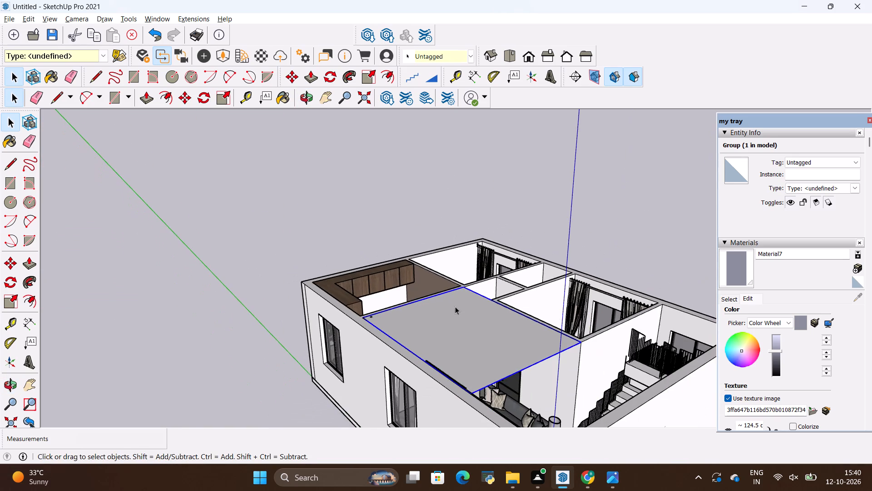
pyautogui.moveTo(457, 325); pyautogui.dragTo(536, 396, button='middle')
pyautogui.scroll(-5, 429, 322)
pyautogui.scroll(-4, 389, 301)
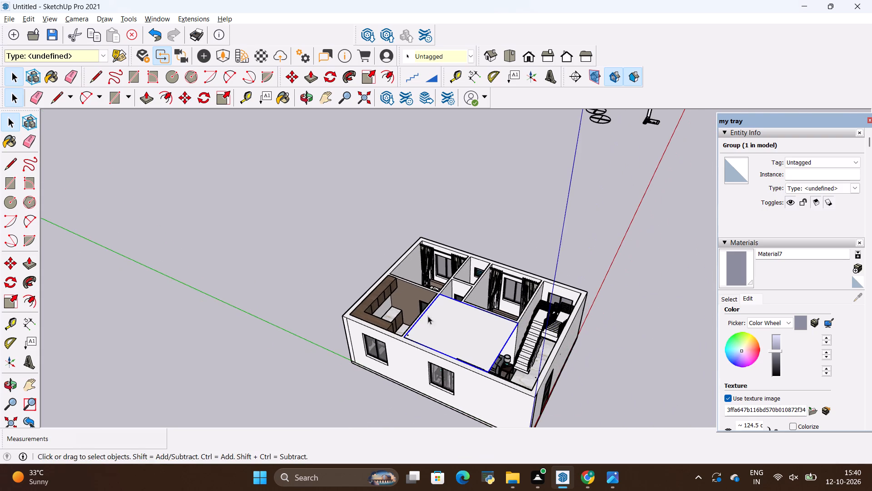
pyautogui.moveTo(450, 352); pyautogui.dragTo(546, 367, button='middle')
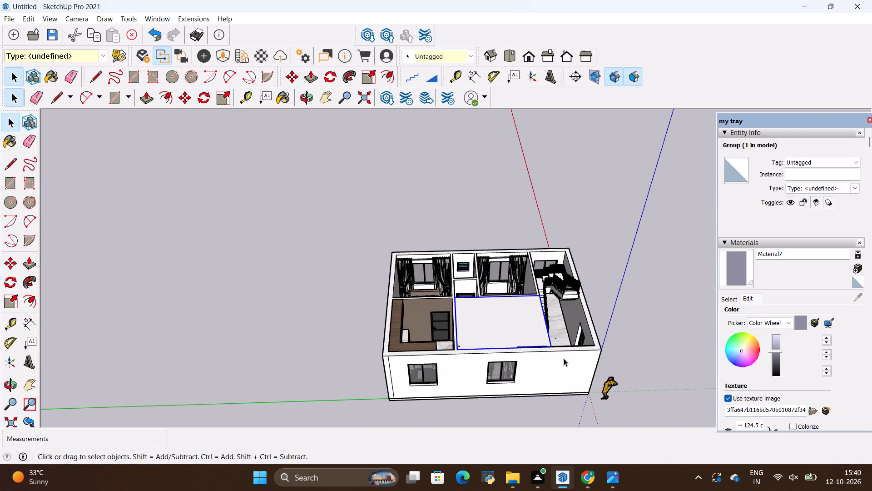
# Inside the ceiling group, draw an adjoining rectangle of about 9' 11 13/16" by 6' 3/4" over the open area beside the staircase.
pyautogui.doubleClick(522, 319)
pyautogui.scroll(11, 536, 331)
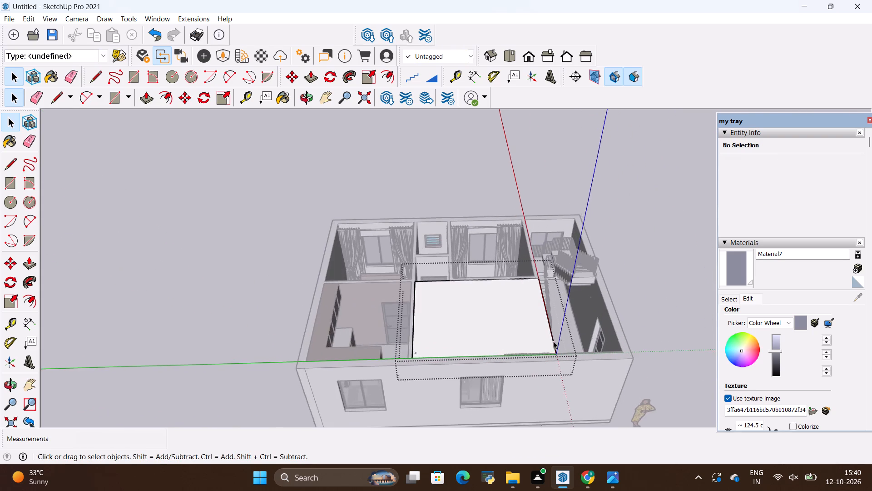
pyautogui.scroll(13, 553, 341)
pyautogui.press('r')
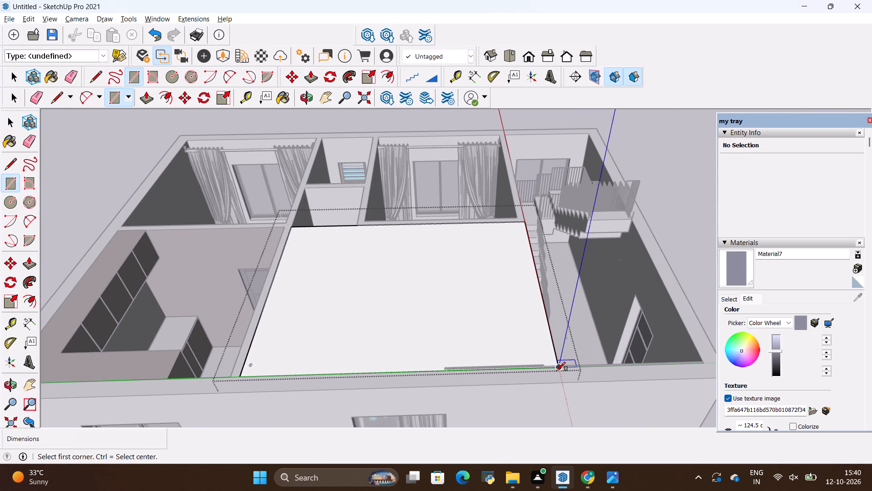
pyautogui.click(525, 223)
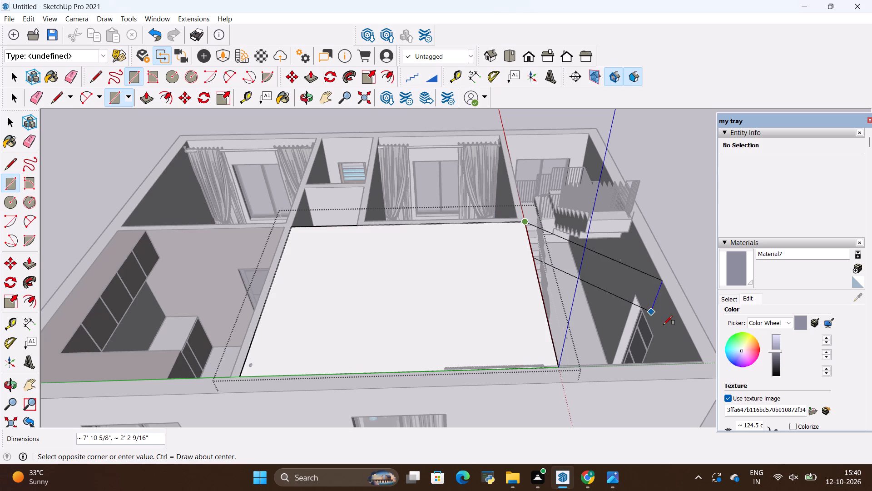
pyautogui.click(701, 362)
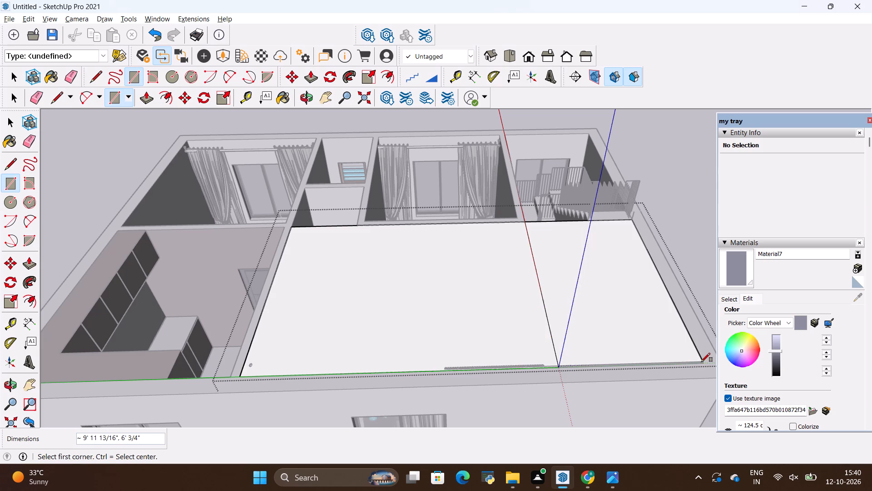
# Erase the edge dividing the two ceiling rectangles so they form one face, and leave the group.
pyautogui.press('e')
pyautogui.moveTo(547, 287); pyautogui.dragTo(535, 292)
pyautogui.scroll(-4, 441, 288)
pyautogui.moveTo(586, 365); pyautogui.dragTo(499, 356, button='middle')
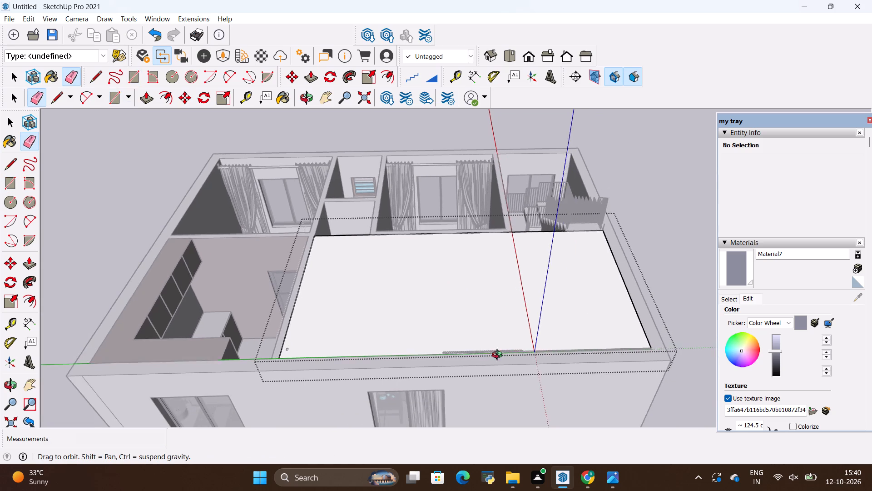
pyautogui.moveTo(499, 356); pyautogui.dragTo(302, 361, button='middle')
pyautogui.press('space')
pyautogui.doubleClick(368, 297)
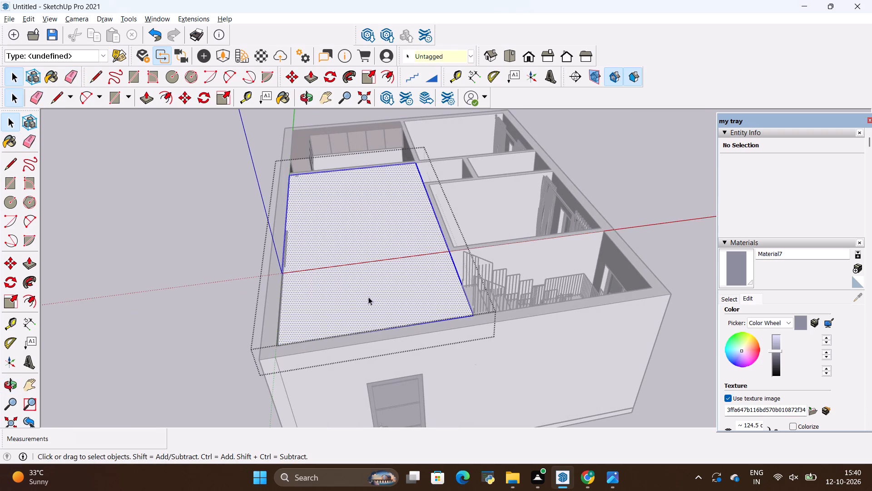
pyautogui.doubleClick(313, 293)
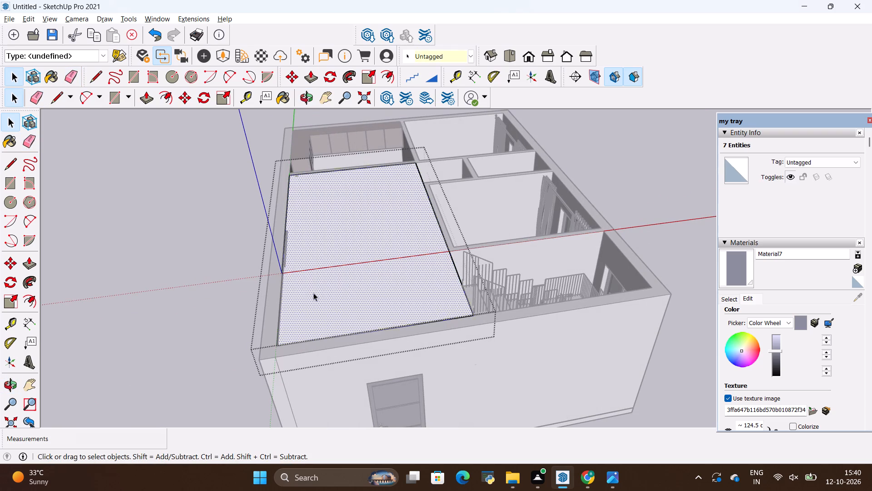
pyautogui.press('space')
pyautogui.click(196, 258)
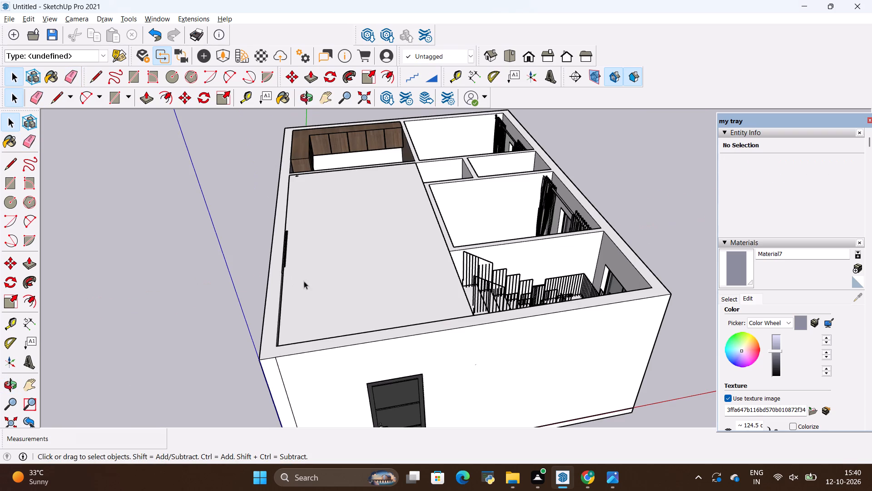
# Move the ceiling group straight up about 11' 7/16" above the house walls.
pyautogui.click(342, 281)
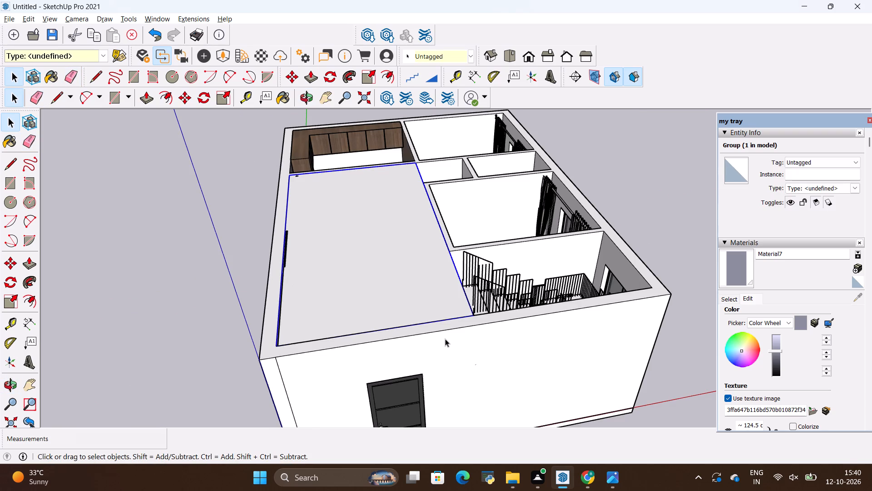
pyautogui.press('m')
pyautogui.click(475, 316)
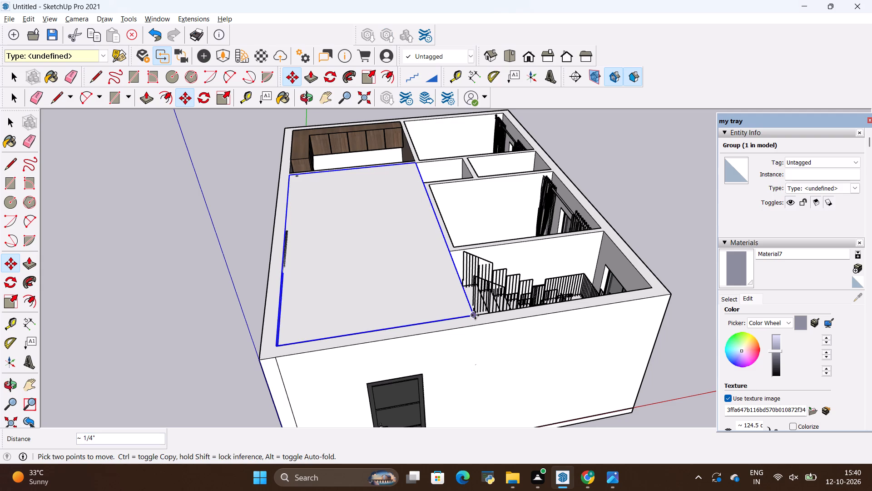
pyautogui.press('Up')
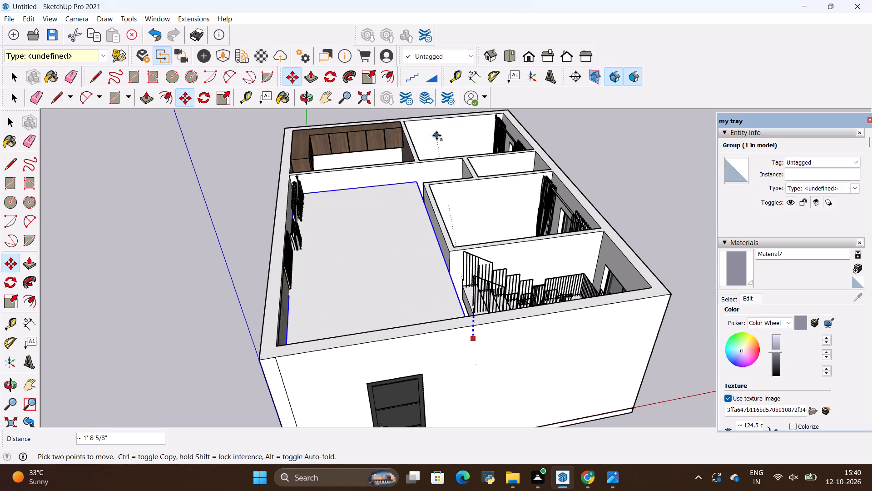
pyautogui.click(216, 157)
pyautogui.press('space')
pyautogui.click(179, 224)
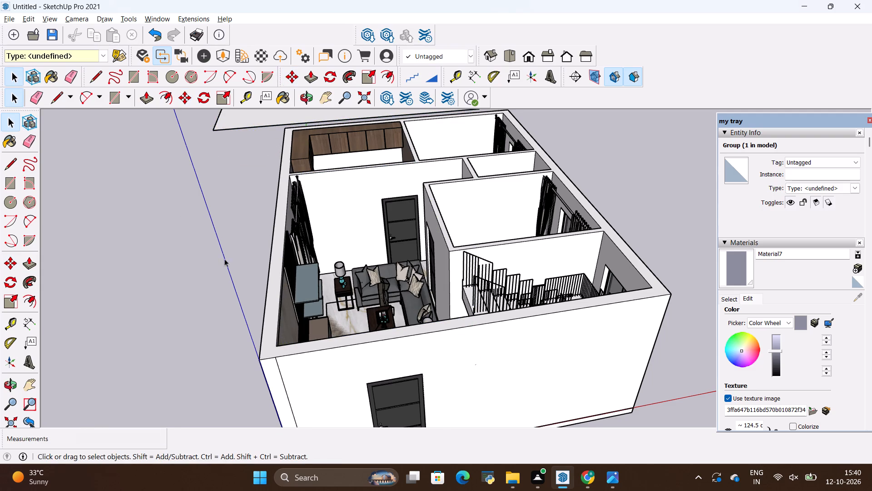
# Open the raised ceiling group and reverse its face so the front side points down toward the rooms.
pyautogui.scroll(-17, 248, 270)
pyautogui.scroll(-13, 282, 271)
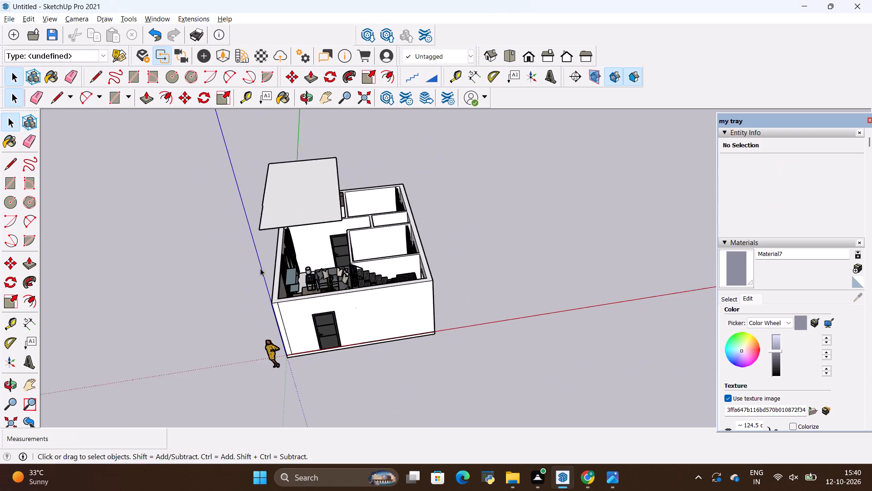
pyautogui.moveTo(226, 267); pyautogui.dragTo(442, 147, button='middle')
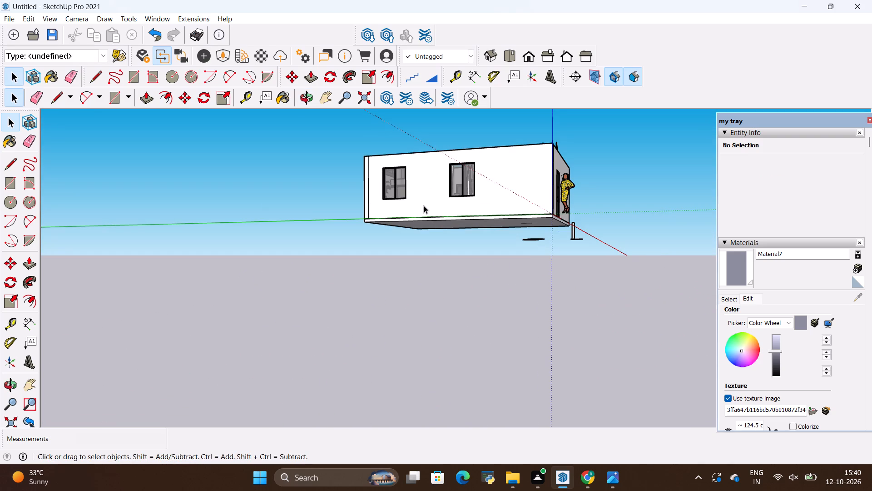
pyautogui.keyDown('shift'); pyautogui.moveTo(424, 205); pyautogui.dragTo(318, 359, button='middle'); pyautogui.keyUp('shift')
pyautogui.moveTo(371, 307); pyautogui.dragTo(371, 305, button='middle')
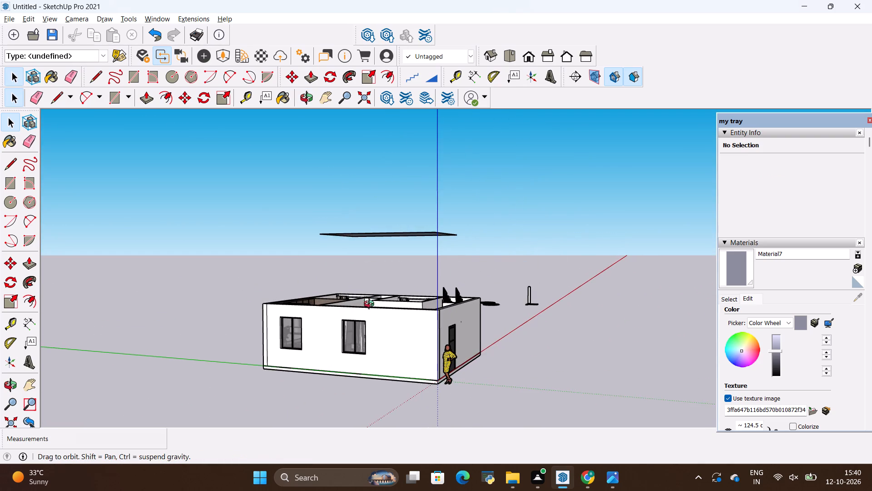
pyautogui.moveTo(371, 305); pyautogui.dragTo(499, 222, button='middle')
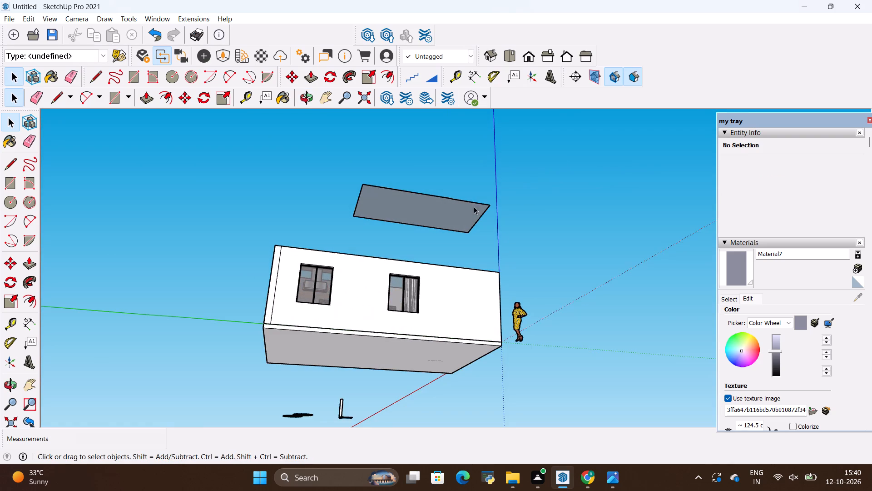
pyautogui.scroll(20, 430, 187)
pyautogui.scroll(3, 430, 187)
pyautogui.doubleClick(446, 209)
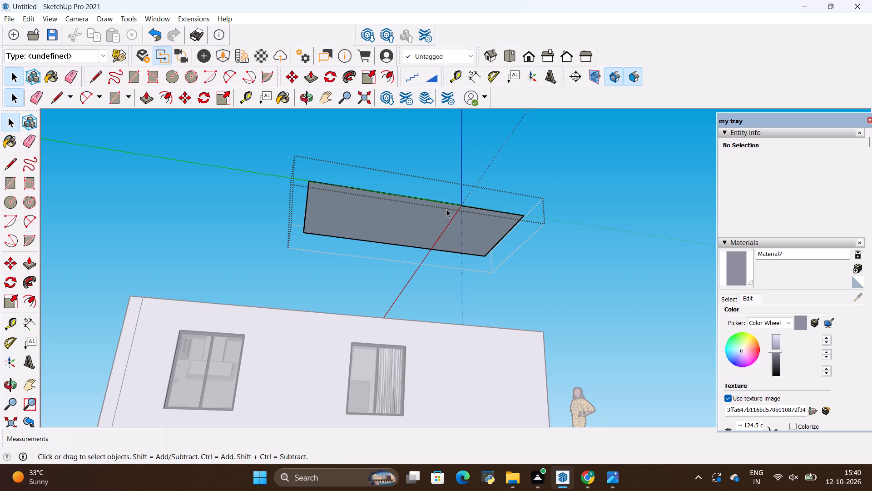
pyautogui.scroll(18, 437, 192)
pyautogui.moveTo(433, 227); pyautogui.dragTo(429, 174, button='middle')
pyautogui.scroll(1, 429, 220)
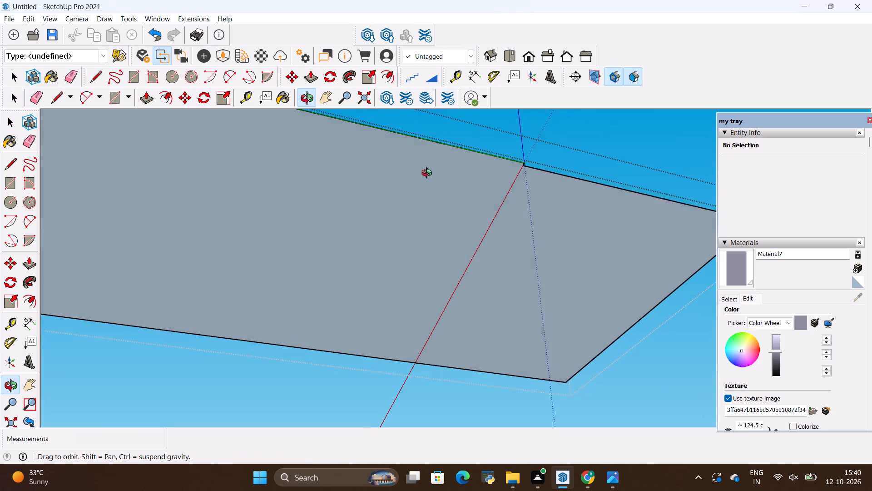
pyautogui.moveTo(429, 174); pyautogui.dragTo(431, 165, button='middle')
pyautogui.rightClick(437, 223)
pyautogui.click(470, 327)
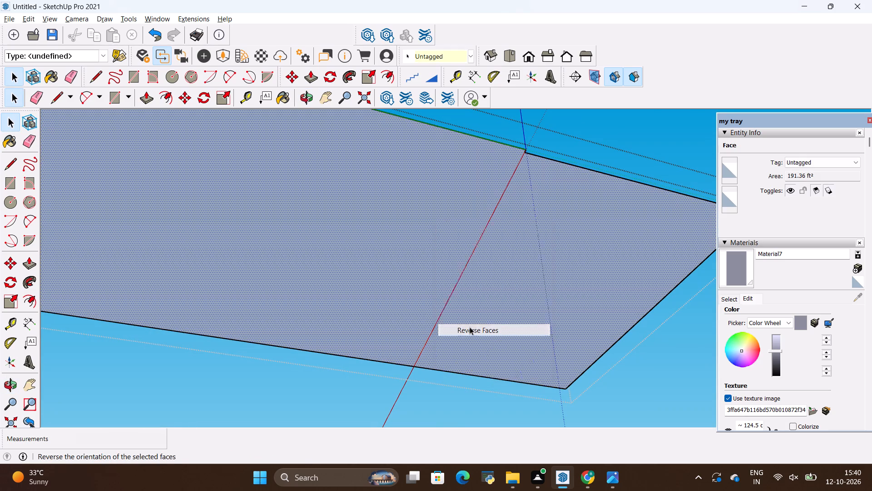
# Examine the reversed ceiling panel from below and above, checking its outline over the house.
pyautogui.scroll(-12, 413, 297)
pyautogui.scroll(5, 470, 231)
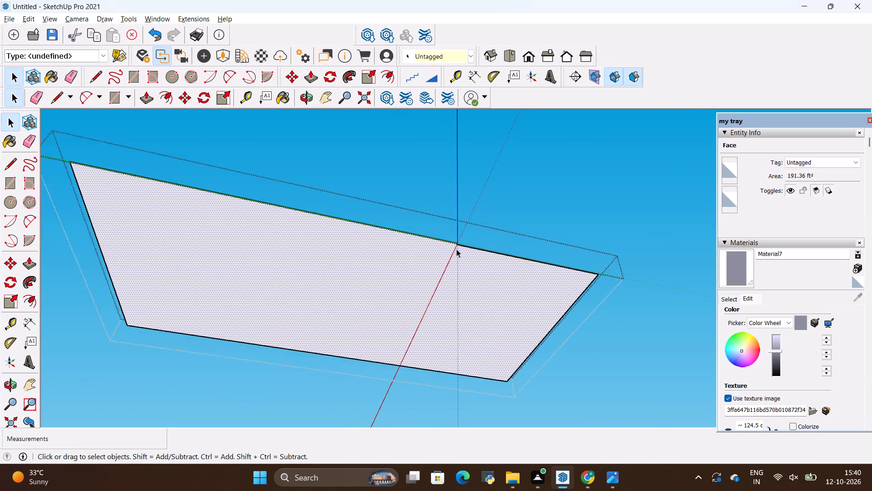
pyautogui.scroll(9, 456, 249)
pyautogui.scroll(-9, 442, 233)
pyautogui.moveTo(459, 221); pyautogui.dragTo(451, 258, button='middle')
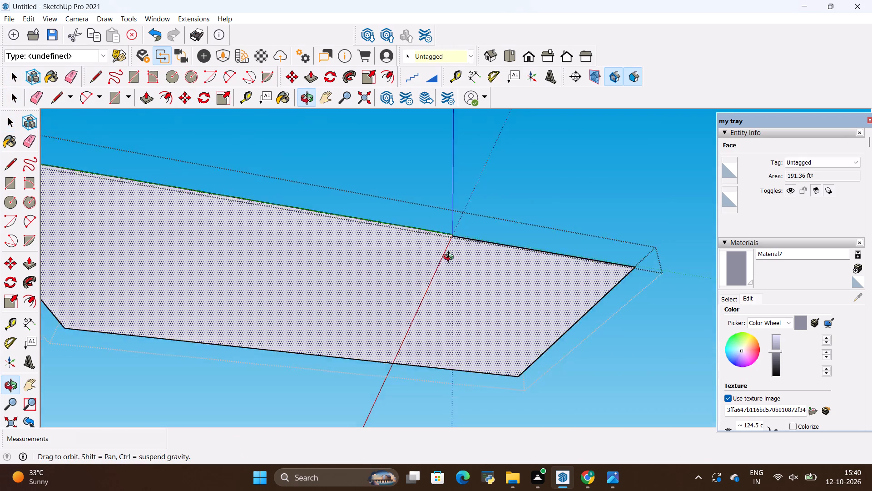
pyautogui.moveTo(451, 258); pyautogui.dragTo(407, 372, button='middle')
pyautogui.scroll(-5, 416, 295)
pyautogui.moveTo(445, 293); pyautogui.dragTo(498, 309, button='middle')
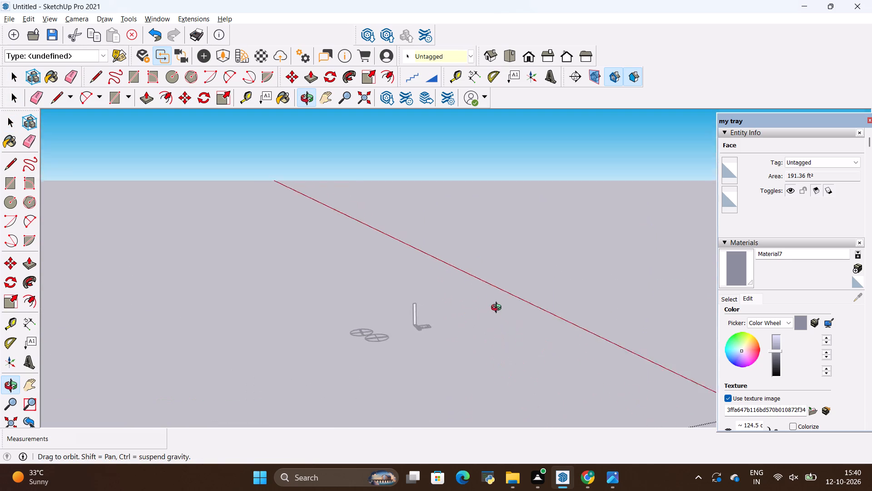
pyautogui.moveTo(498, 309); pyautogui.dragTo(437, 283, button='middle')
pyautogui.scroll(1, 437, 283)
pyautogui.scroll(-12, 426, 278)
pyautogui.moveTo(296, 261); pyautogui.dragTo(344, 321, button='middle')
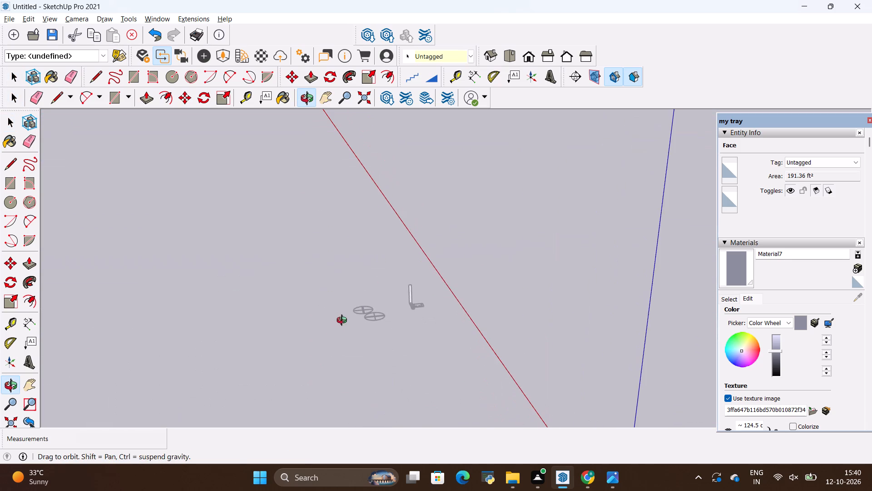
pyautogui.moveTo(344, 321); pyautogui.dragTo(344, 321, button='middle')
pyautogui.scroll(-15, 325, 276)
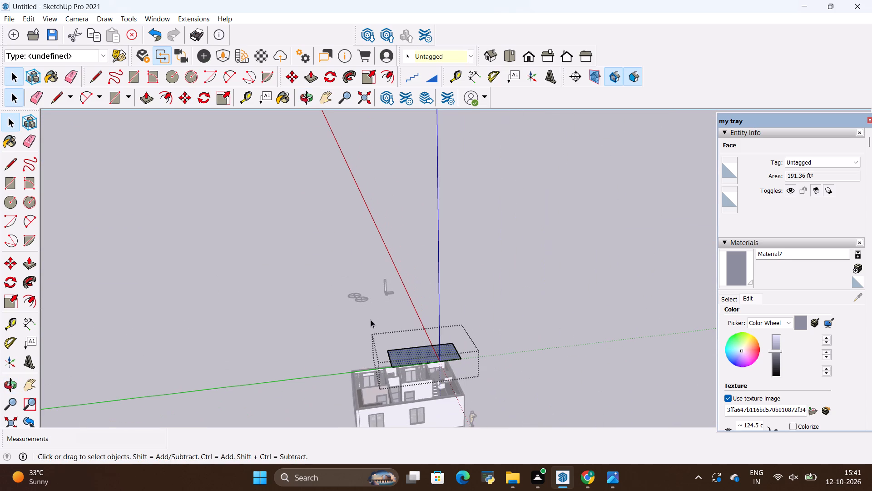
pyautogui.scroll(9, 384, 347)
pyautogui.scroll(1, 325, 383)
pyautogui.moveTo(324, 382); pyautogui.dragTo(494, 443, button='middle')
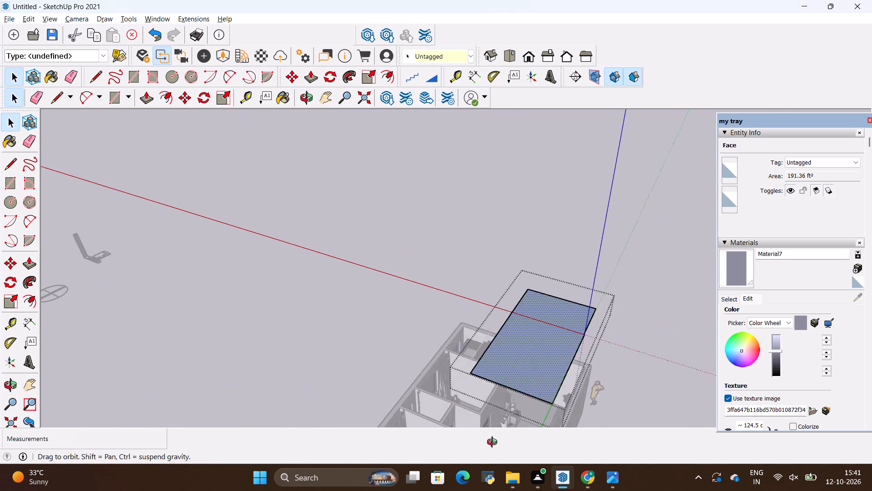
pyautogui.moveTo(494, 443); pyautogui.dragTo(512, 456, button='middle')
pyautogui.moveTo(540, 325); pyautogui.dragTo(634, 449, button='middle')
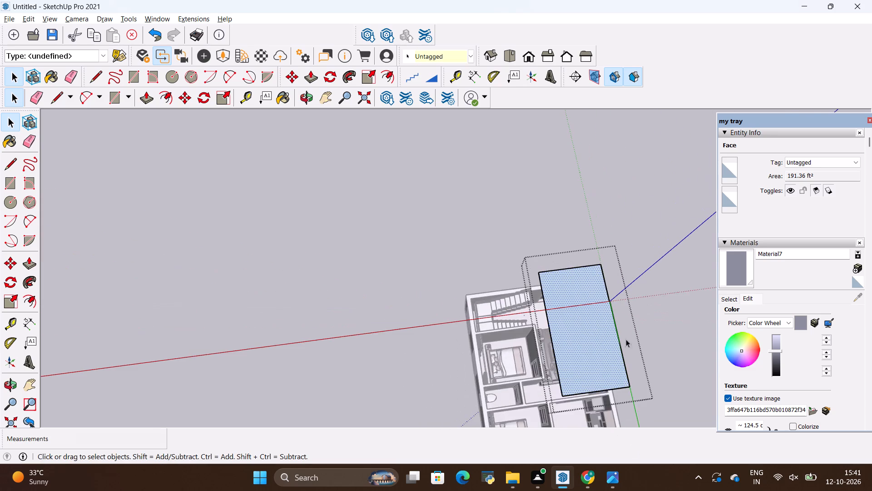
# Draw a narrow rectangle of 6' 3/4" by about 15/16" to fill the notch along the ceiling's outer long edge.
pyautogui.scroll(20, 605, 281)
pyautogui.scroll(20, 605, 281)
pyautogui.scroll(1, 605, 281)
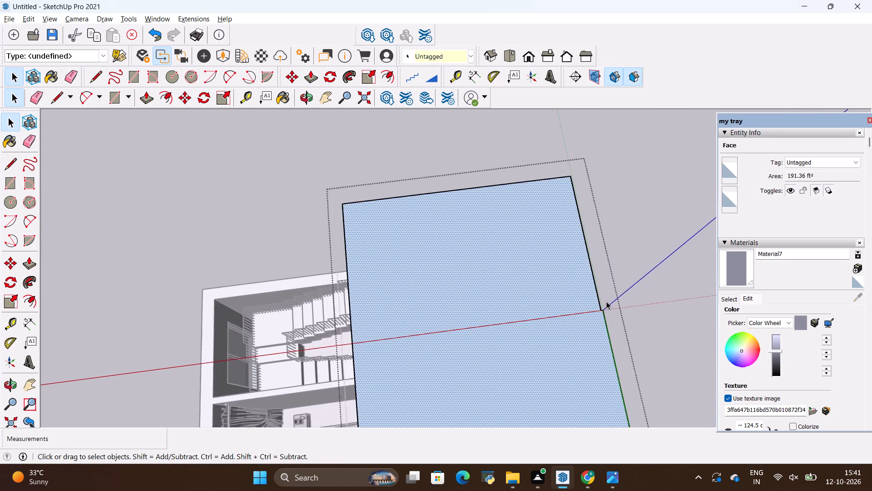
pyautogui.scroll(19, 606, 301)
pyautogui.press('r')
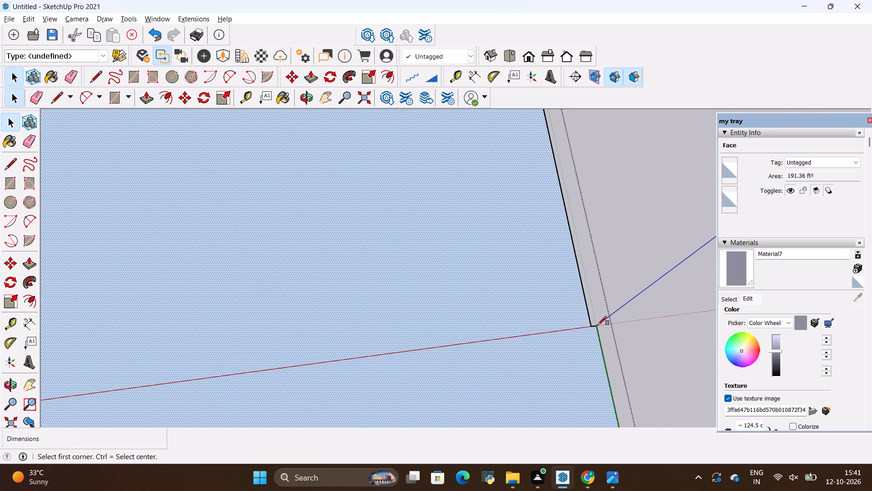
pyautogui.click(598, 326)
pyautogui.scroll(-14, 585, 349)
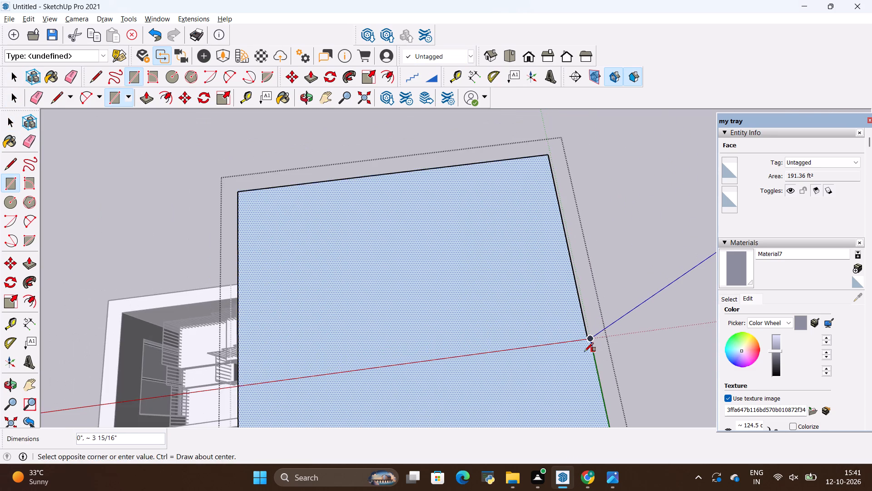
pyautogui.scroll(9, 553, 167)
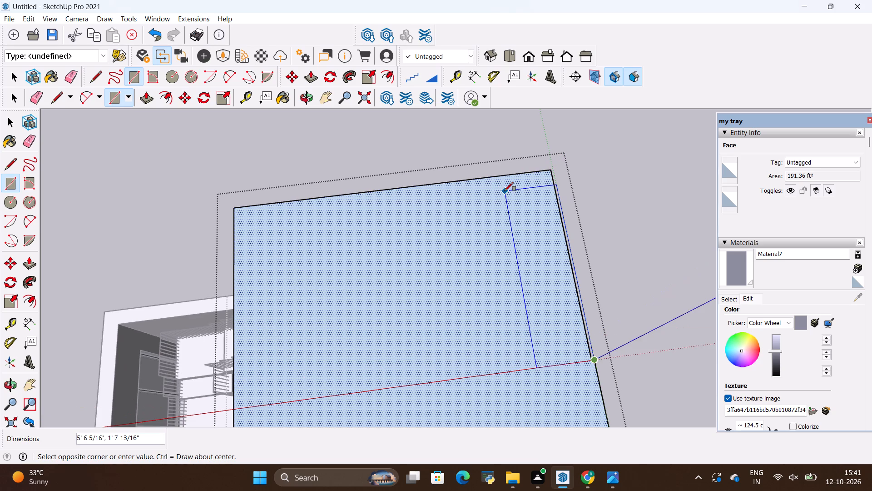
pyautogui.scroll(14, 549, 165)
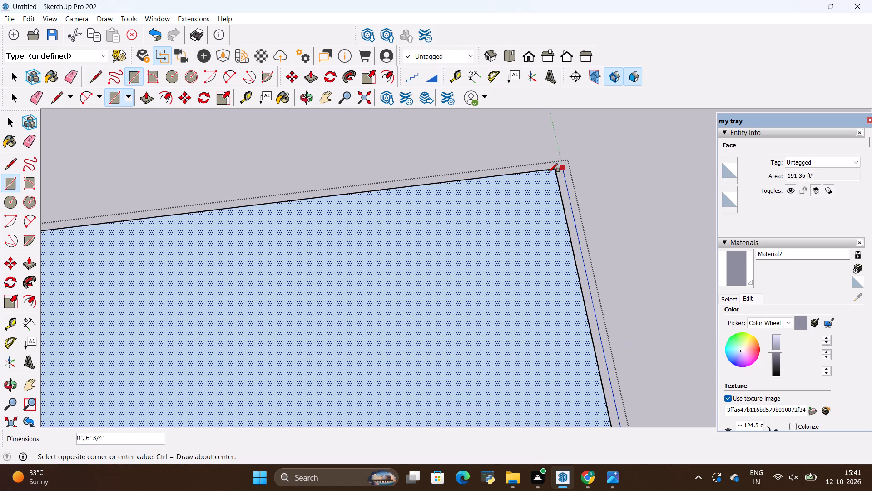
pyautogui.click(554, 170)
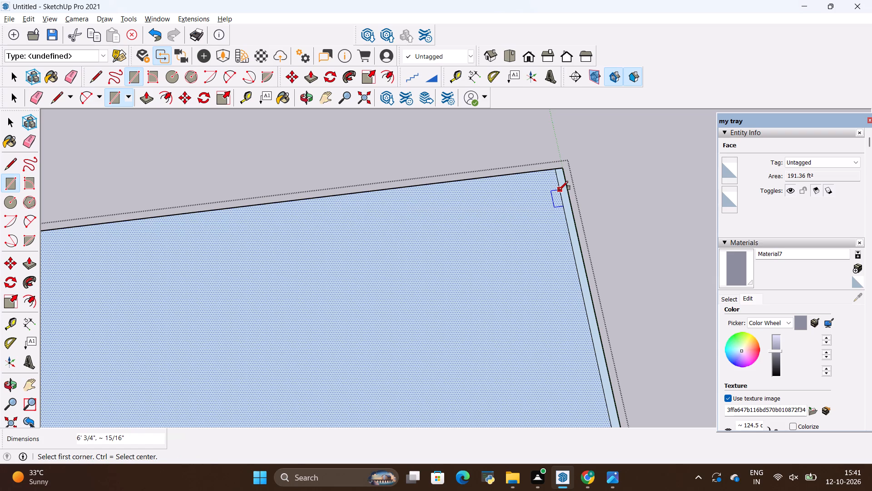
# Erase the edge between the narrow strip and the main ceiling face, and leave the group.
pyautogui.press('e')
pyautogui.scroll(7, 560, 192)
pyautogui.moveTo(562, 192); pyautogui.dragTo(556, 200)
pyautogui.scroll(-12, 485, 202)
pyautogui.press('space')
pyautogui.click(575, 140)
# Check the completed ceiling panel above the house from an outside view.
pyautogui.scroll(-2, 574, 140)
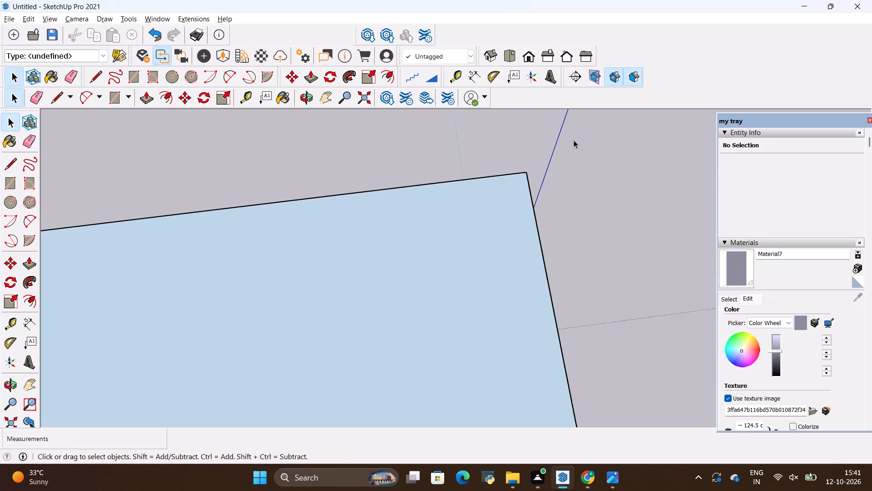
pyautogui.scroll(-15, 574, 140)
pyautogui.scroll(-12, 545, 150)
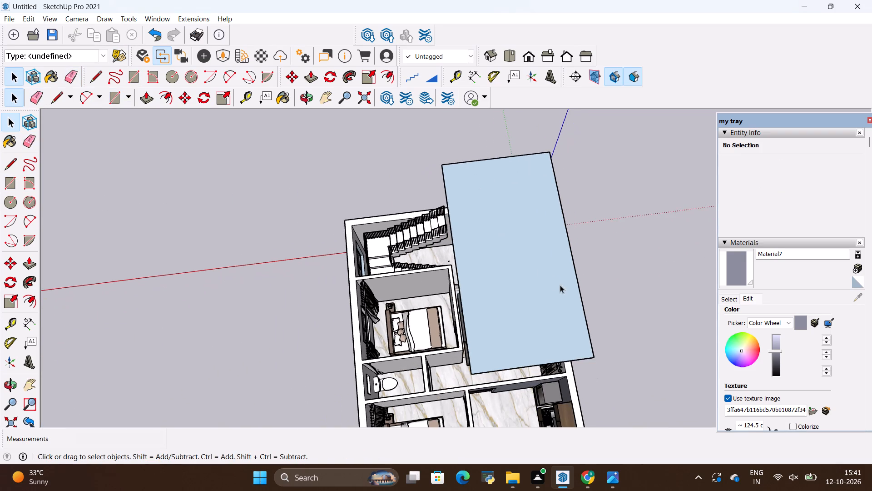
pyautogui.moveTo(560, 285); pyautogui.dragTo(159, 151, button='middle')
pyautogui.scroll(-5, 475, 305)
pyautogui.scroll(-7, 546, 316)
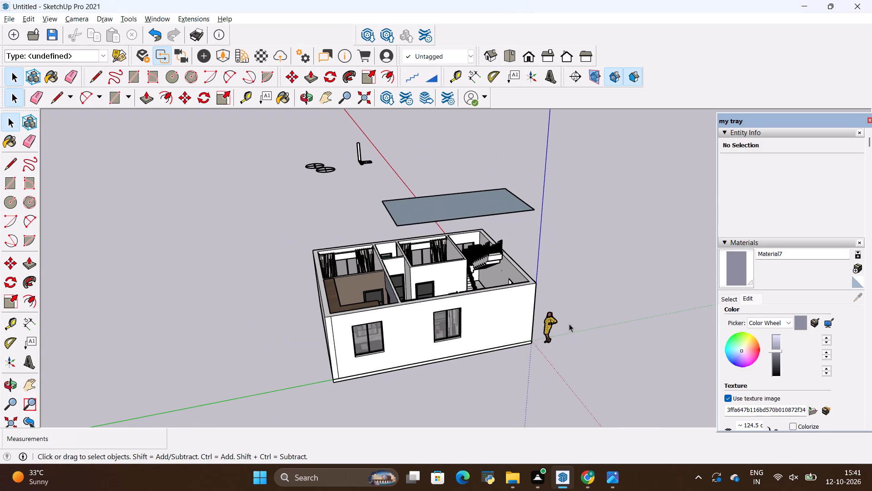
# Inside the ceiling panel group, offset the outline of its underside face inward by 18".
pyautogui.moveTo(590, 341); pyautogui.dragTo(495, 174, button='middle')
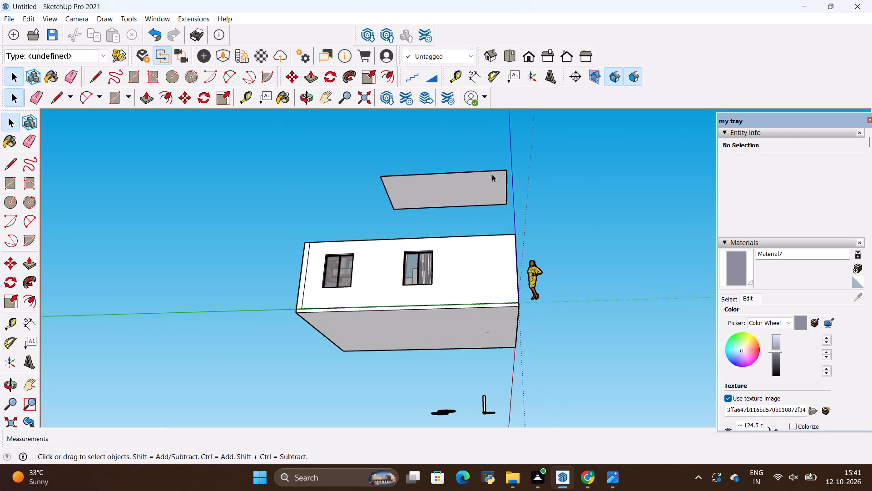
pyautogui.press('space')
pyautogui.click(458, 184)
pyautogui.scroll(11, 402, 128)
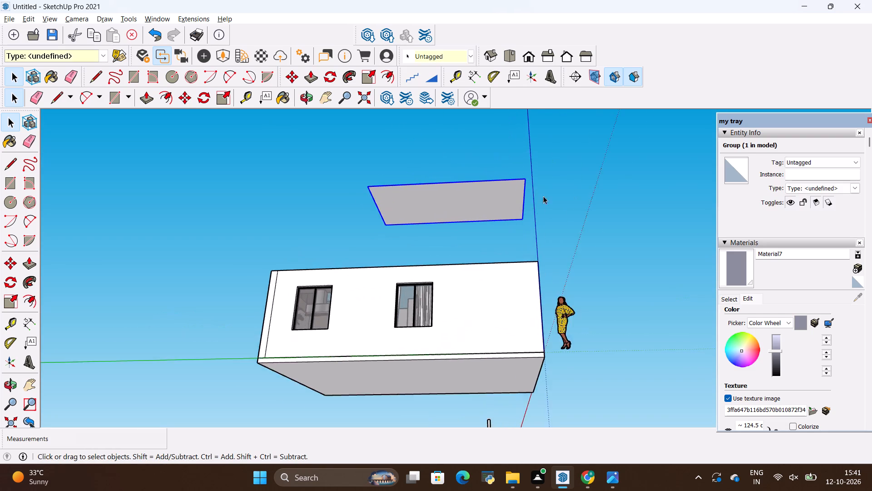
pyautogui.scroll(20, 543, 196)
pyautogui.scroll(1, 543, 196)
pyautogui.scroll(-6, 466, 142)
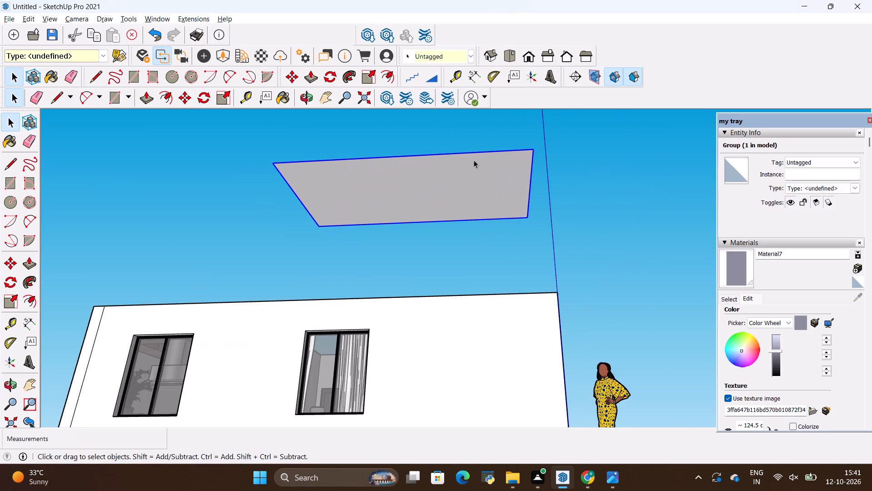
pyautogui.keyDown('shift'); pyautogui.moveTo(453, 173); pyautogui.dragTo(437, 281, button='middle'); pyautogui.keyUp('shift')
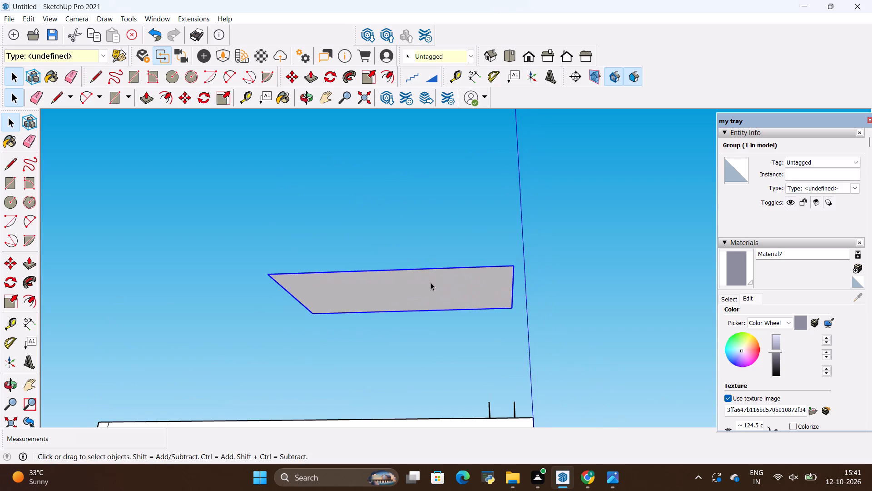
pyautogui.moveTo(431, 282); pyautogui.dragTo(476, 195, button='middle')
pyautogui.press('space')
pyautogui.doubleClick(442, 282)
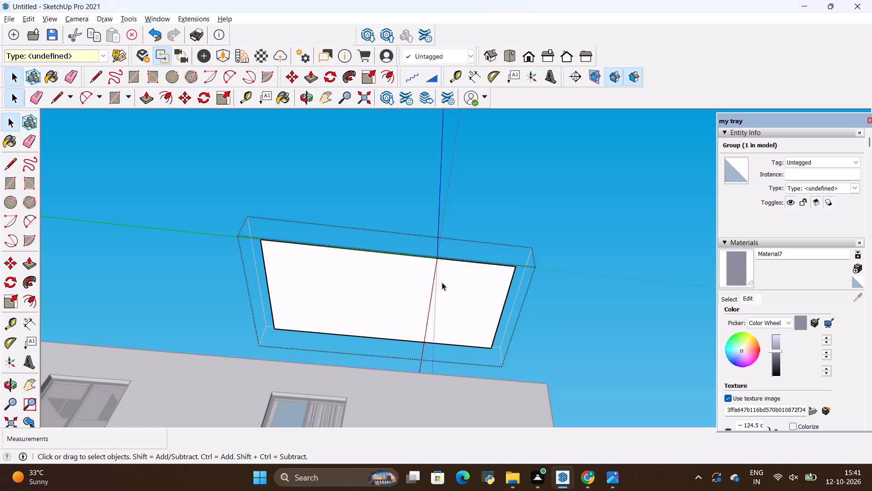
pyautogui.scroll(4, 418, 290)
pyautogui.scroll(-2, 419, 280)
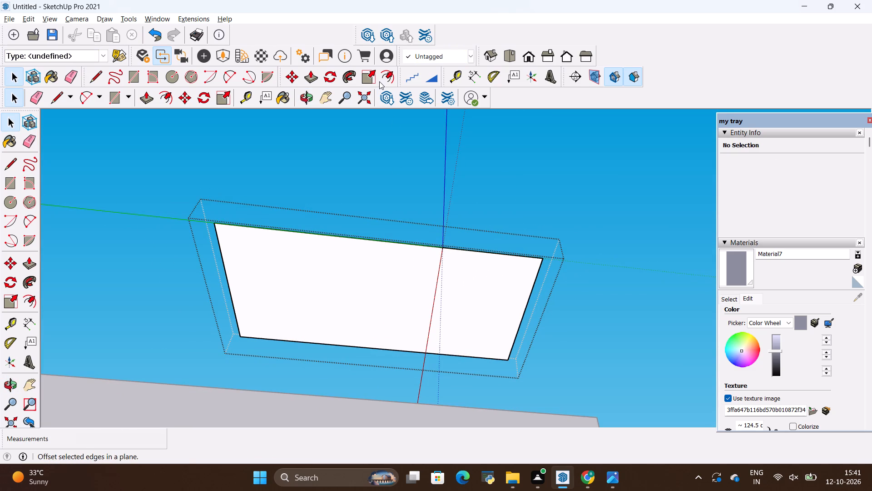
pyautogui.click(382, 80)
pyautogui.click(416, 285)
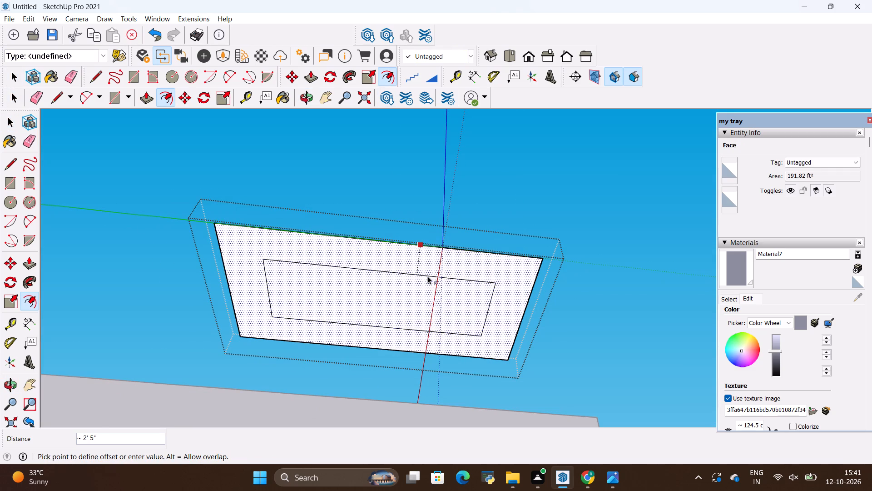
pyautogui.press('BackSpace')
pyautogui.write('18')
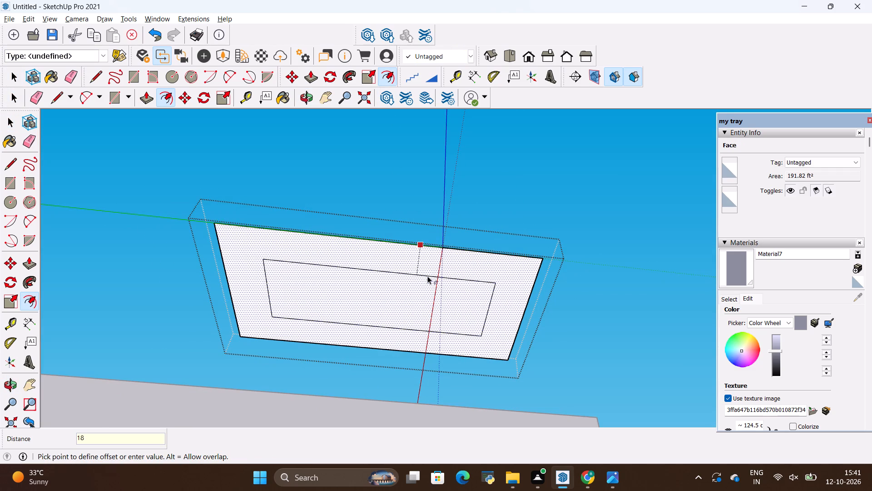
pyautogui.hotkey('shift', '"')
pyautogui.press('Return')
pyautogui.press('Escape')
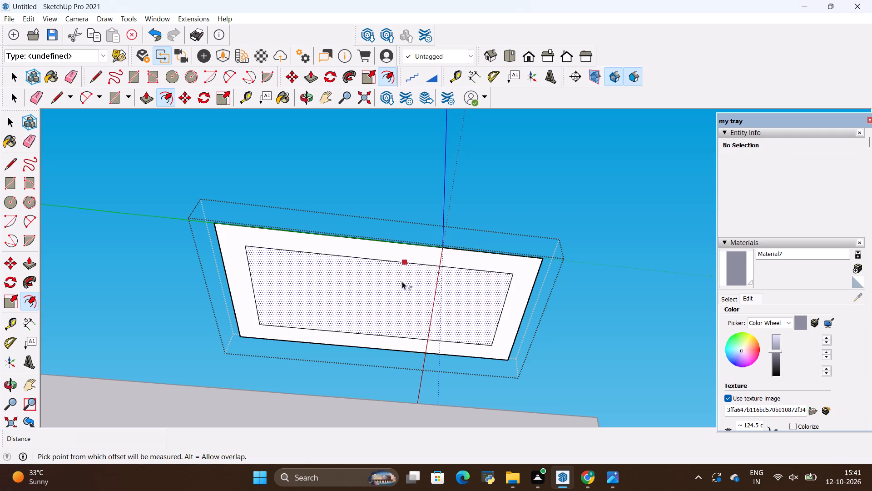
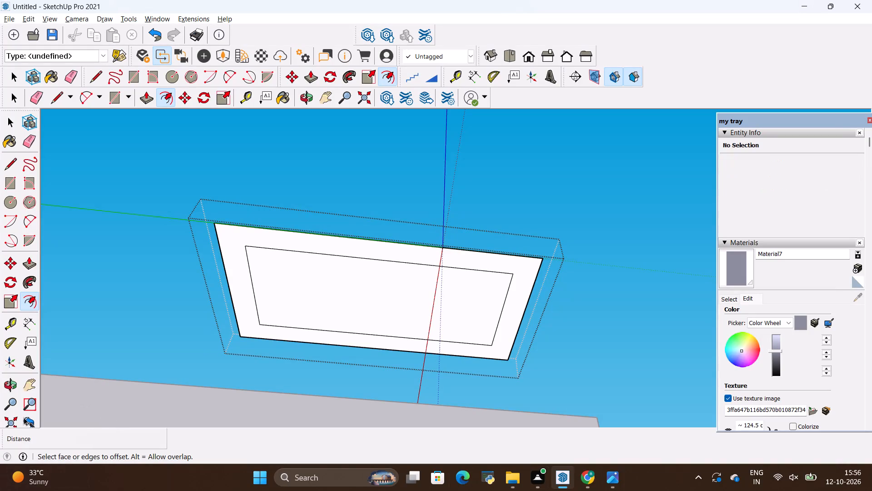
# Leave the ceiling panel group and check the inset outline on its underside.
pyautogui.scroll(2, 47, 345)
pyautogui.scroll(-2, 76, 325)
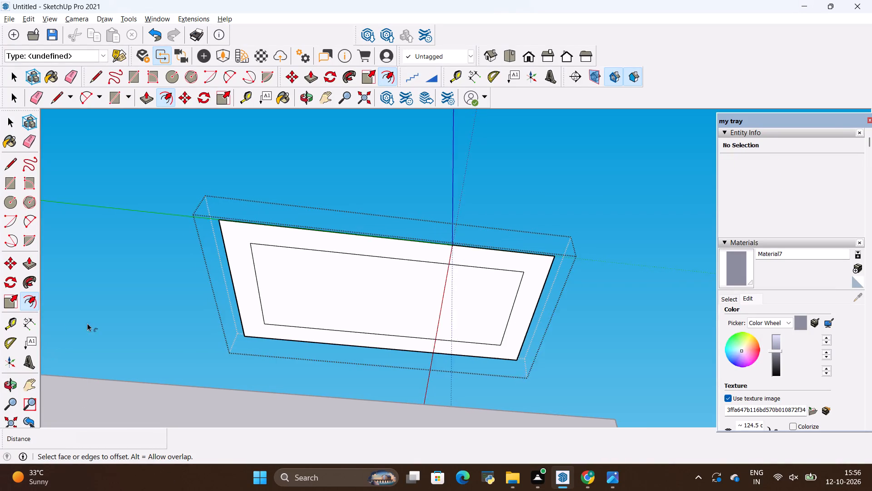
pyautogui.scroll(-2, 87, 323)
pyautogui.press('space')
pyautogui.click(180, 203)
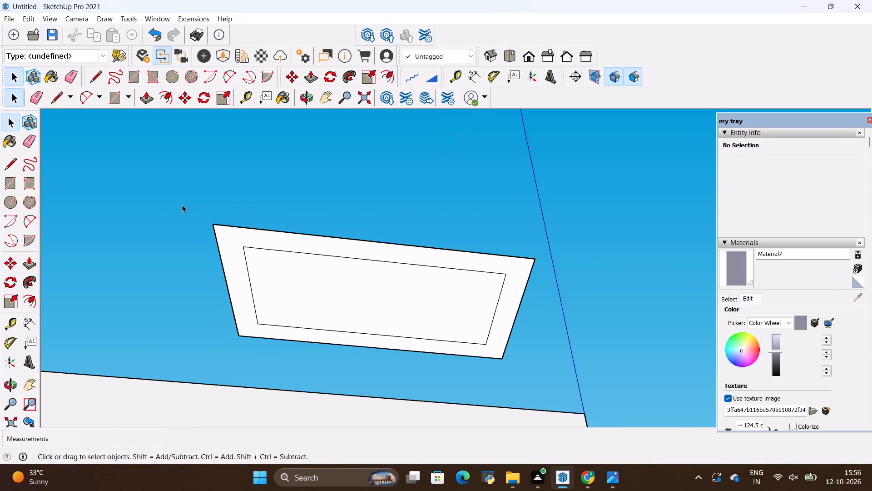
pyautogui.scroll(-5, 183, 205)
pyautogui.scroll(9, 330, 232)
pyautogui.click(375, 200)
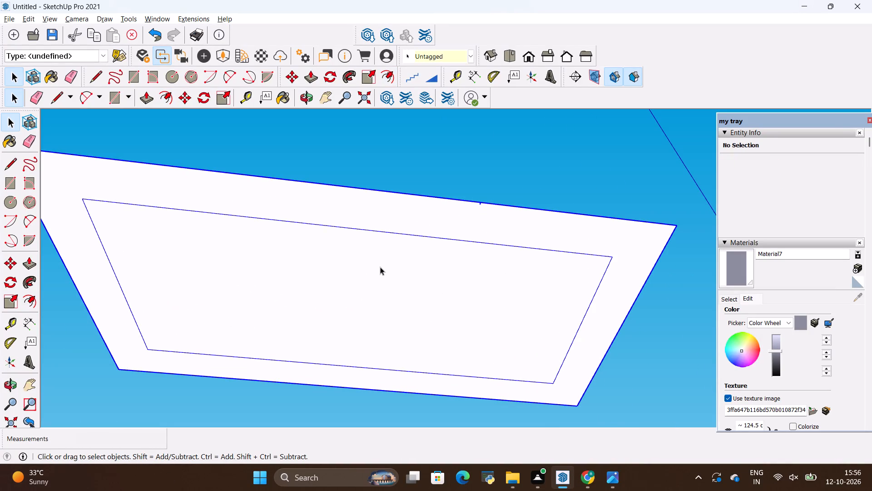
pyautogui.click(380, 267)
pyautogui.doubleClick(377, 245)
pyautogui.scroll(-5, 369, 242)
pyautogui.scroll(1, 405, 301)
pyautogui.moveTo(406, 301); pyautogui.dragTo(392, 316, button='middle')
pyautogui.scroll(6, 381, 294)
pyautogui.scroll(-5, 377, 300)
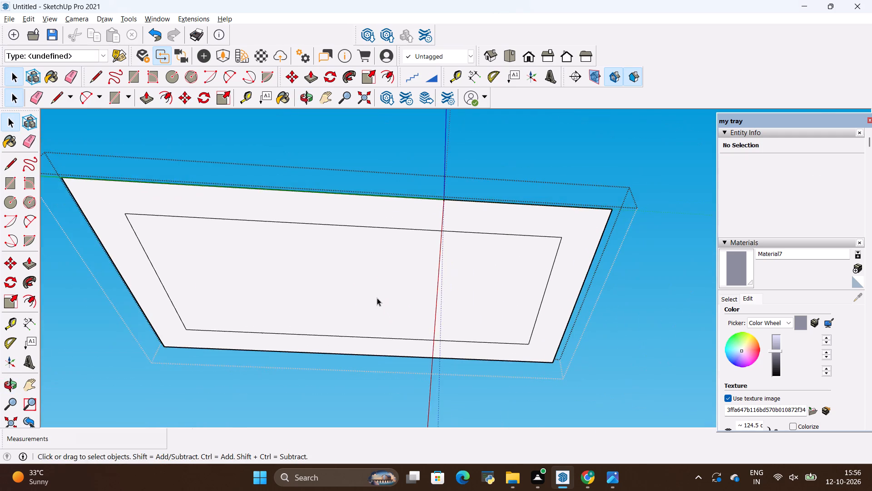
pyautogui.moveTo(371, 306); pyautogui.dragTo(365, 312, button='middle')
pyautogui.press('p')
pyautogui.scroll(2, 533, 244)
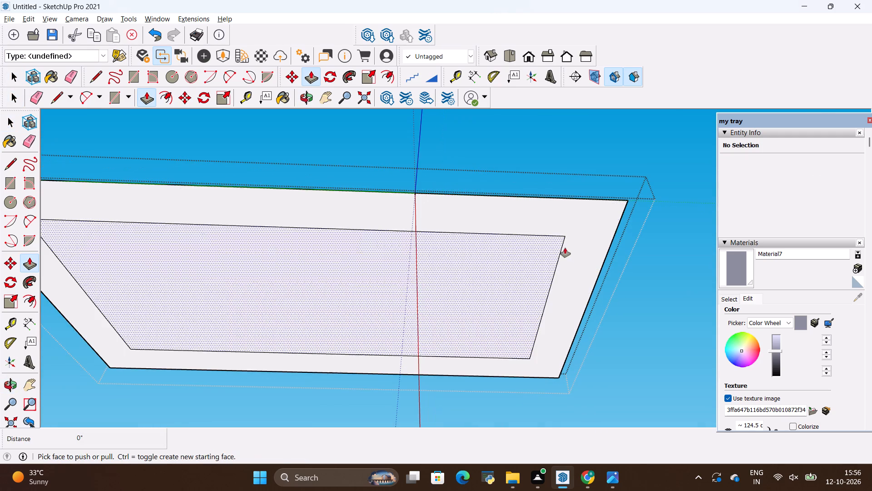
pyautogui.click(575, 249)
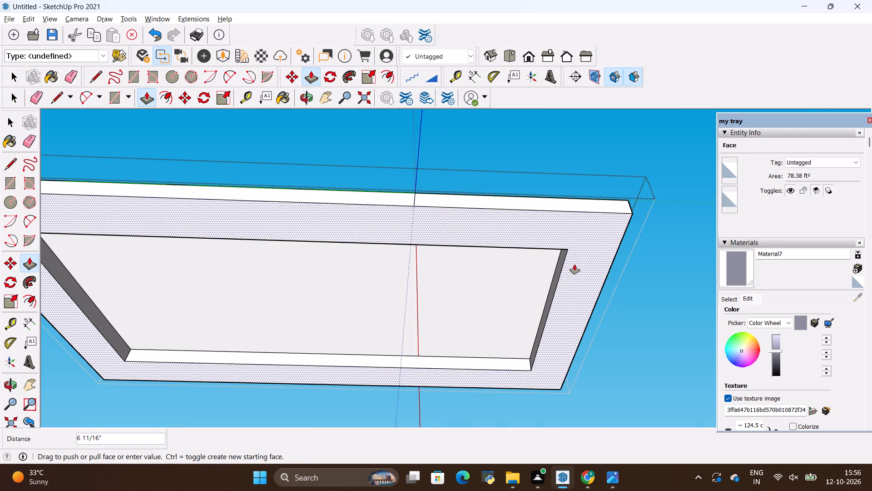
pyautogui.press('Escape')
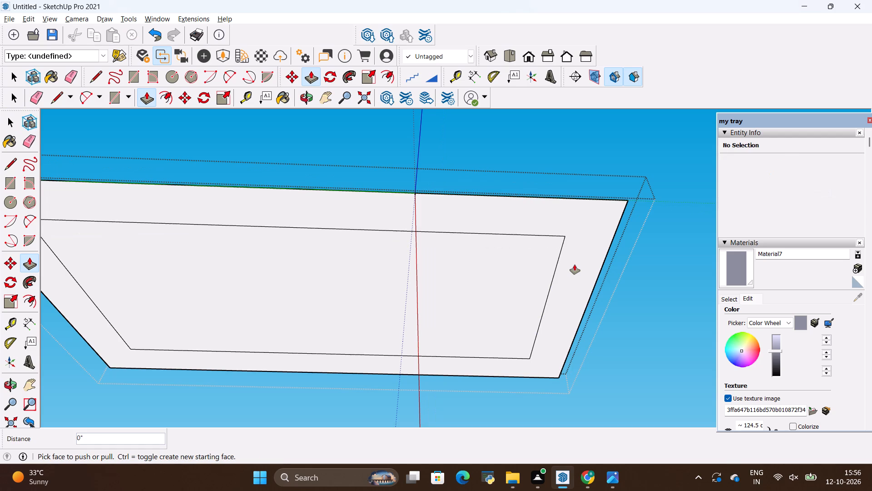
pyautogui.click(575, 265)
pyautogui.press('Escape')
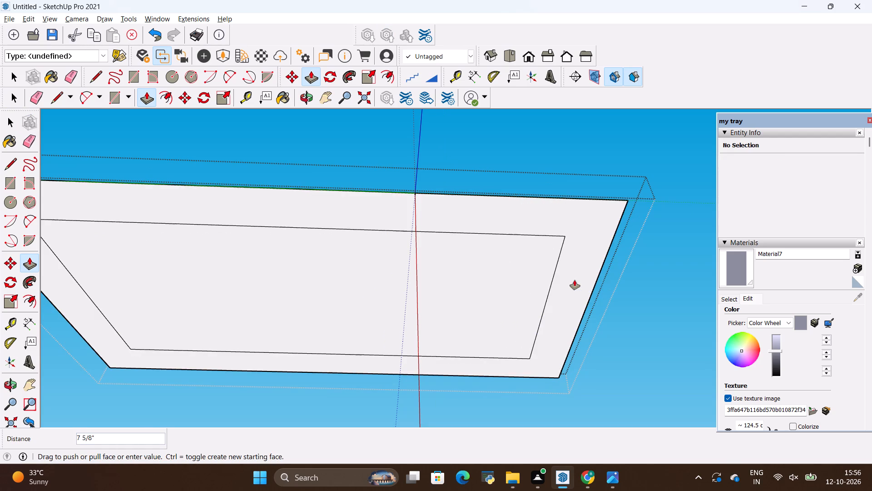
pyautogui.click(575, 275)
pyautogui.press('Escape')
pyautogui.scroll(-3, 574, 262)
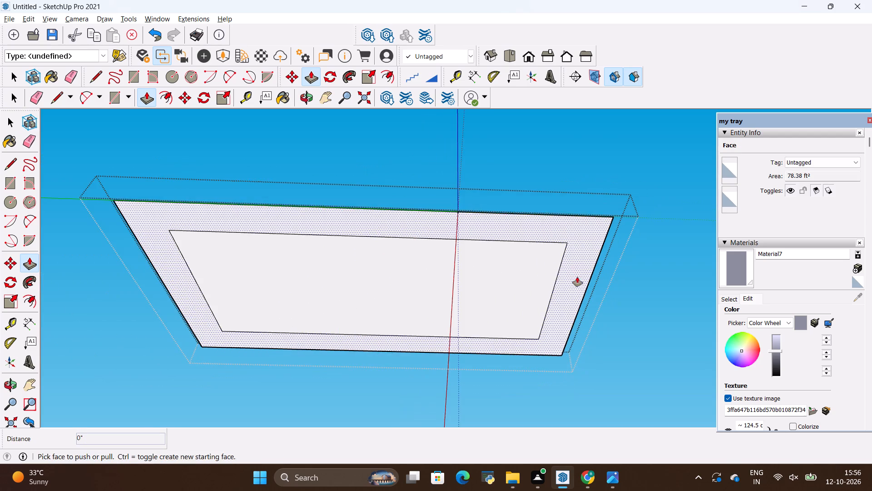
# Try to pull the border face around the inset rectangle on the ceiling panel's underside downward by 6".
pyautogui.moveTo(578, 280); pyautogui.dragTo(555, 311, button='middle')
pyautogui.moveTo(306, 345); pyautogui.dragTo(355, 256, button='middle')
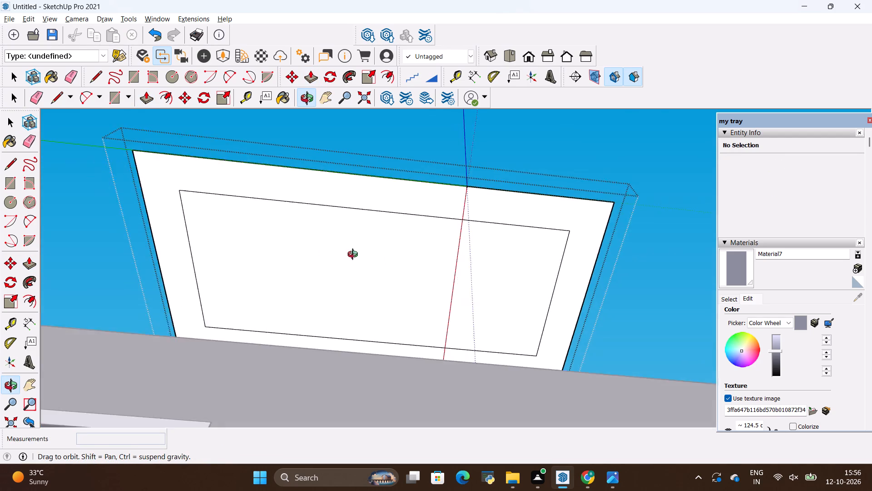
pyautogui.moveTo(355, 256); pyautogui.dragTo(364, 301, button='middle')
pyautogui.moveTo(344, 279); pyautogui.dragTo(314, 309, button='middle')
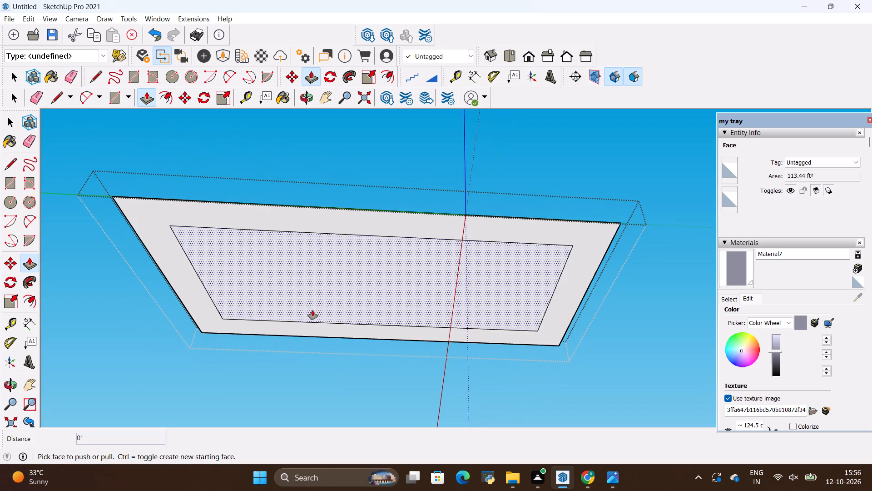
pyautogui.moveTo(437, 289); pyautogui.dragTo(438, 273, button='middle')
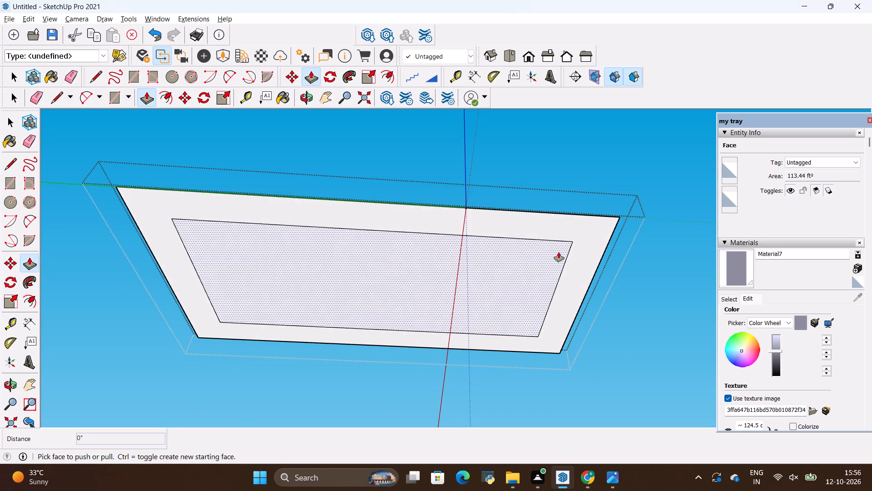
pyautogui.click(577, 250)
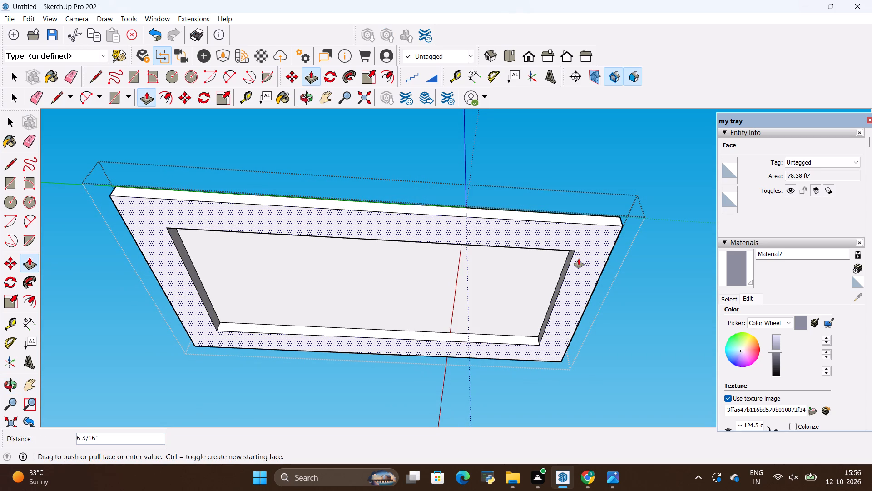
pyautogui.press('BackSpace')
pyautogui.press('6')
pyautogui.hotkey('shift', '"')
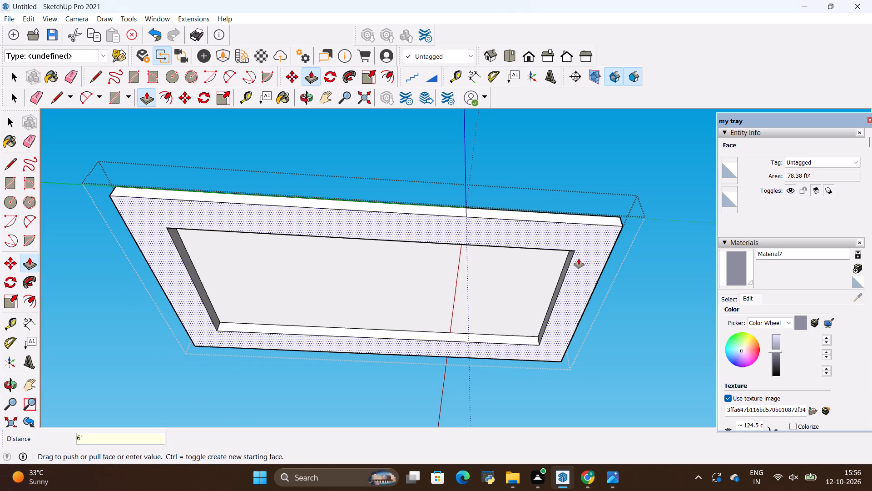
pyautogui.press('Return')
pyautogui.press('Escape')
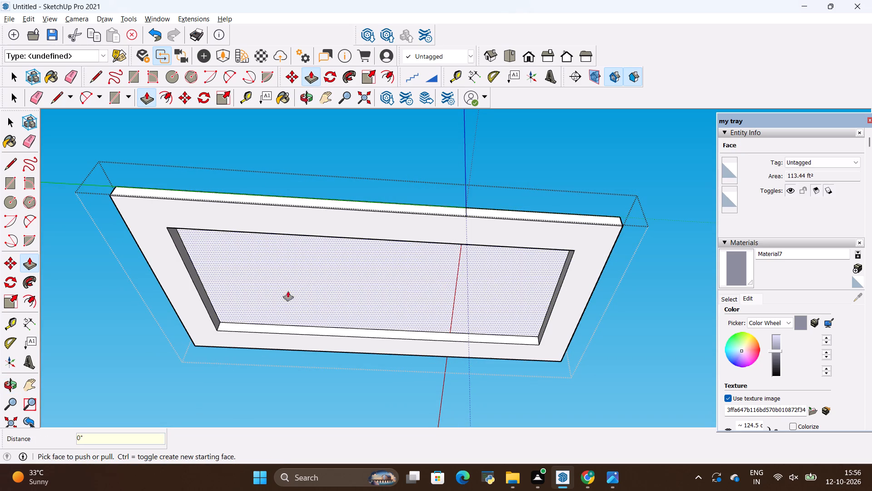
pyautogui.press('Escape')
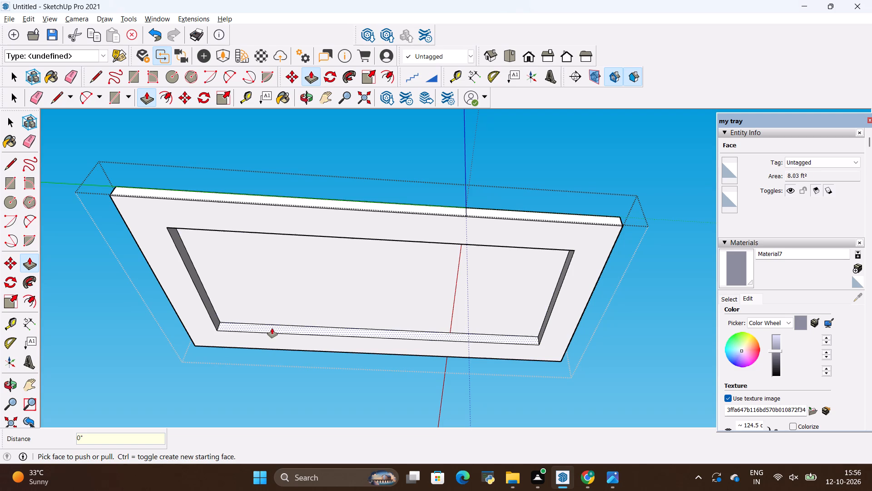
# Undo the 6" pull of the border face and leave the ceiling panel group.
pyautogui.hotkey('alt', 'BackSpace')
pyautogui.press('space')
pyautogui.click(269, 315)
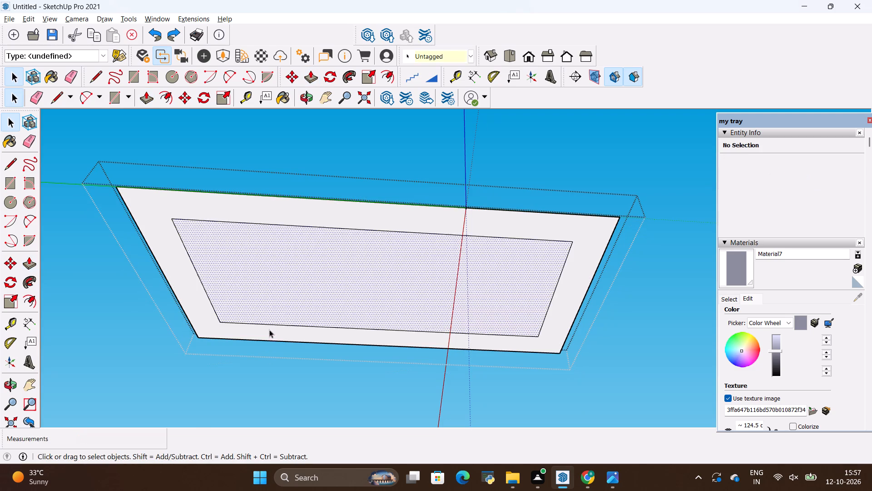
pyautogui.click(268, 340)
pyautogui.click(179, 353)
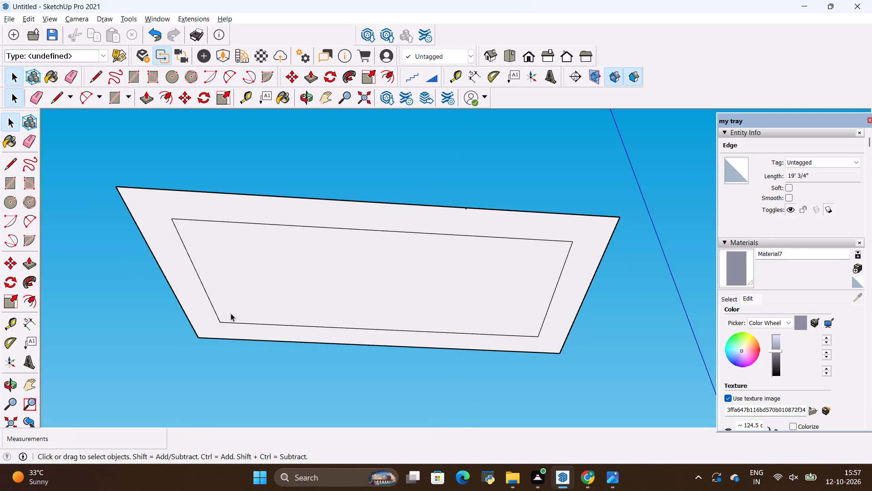
# Examine the ceiling panel's position above the house and its inset underside from several outside and below angles.
pyautogui.scroll(-4, 253, 309)
pyautogui.moveTo(279, 334); pyautogui.dragTo(287, 441, button='middle')
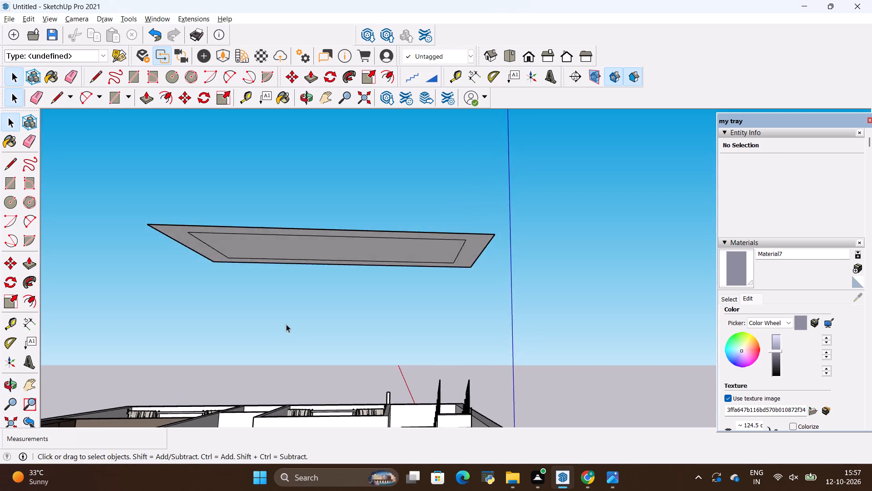
pyautogui.scroll(-5, 286, 325)
pyautogui.moveTo(321, 299); pyautogui.dragTo(321, 306, button='middle')
pyautogui.scroll(-4, 326, 295)
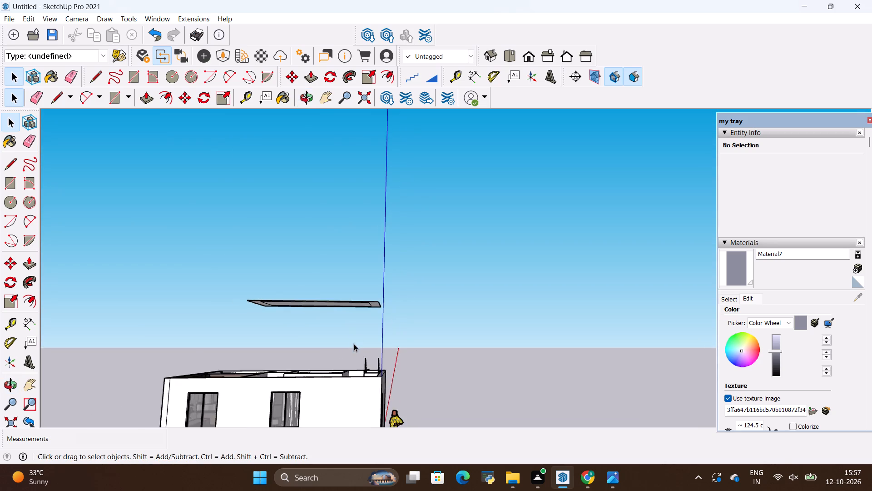
pyautogui.scroll(2, 347, 361)
pyautogui.moveTo(347, 361); pyautogui.dragTo(339, 388, button='middle')
pyautogui.scroll(-4, 347, 340)
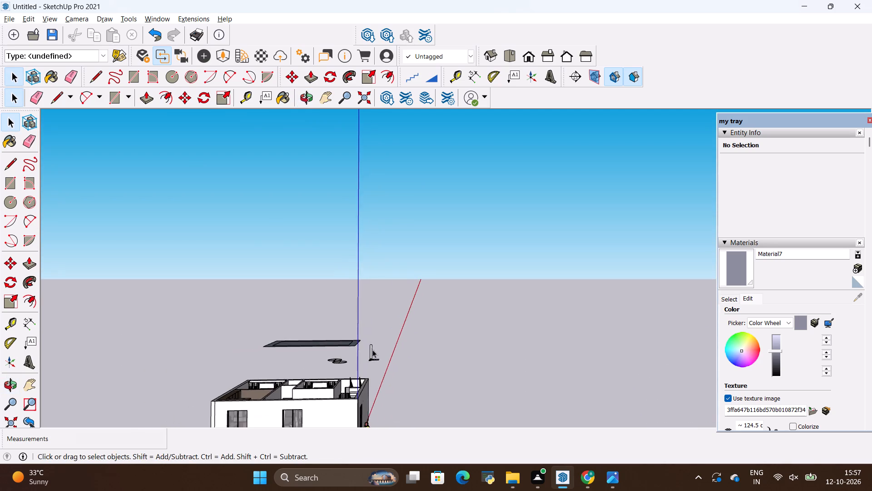
pyautogui.moveTo(372, 351); pyautogui.dragTo(400, 278, button='middle')
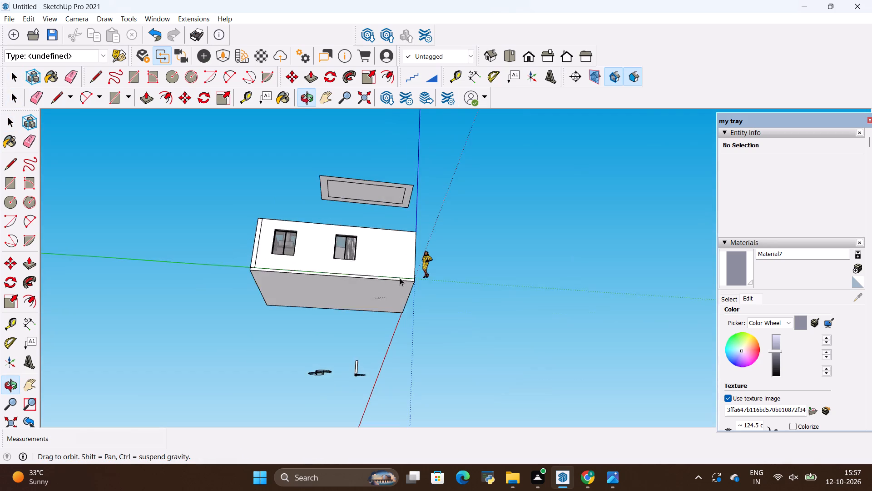
pyautogui.scroll(4, 372, 237)
pyautogui.scroll(11, 355, 179)
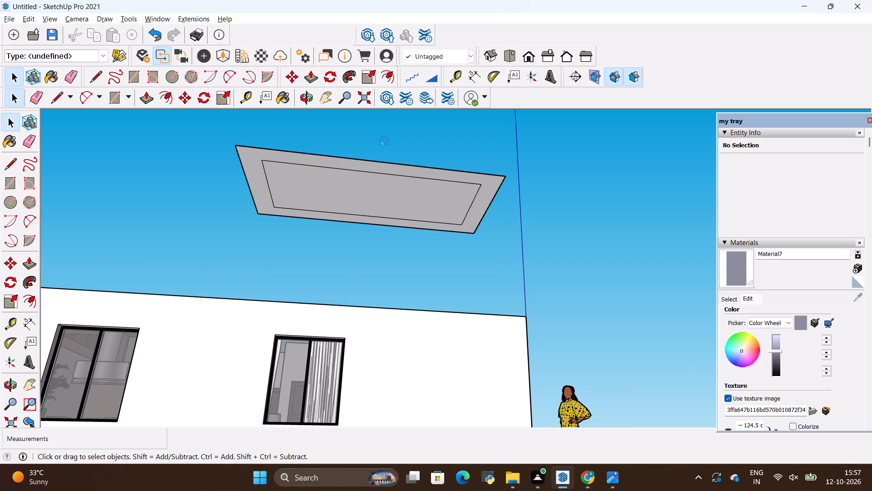
pyautogui.scroll(2, 360, 129)
pyautogui.scroll(3, 399, 156)
pyautogui.scroll(-4, 388, 242)
pyautogui.press('space')
pyautogui.scroll(-5, 380, 266)
pyautogui.scroll(5, 371, 165)
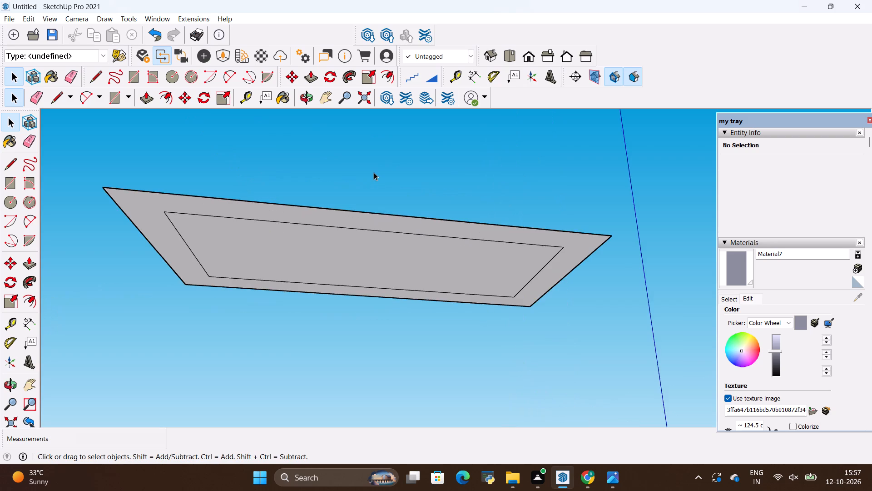
pyautogui.scroll(2, 374, 172)
pyautogui.scroll(-7, 383, 196)
pyautogui.scroll(4, 385, 206)
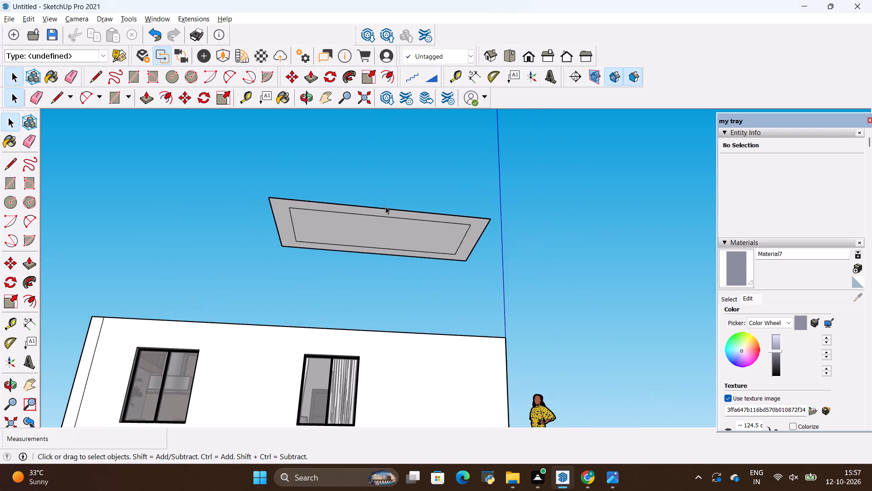
pyautogui.scroll(3, 386, 206)
pyautogui.moveTo(378, 220); pyautogui.dragTo(373, 185, button='middle')
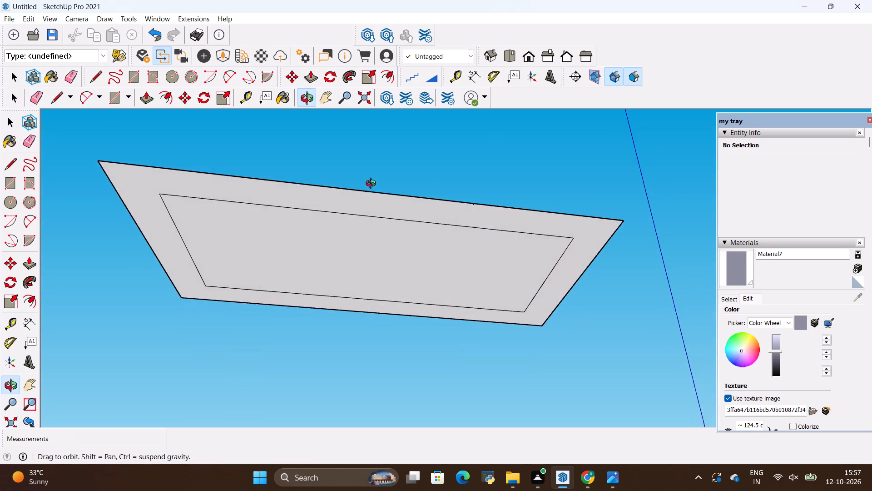
pyautogui.moveTo(373, 185); pyautogui.dragTo(370, 153, button='middle')
pyautogui.middleClick(370, 153)
pyautogui.middleClick(370, 153)
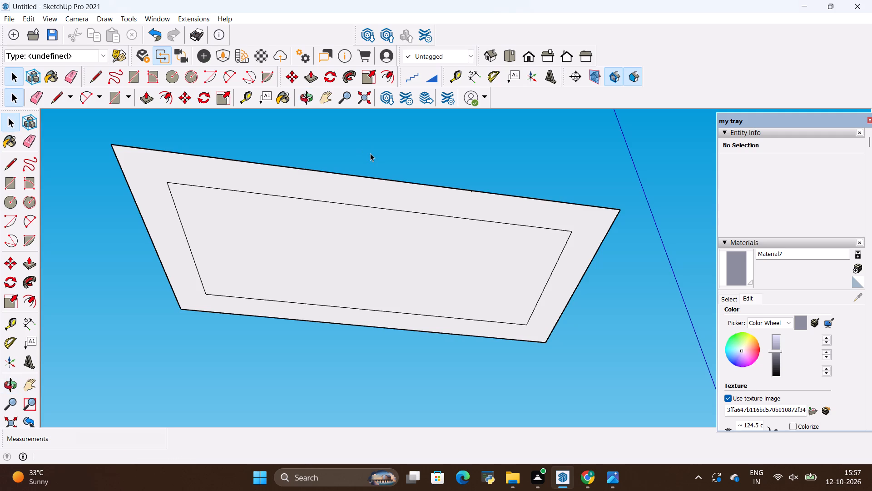
pyautogui.moveTo(392, 195); pyautogui.dragTo(361, 163, button='middle')
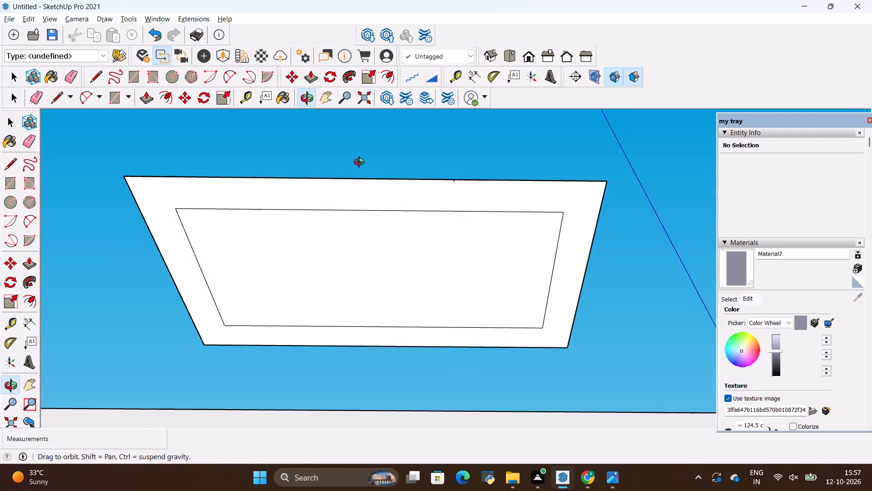
pyautogui.moveTo(361, 163); pyautogui.dragTo(390, 171, button='middle')
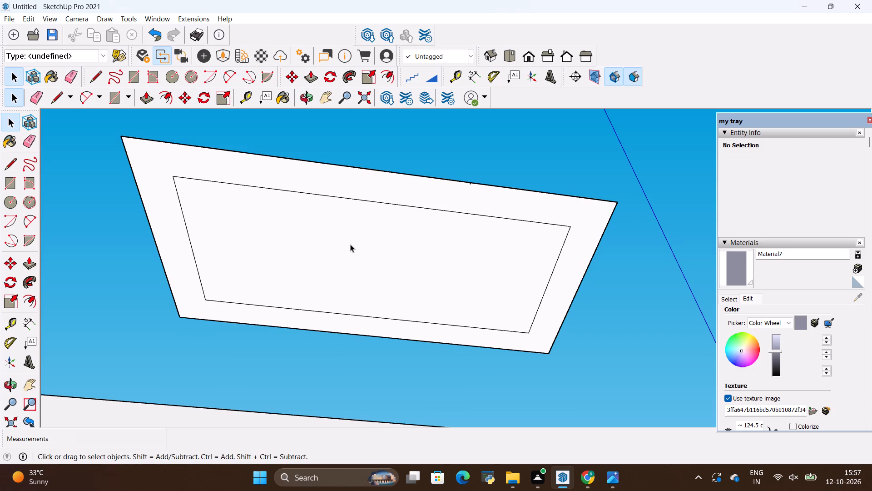
# Inside the ceiling panel group, offset the inner rectangle on the underside inward by 1'.
pyautogui.press('p')
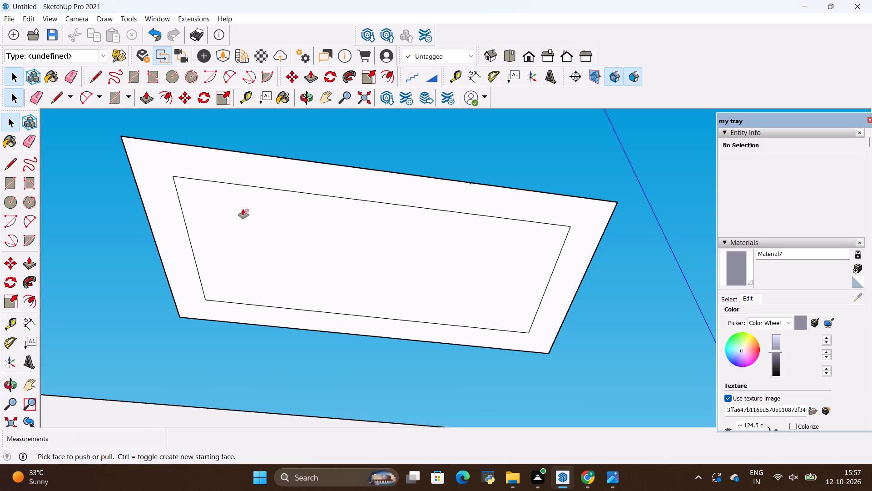
pyautogui.press('space')
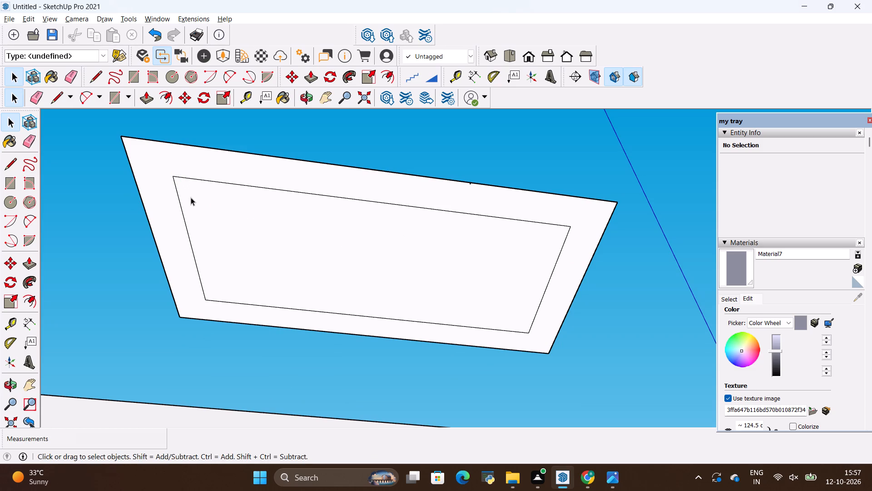
pyautogui.click(381, 75)
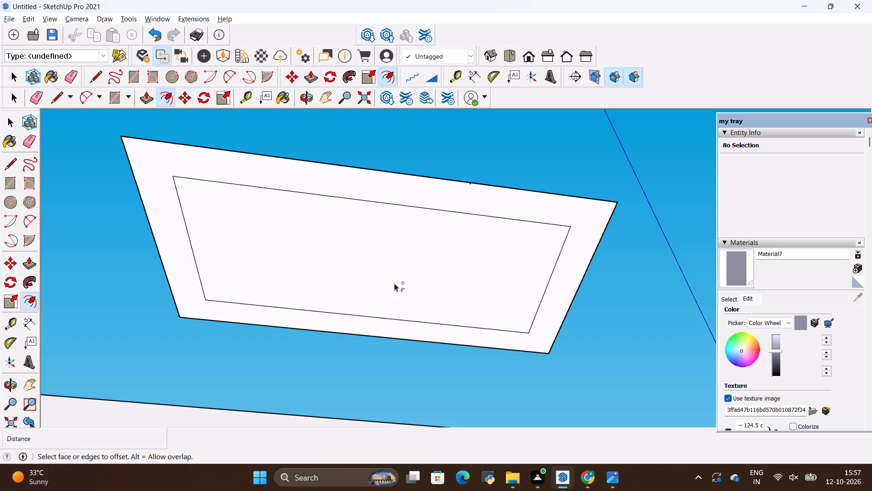
pyautogui.click(383, 279)
pyautogui.press('space')
pyautogui.doubleClick(414, 261)
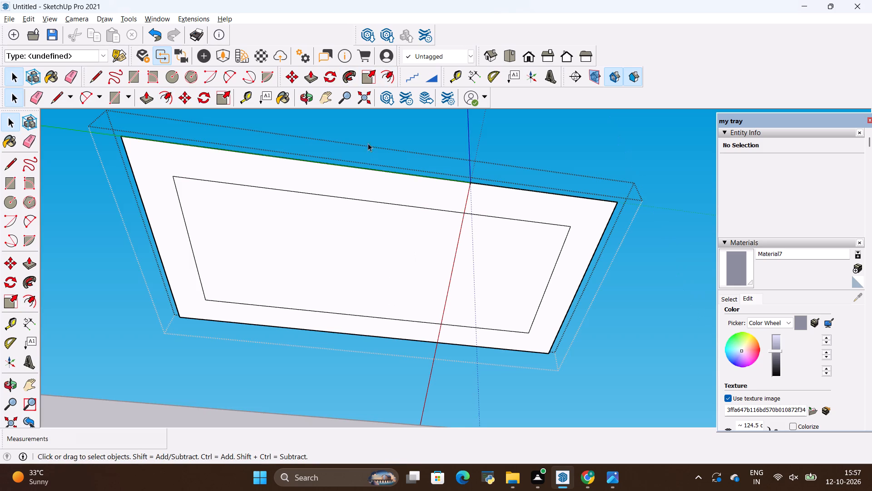
pyautogui.click(389, 72)
pyautogui.click(384, 257)
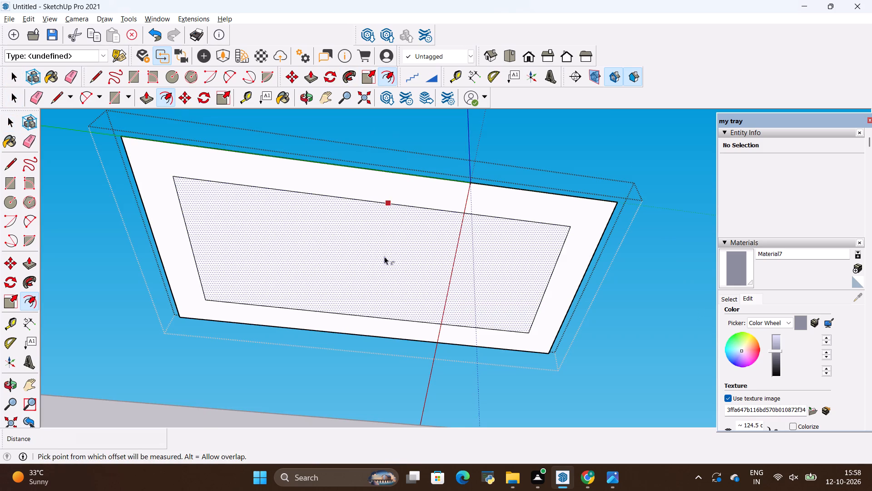
pyautogui.hotkey('alt', 'BackSpace')
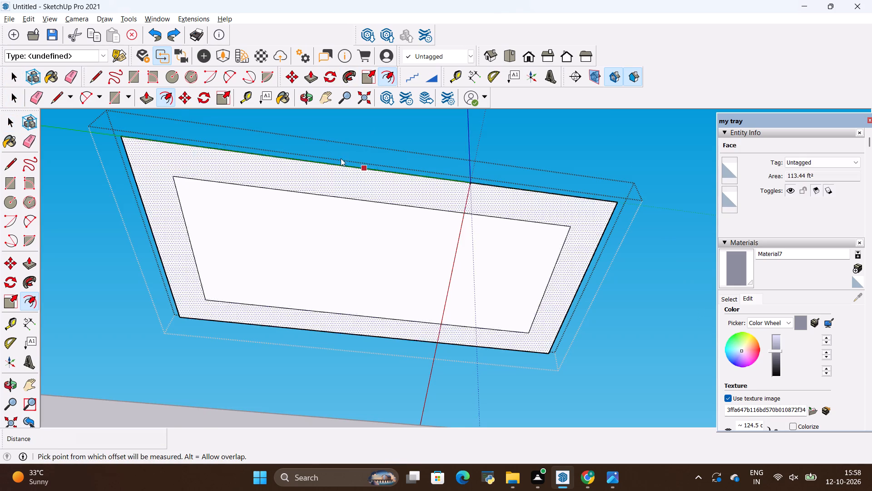
pyautogui.click(291, 258)
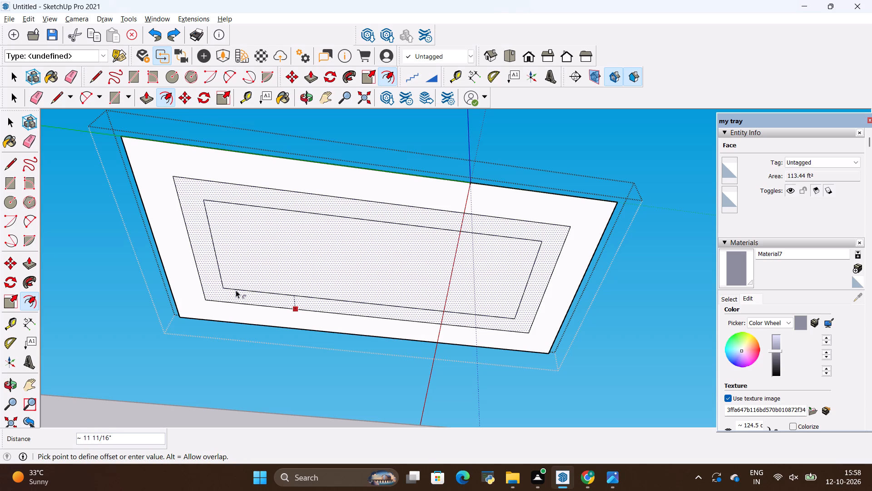
pyautogui.press('BackSpace')
pyautogui.write("1'")
pyautogui.press('Return')
pyautogui.press('Escape')
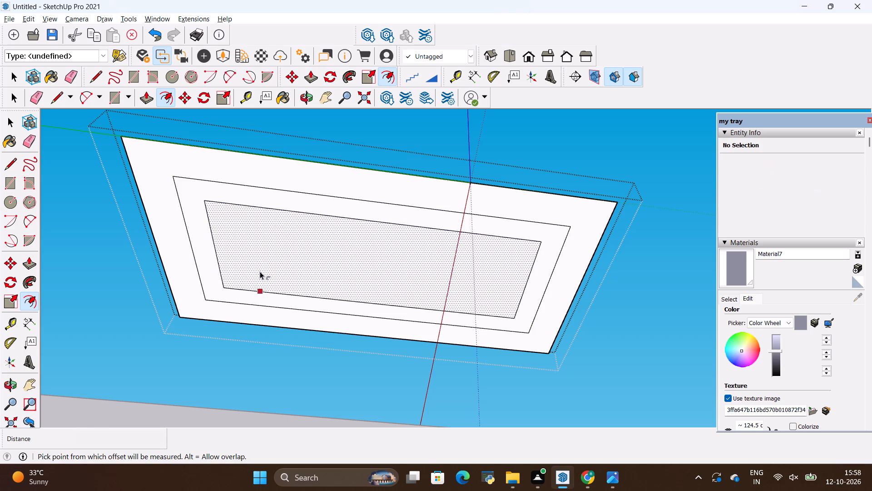
# Offset the innermost rectangle on the panel's underside inward by 18" to form a third nested outline.
pyautogui.click(263, 268)
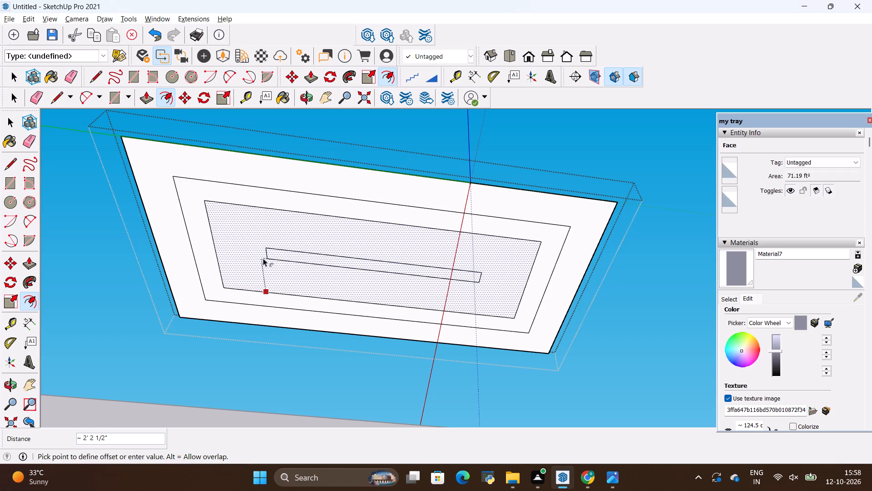
pyautogui.press('BackSpace')
pyautogui.write('18')
pyautogui.hotkey('shift', '"')
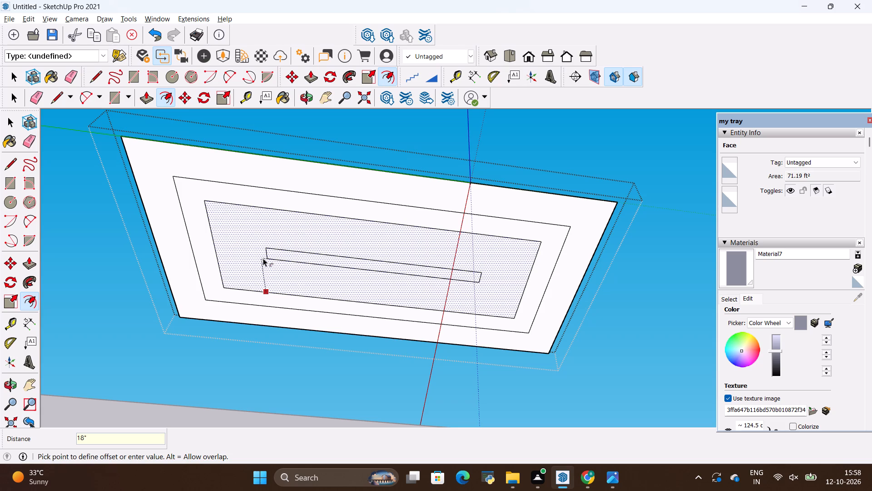
pyautogui.press('Return')
pyautogui.press('Escape')
# Pull the outer border face of the ceiling panel's underside downward by 6".
pyautogui.scroll(-4, 268, 245)
pyautogui.moveTo(337, 248); pyautogui.dragTo(337, 251, button='middle')
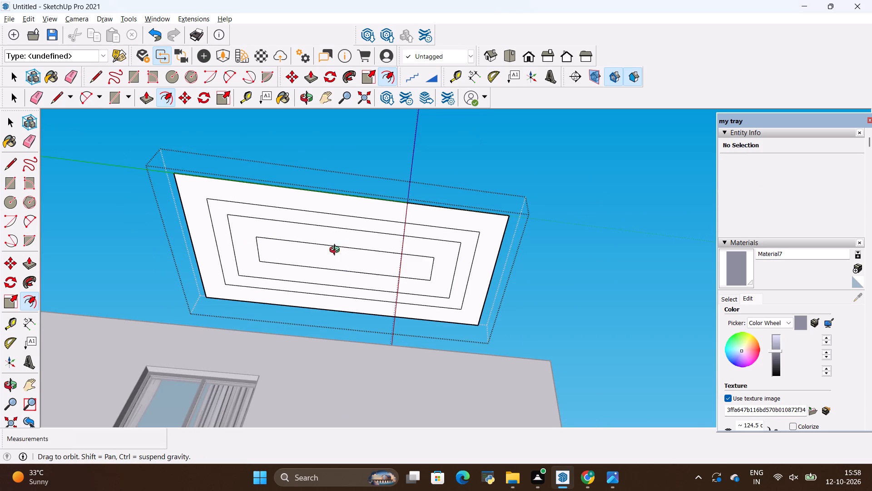
pyautogui.moveTo(337, 251); pyautogui.dragTo(278, 271, button='middle')
pyautogui.scroll(4, 444, 217)
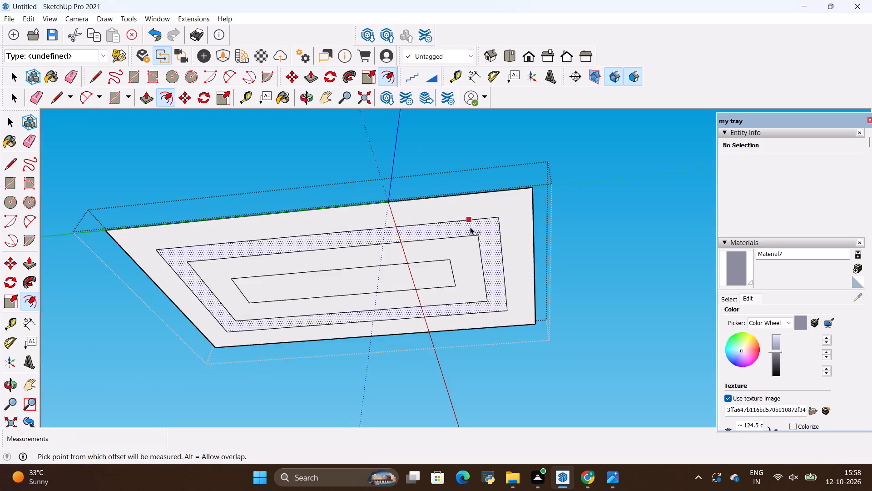
pyautogui.scroll(2, 470, 227)
pyautogui.press('p')
pyautogui.click(547, 220)
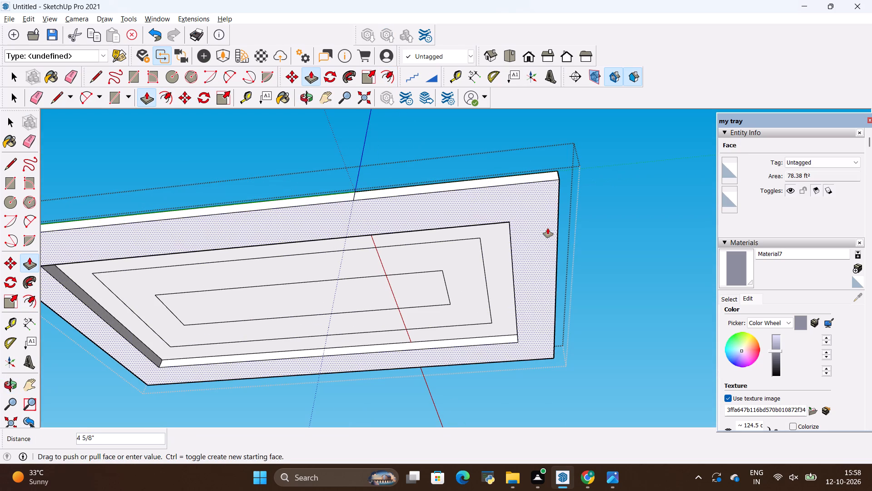
pyautogui.press('BackSpace')
pyautogui.write('6"')
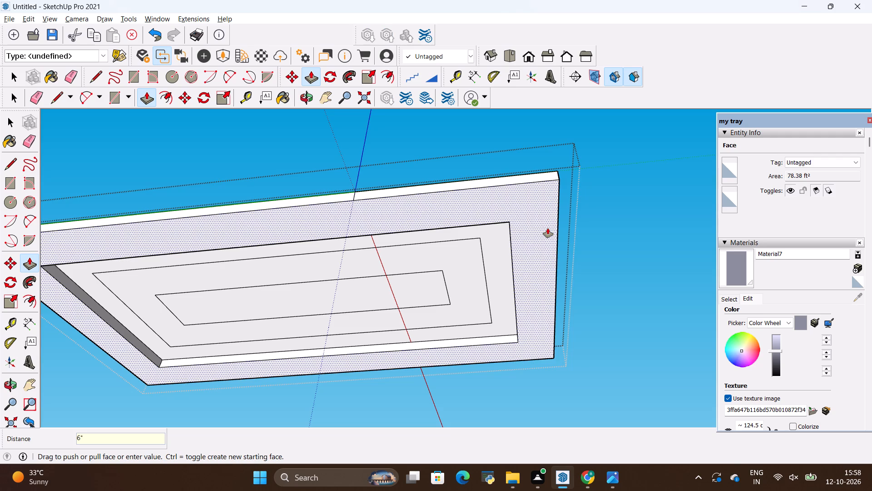
pyautogui.press('Return')
pyautogui.press('Escape')
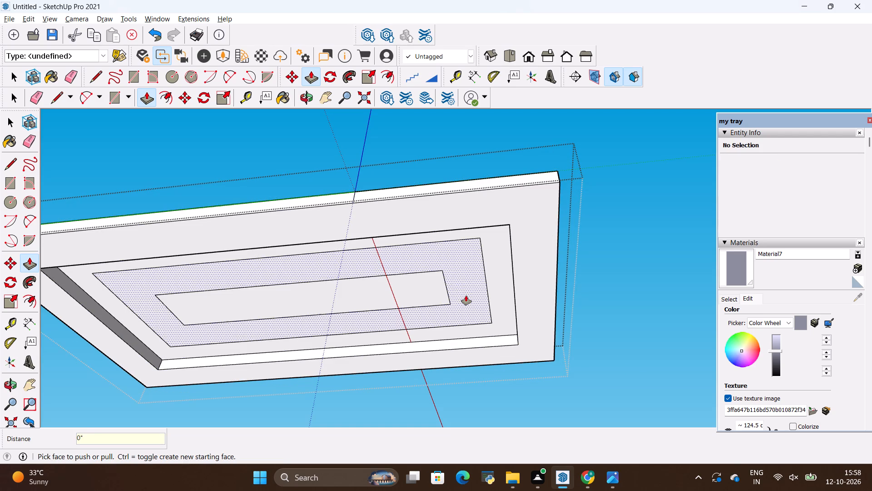
# Pull the ring face between the second and third rectangles down 6", level with the outer border, and leave the group.
pyautogui.click(456, 280)
pyautogui.click(530, 251)
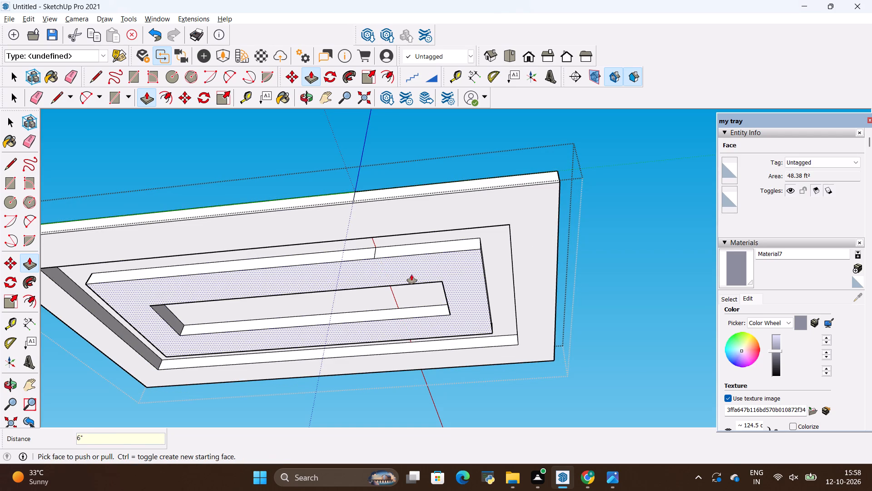
pyautogui.press('space')
pyautogui.click(256, 134)
# Reopen the ceiling panel group and erase the stray vertical edges on the raised ring's outer side and the panel's outer side.
pyautogui.scroll(-3, 375, 211)
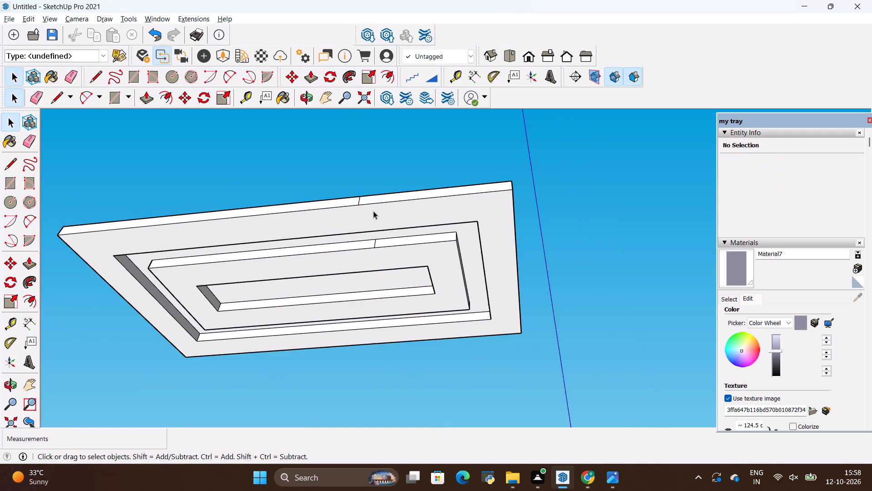
pyautogui.moveTo(359, 211); pyautogui.dragTo(478, 216, button='middle')
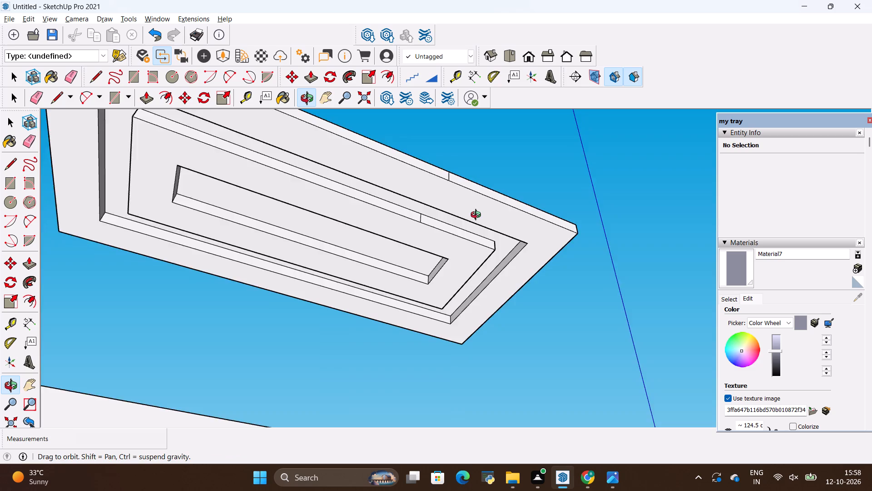
pyautogui.moveTo(478, 216); pyautogui.dragTo(225, 292, button='middle')
pyautogui.scroll(-4, 326, 258)
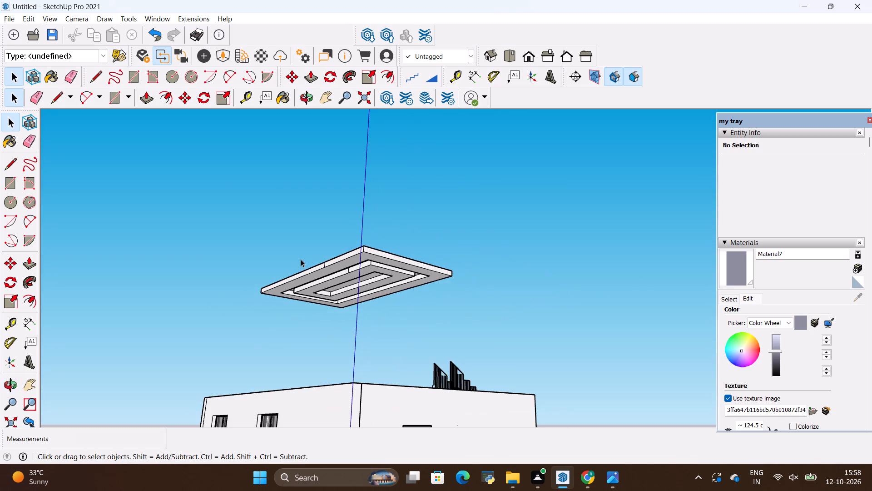
pyautogui.moveTo(301, 260); pyautogui.dragTo(567, 240, button='middle')
pyautogui.scroll(3, 520, 248)
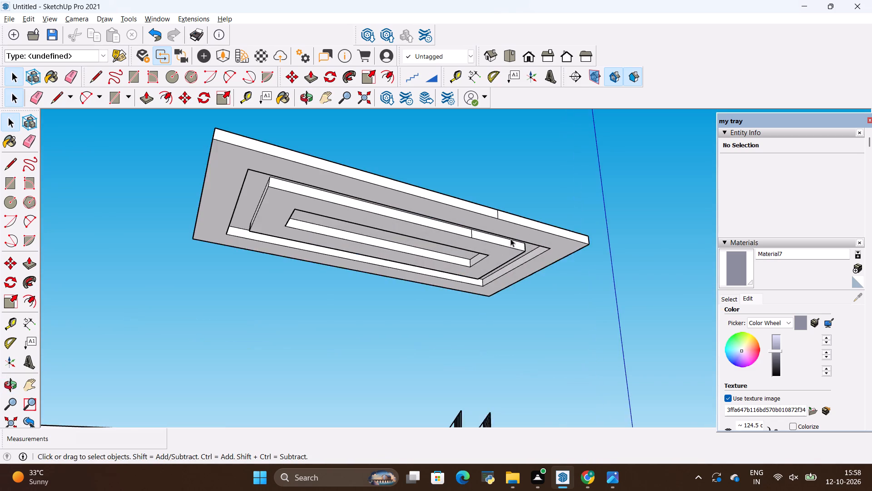
pyautogui.scroll(13, 510, 239)
pyautogui.doubleClick(457, 235)
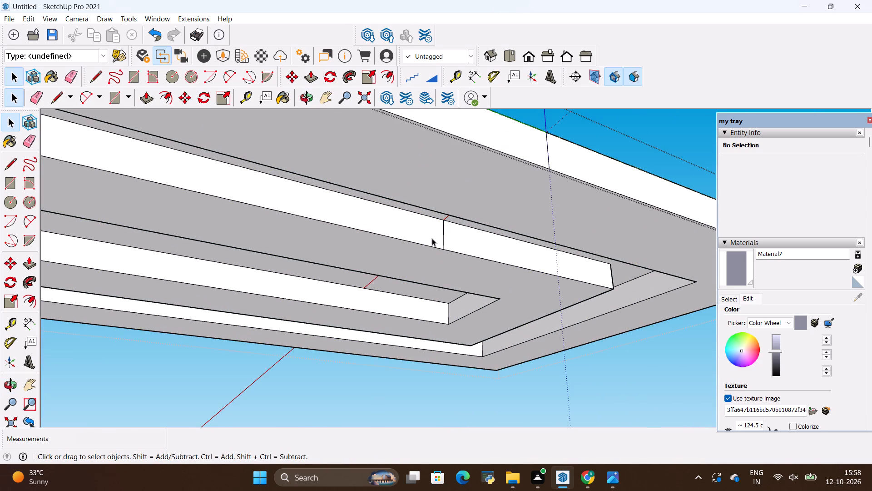
pyautogui.press('e')
pyautogui.moveTo(446, 235); pyautogui.dragTo(436, 236)
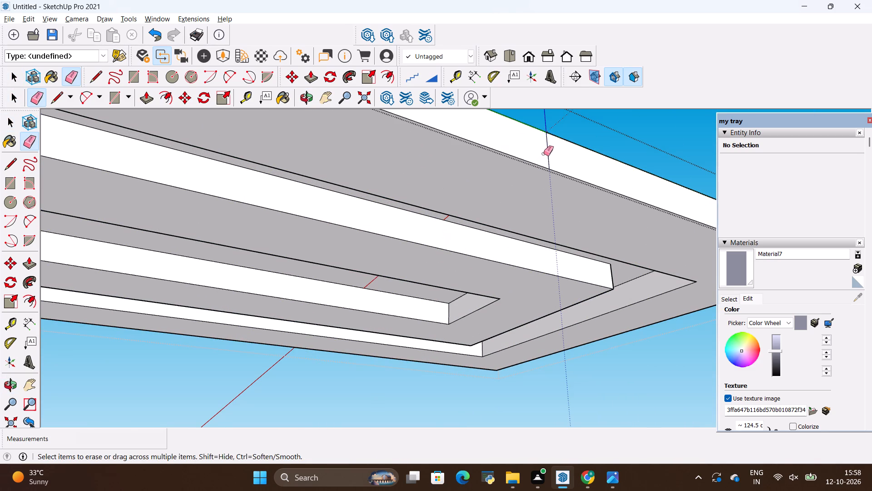
pyautogui.moveTo(549, 151); pyautogui.dragTo(545, 153)
# Erase the stray vertical edges on the central recess wall and the outer border's inner wall, and leave the group.
pyautogui.scroll(-11, 451, 299)
pyautogui.scroll(1, 188, 289)
pyautogui.moveTo(188, 289); pyautogui.dragTo(486, 278, button='middle')
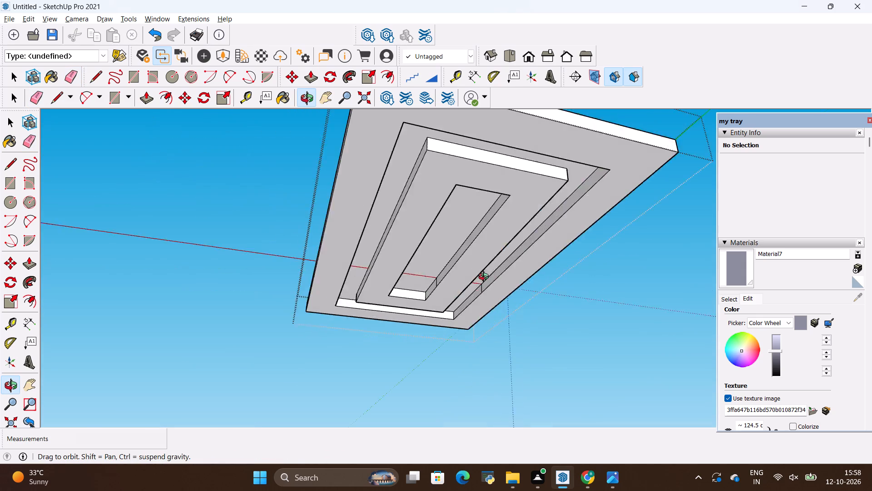
pyautogui.moveTo(486, 278); pyautogui.dragTo(590, 303, button='middle')
pyautogui.scroll(8, 418, 279)
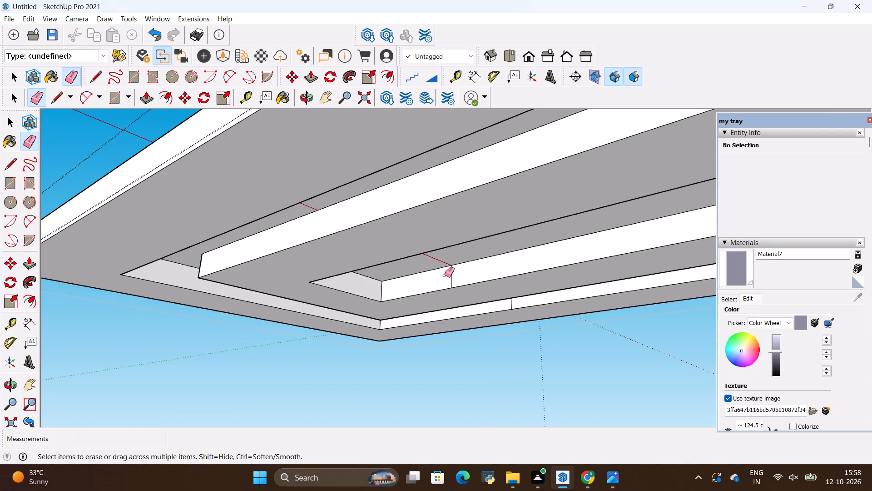
pyautogui.moveTo(458, 275); pyautogui.dragTo(440, 279)
pyautogui.scroll(2, 552, 306)
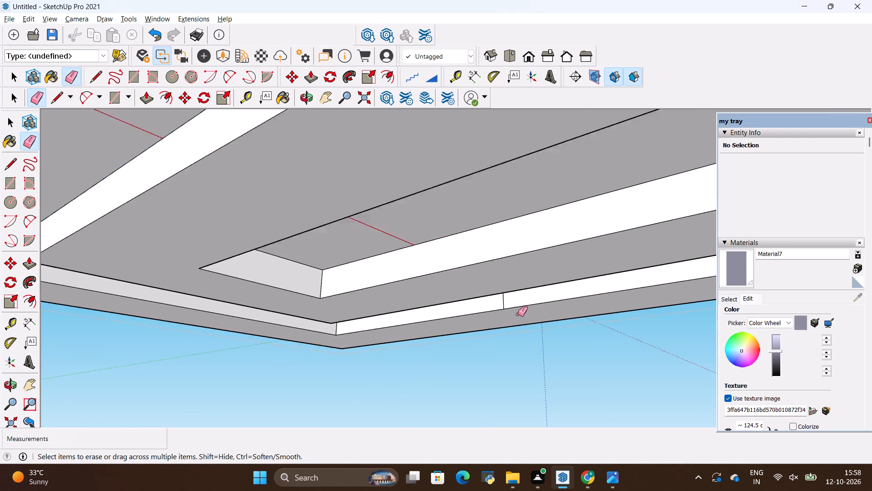
pyautogui.scroll(6, 518, 314)
pyautogui.moveTo(509, 286); pyautogui.dragTo(469, 292)
pyautogui.press('space')
pyautogui.click(460, 376)
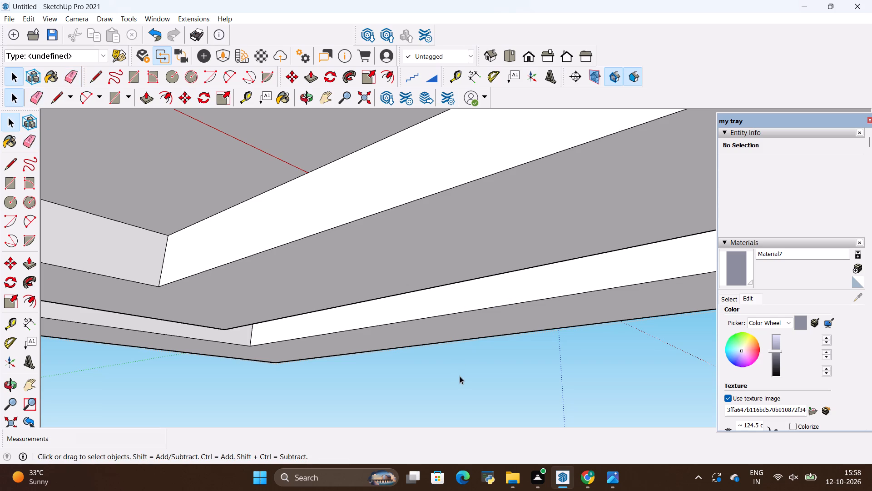
pyautogui.scroll(-13, 460, 376)
pyautogui.press('space')
pyautogui.click(332, 261)
# Move the ceiling panel group down about 11' by its near lower corner, onto the living room's wall corner beside the kitchen.
pyautogui.scroll(-7, 412, 246)
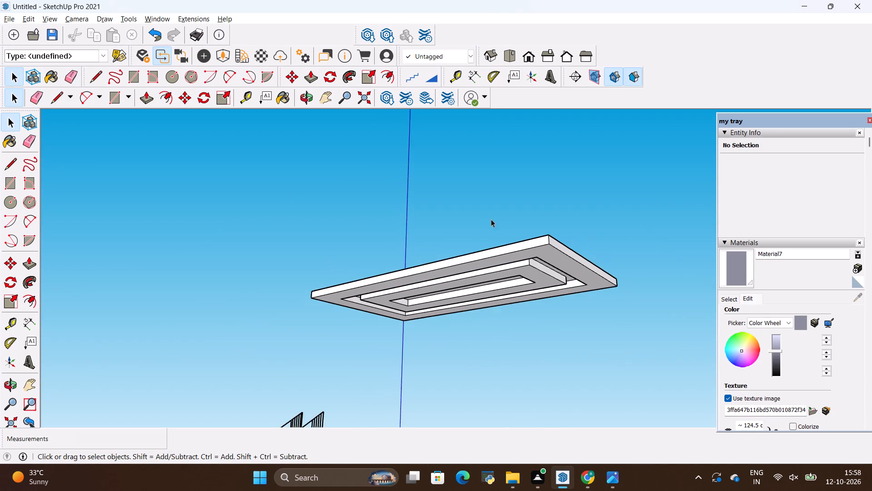
pyautogui.moveTo(502, 215); pyautogui.dragTo(473, 343, button='middle')
pyautogui.scroll(-4, 470, 295)
pyautogui.click(494, 291)
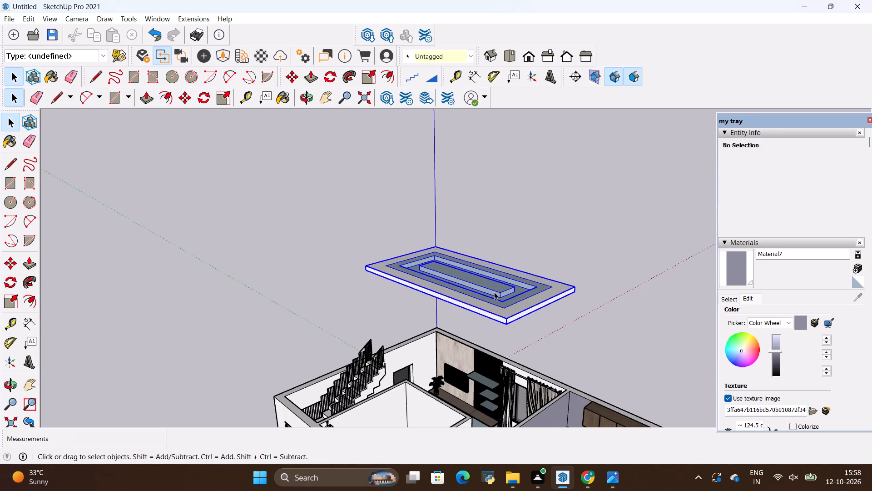
pyautogui.press('m')
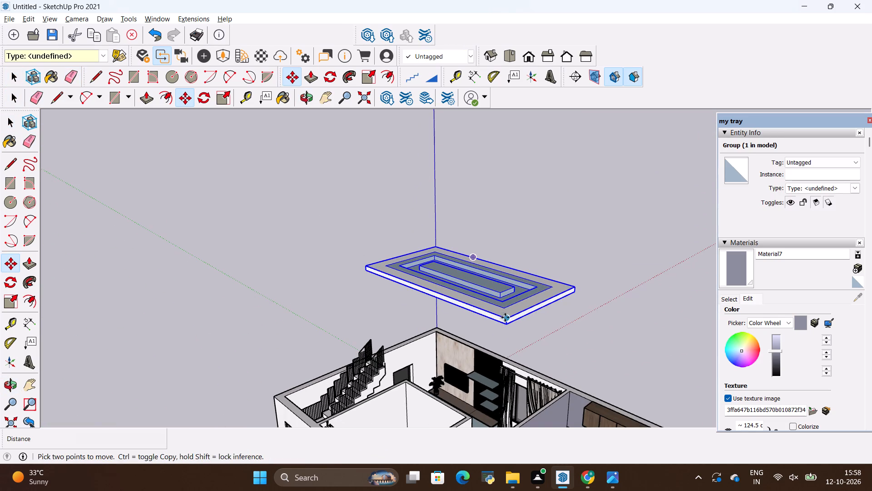
pyautogui.click(507, 316)
pyautogui.scroll(-5, 325, 210)
pyautogui.scroll(-1, 539, 192)
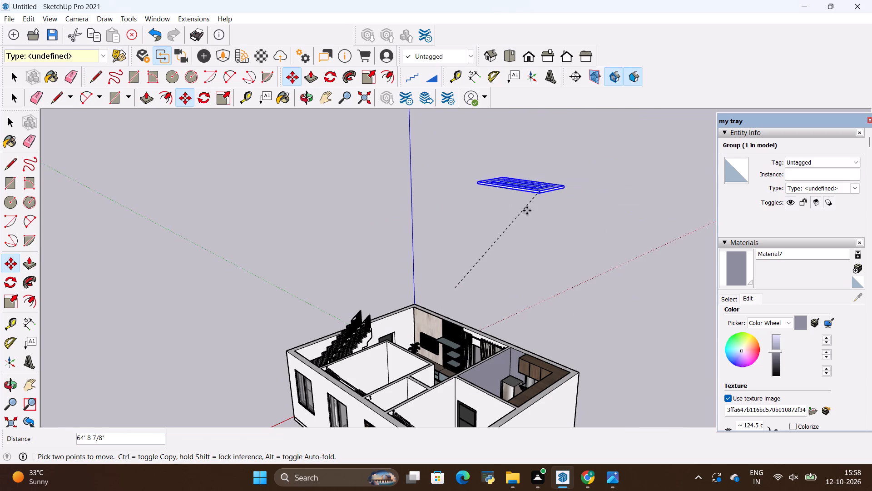
pyautogui.scroll(2, 510, 266)
pyautogui.scroll(1, 266, 331)
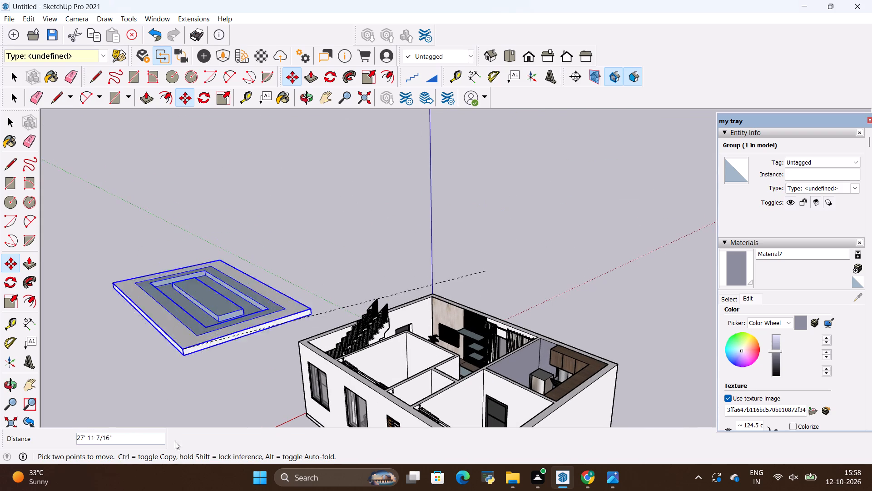
pyautogui.scroll(8, 455, 361)
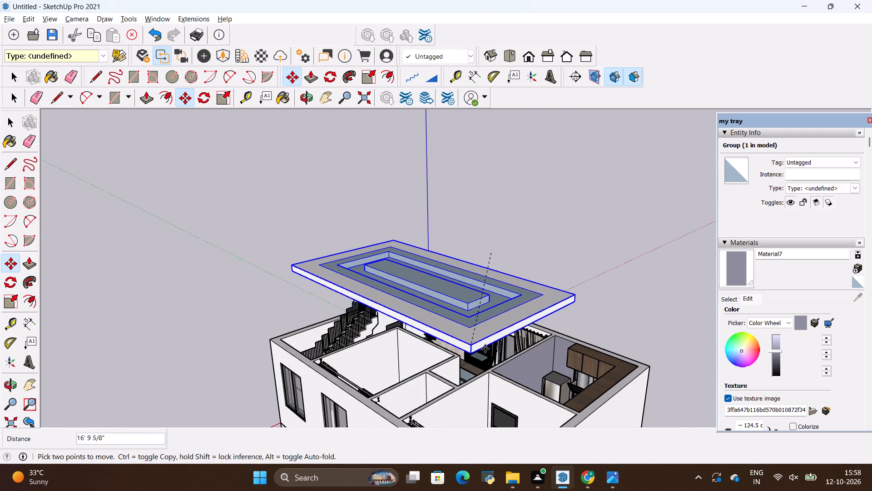
pyautogui.scroll(3, 526, 372)
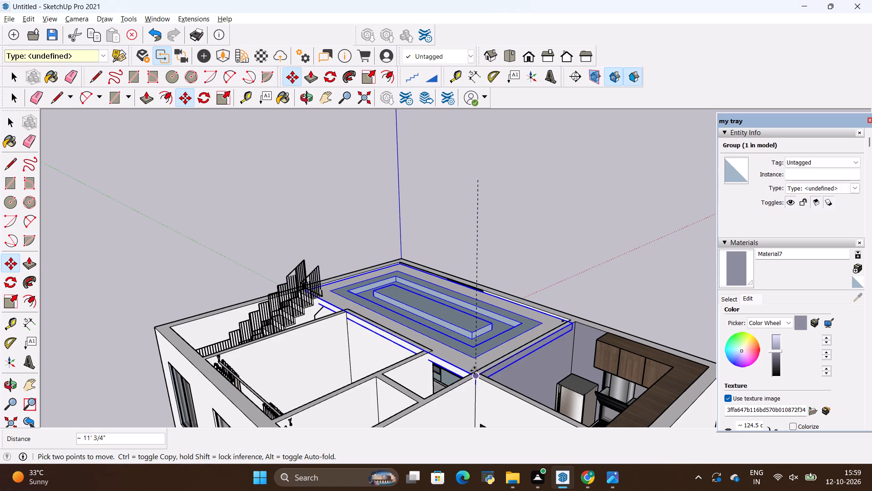
pyautogui.click(482, 370)
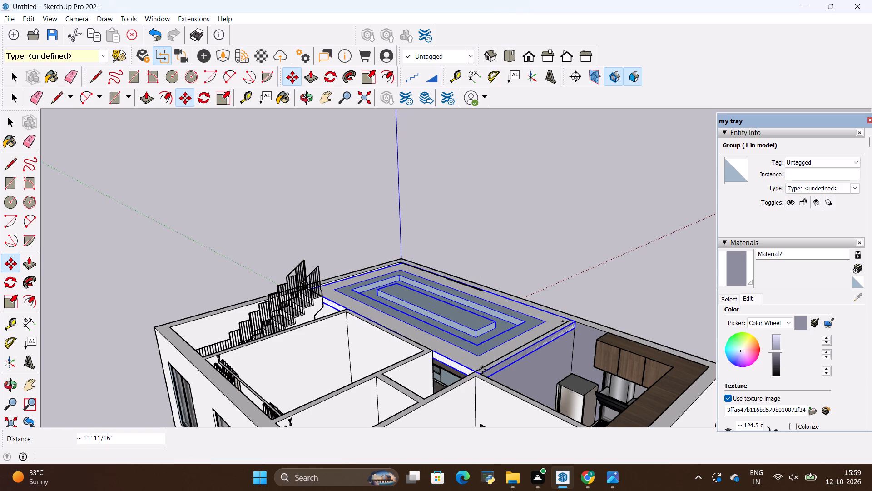
# Deselect the ceiling panel and examine how it sits on the living room walls, from above and inside the room.
pyautogui.press('space')
pyautogui.click(79, 306)
pyautogui.moveTo(594, 293); pyautogui.dragTo(564, 401, button='middle')
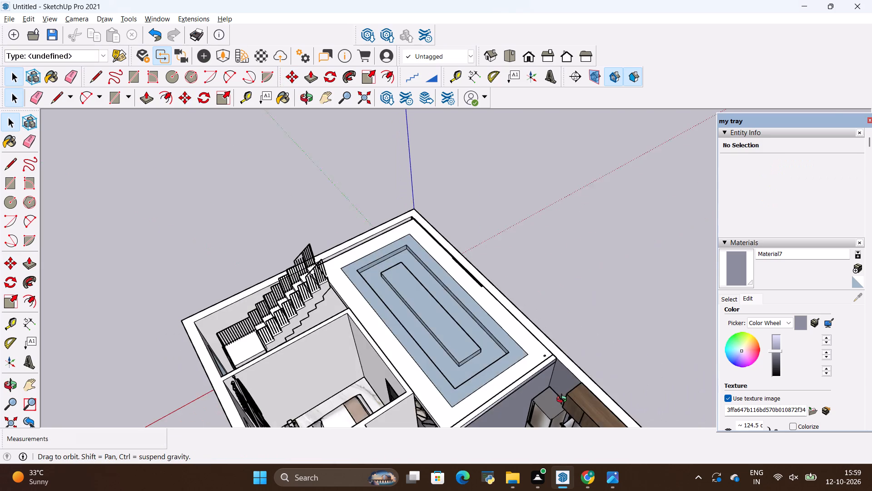
pyautogui.moveTo(564, 401); pyautogui.dragTo(417, 427, button='middle')
pyautogui.moveTo(448, 390); pyautogui.dragTo(462, 391, button='middle')
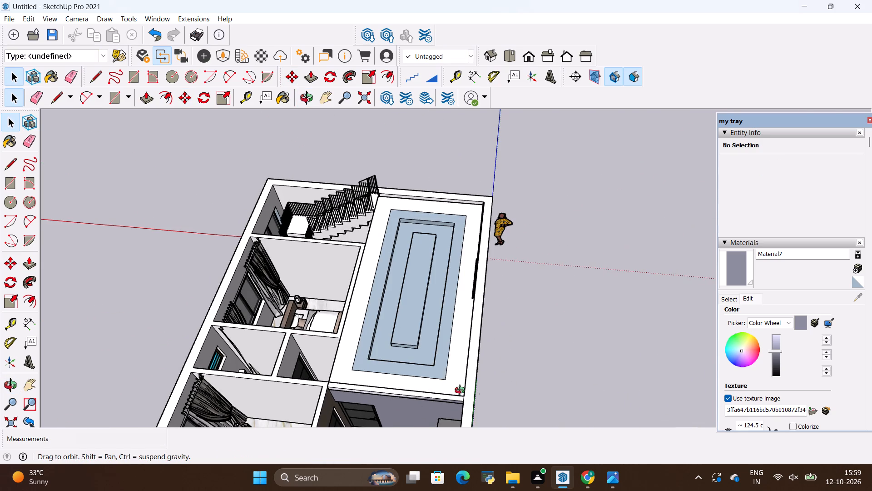
pyautogui.moveTo(462, 391); pyautogui.dragTo(562, 279, button='middle')
pyautogui.scroll(8, 462, 303)
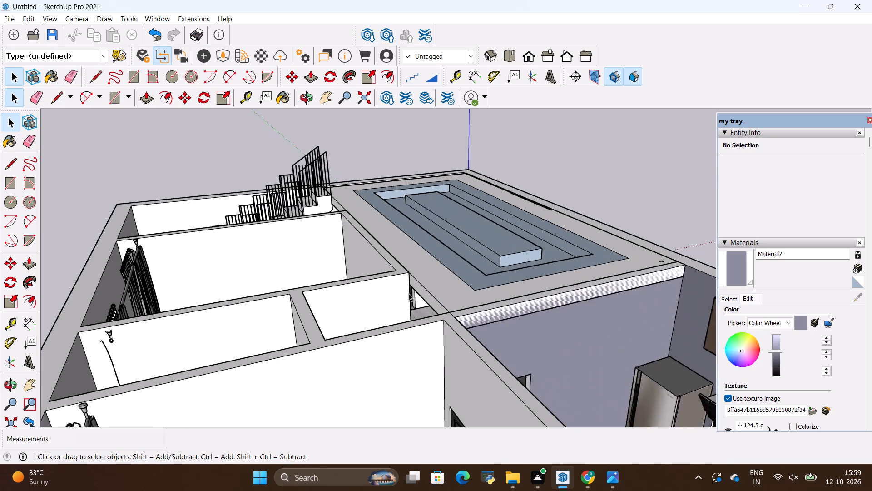
pyautogui.scroll(16, 409, 293)
pyautogui.scroll(-2, 465, 336)
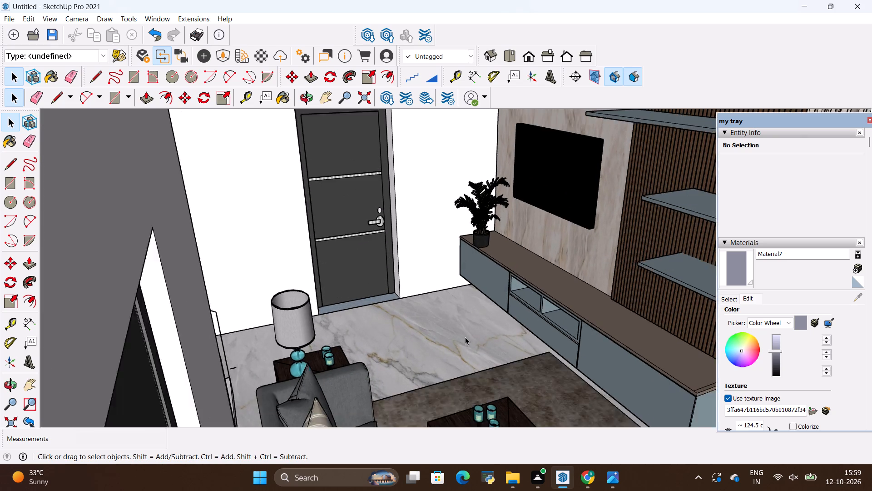
pyautogui.scroll(-5, 465, 337)
pyautogui.moveTo(465, 336); pyautogui.dragTo(481, 343, button='middle')
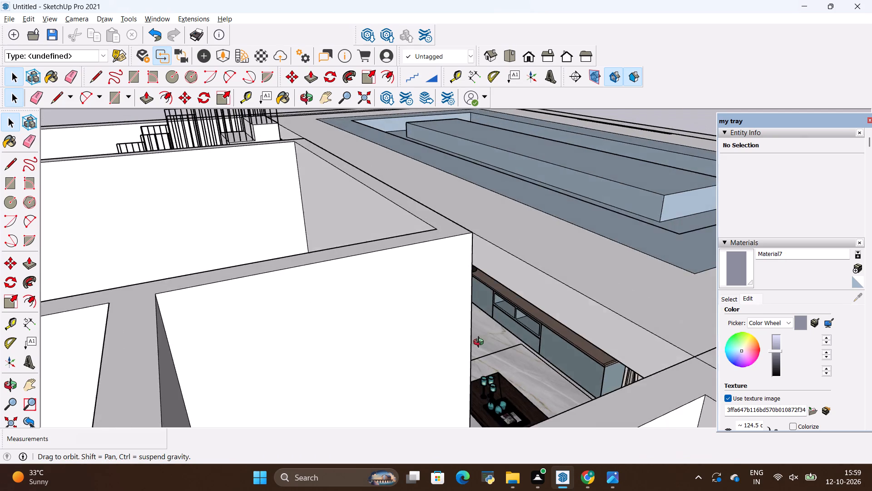
pyautogui.moveTo(481, 343); pyautogui.dragTo(407, 374, button='middle')
pyautogui.scroll(-15, 420, 351)
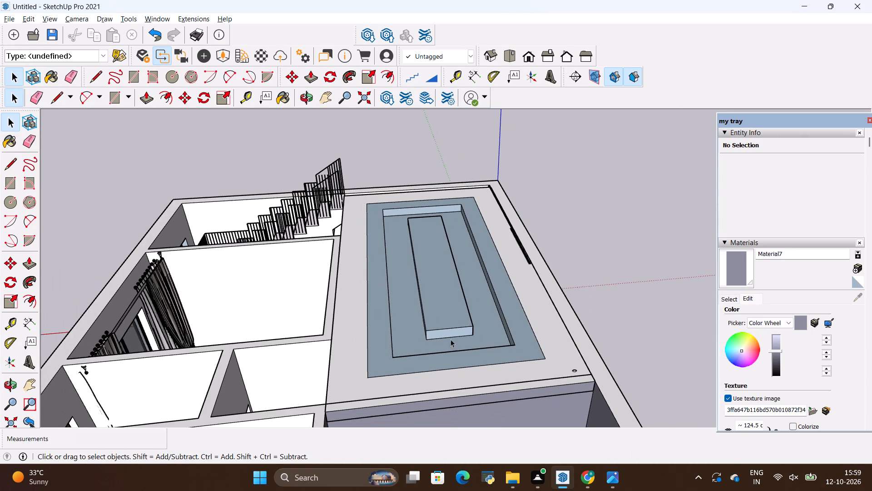
# Move the ceiling panel group straight up about 8' 8" along the vertical axis, clear of the living room walls, and deselect it.
pyautogui.press('space')
pyautogui.click(476, 363)
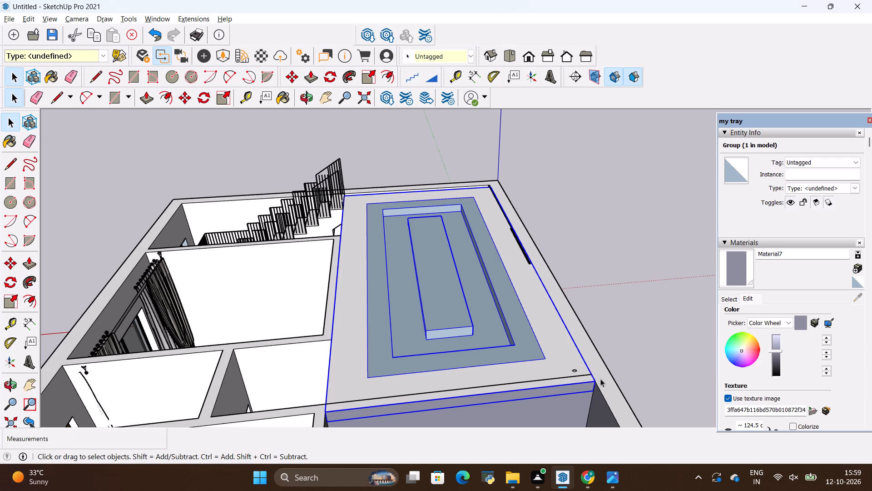
pyautogui.press('m')
pyautogui.click(595, 376)
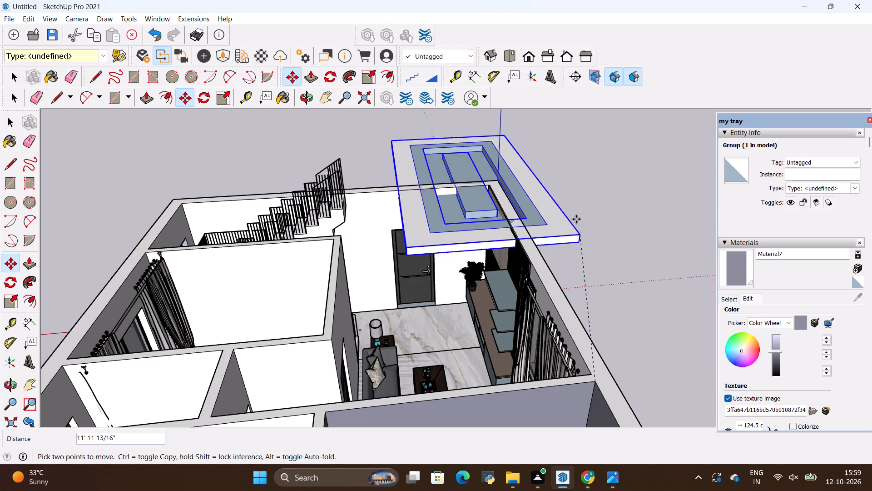
pyautogui.press('Up')
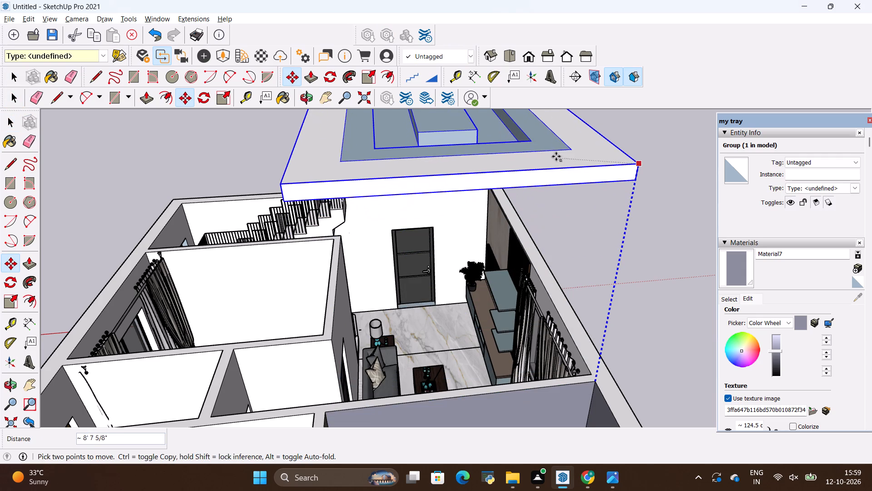
pyautogui.click(555, 156)
pyautogui.press('space')
pyautogui.click(639, 316)
# Open the ceiling panel group and paint the outer border's underside with the grey-purple Material7.
pyautogui.scroll(-8, 469, 356)
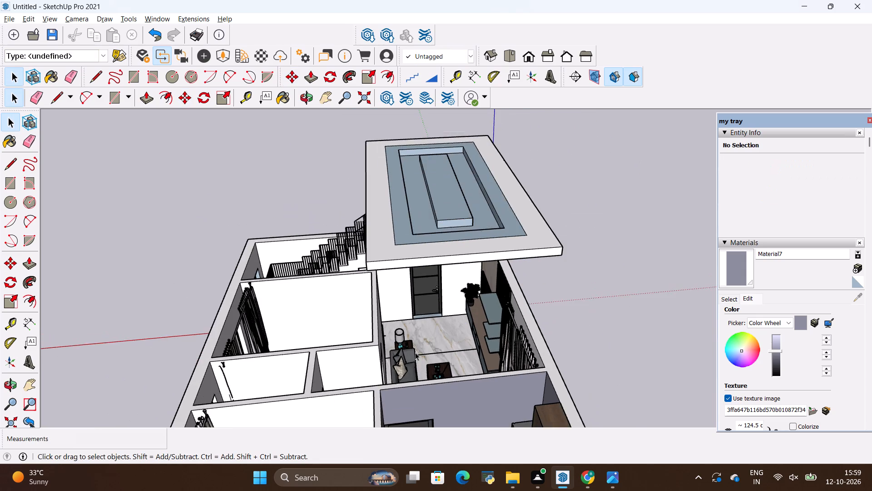
pyautogui.scroll(-2, 415, 352)
pyautogui.moveTo(595, 372); pyautogui.dragTo(326, 148, button='middle')
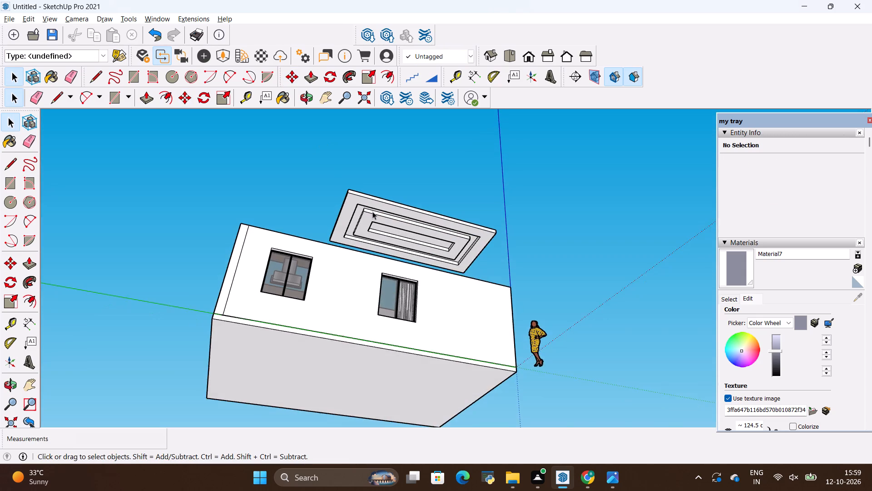
pyautogui.scroll(7, 406, 230)
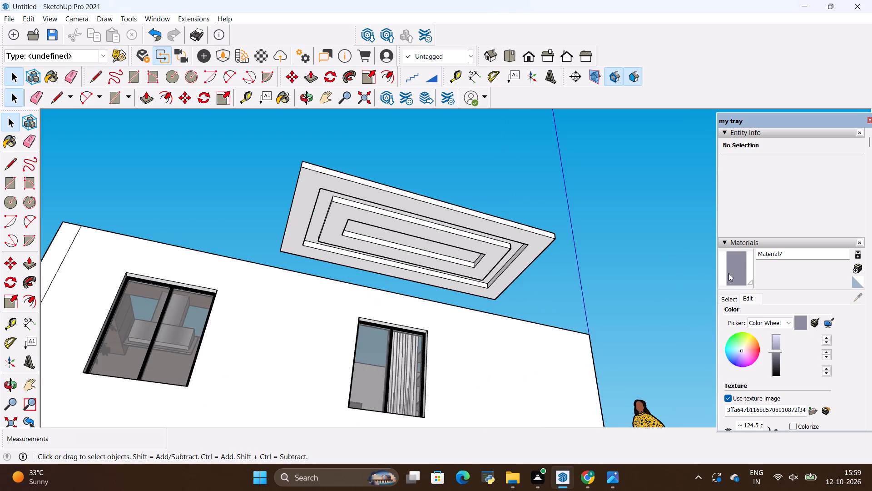
pyautogui.click(728, 273)
pyautogui.scroll(2, 590, 261)
pyautogui.write('v')
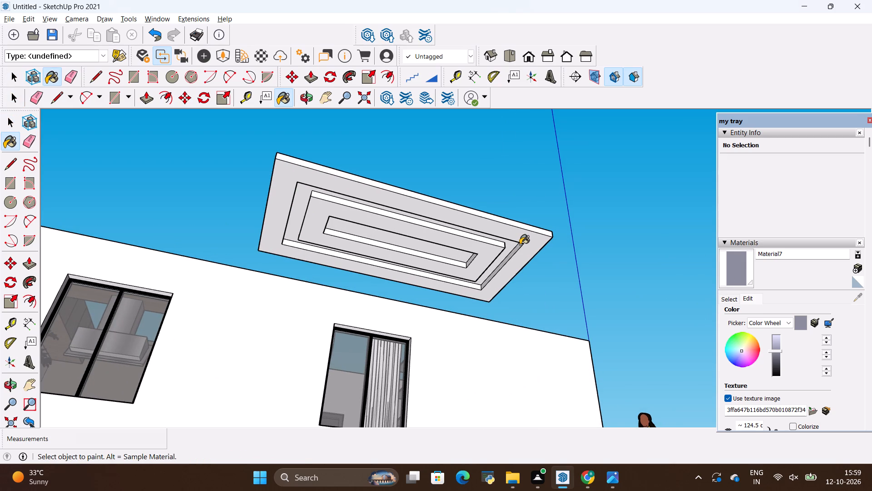
pyautogui.press('space')
pyautogui.doubleClick(520, 245)
pyautogui.click(739, 273)
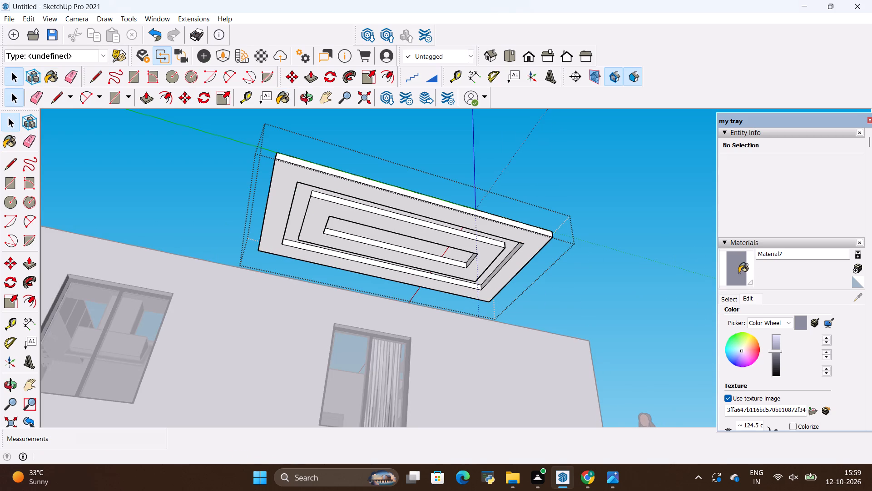
pyautogui.click(526, 255)
# Paint the four inner walls of the outer border with Material7 and leave the group.
pyautogui.scroll(8, 513, 252)
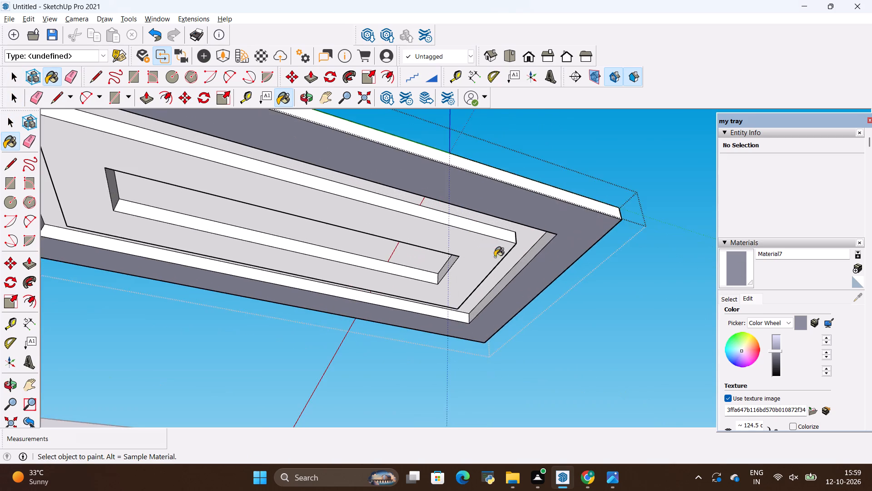
pyautogui.scroll(13, 500, 258)
pyautogui.click(544, 275)
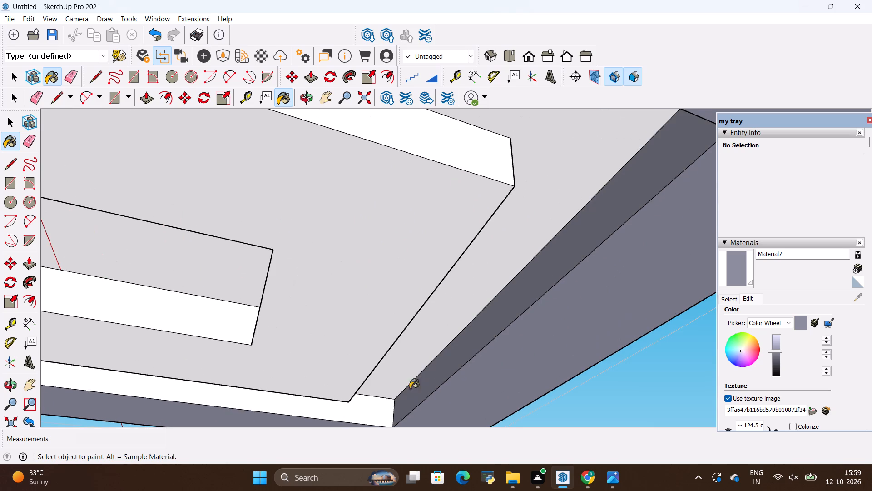
pyautogui.click(371, 416)
pyautogui.scroll(-9, 457, 344)
pyautogui.moveTo(545, 318); pyautogui.dragTo(187, 290, button='middle')
pyautogui.scroll(-11, 493, 261)
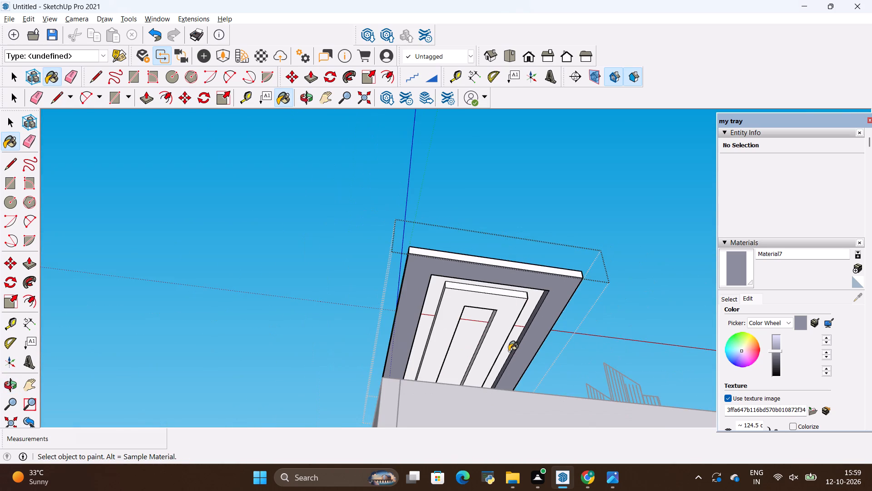
pyautogui.scroll(-1, 517, 178)
pyautogui.moveTo(525, 181); pyautogui.dragTo(465, 281, button='middle')
pyautogui.scroll(12, 530, 308)
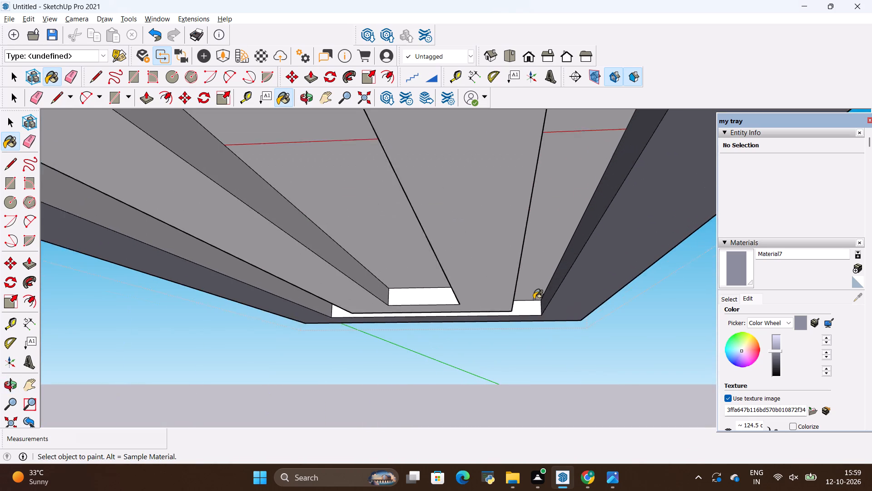
pyautogui.click(529, 310)
pyautogui.scroll(8, 302, 326)
pyautogui.click(302, 299)
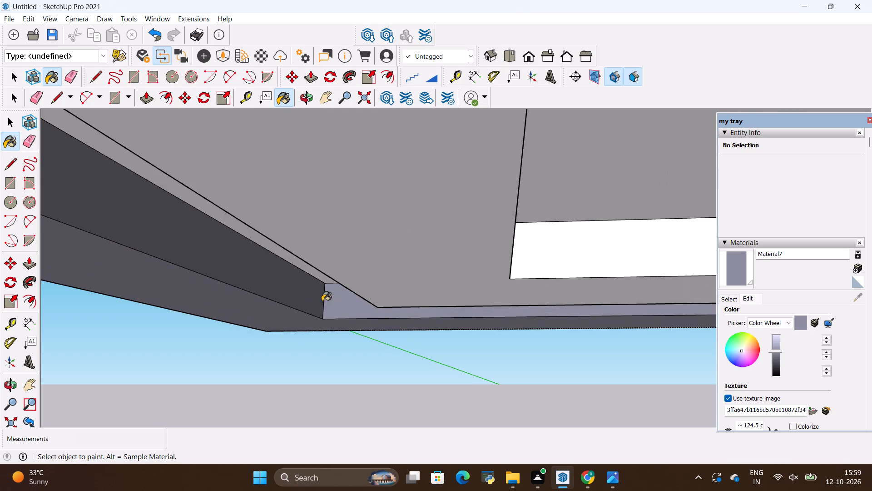
pyautogui.scroll(-10, 353, 308)
pyautogui.press('space')
pyautogui.click(600, 333)
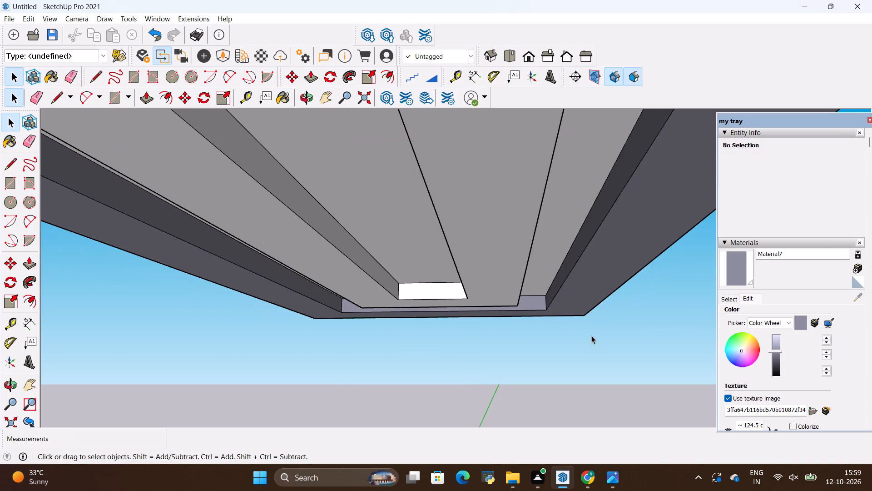
# Create a new brown material from the texture image 3cd20c8524baf53172bd83de409b0e3b in the all materials folder.
pyautogui.scroll(-5, 591, 336)
pyautogui.click(855, 272)
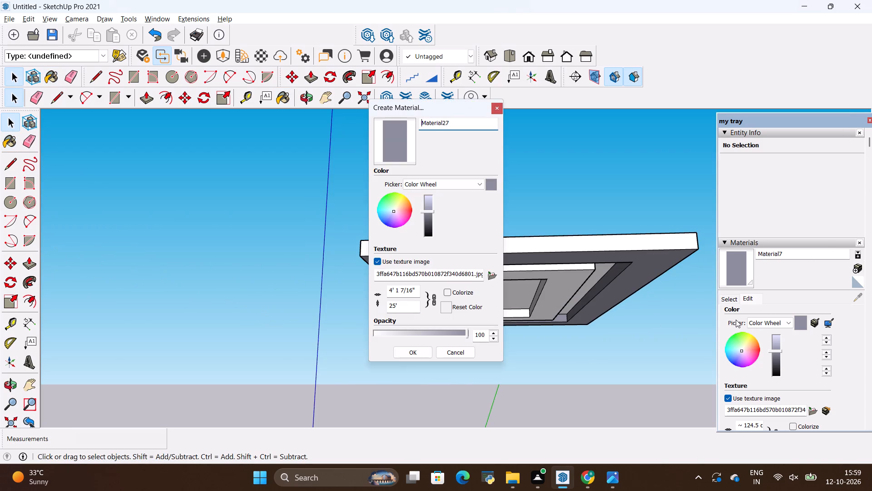
pyautogui.click(491, 273)
pyautogui.scroll(-1, 550, 244)
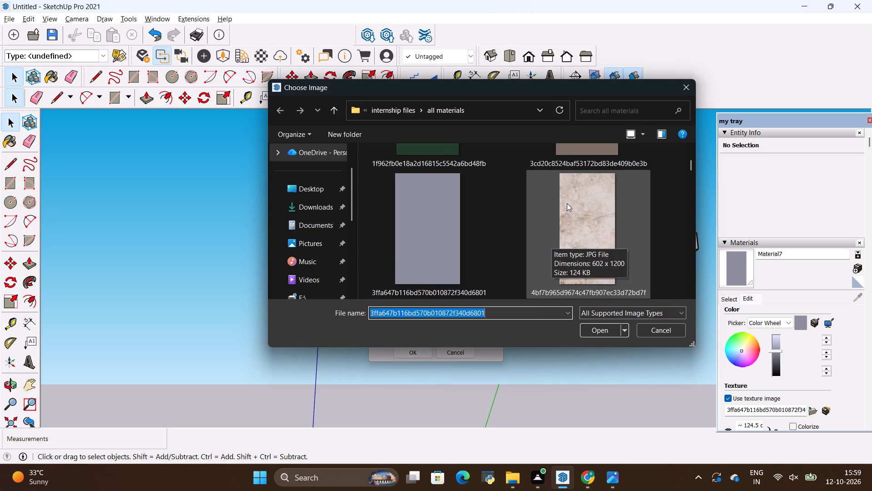
pyautogui.scroll(1, 567, 202)
pyautogui.click(566, 201)
pyautogui.click(595, 334)
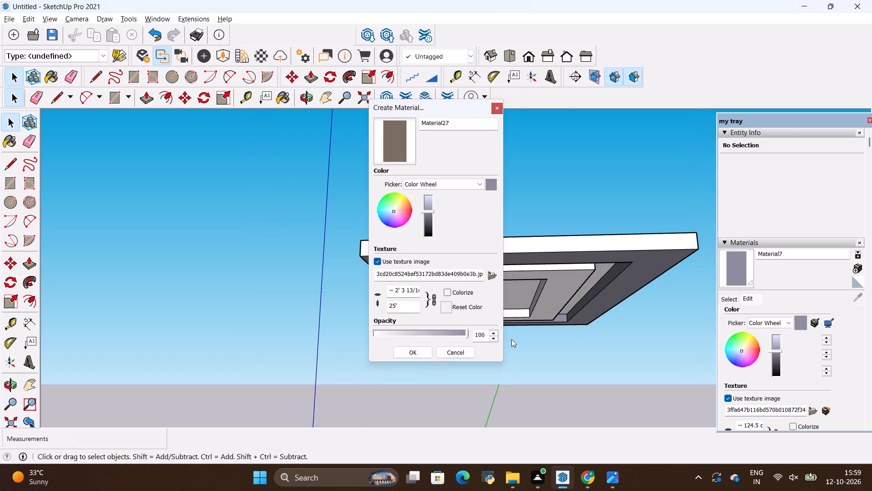
pyautogui.click(406, 354)
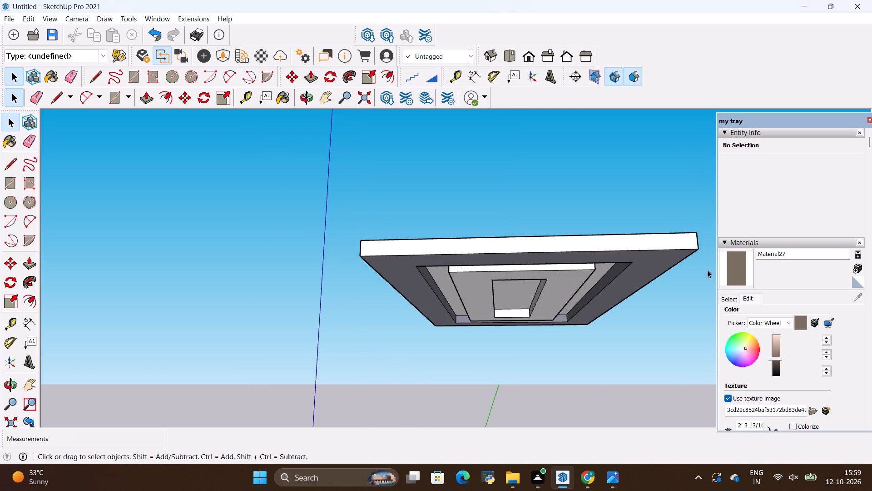
# Reopen the ceiling panel group and paint the raised ring's underside, one end wall and both long walls of the central recess brown.
pyautogui.doubleClick(649, 237)
pyautogui.click(733, 273)
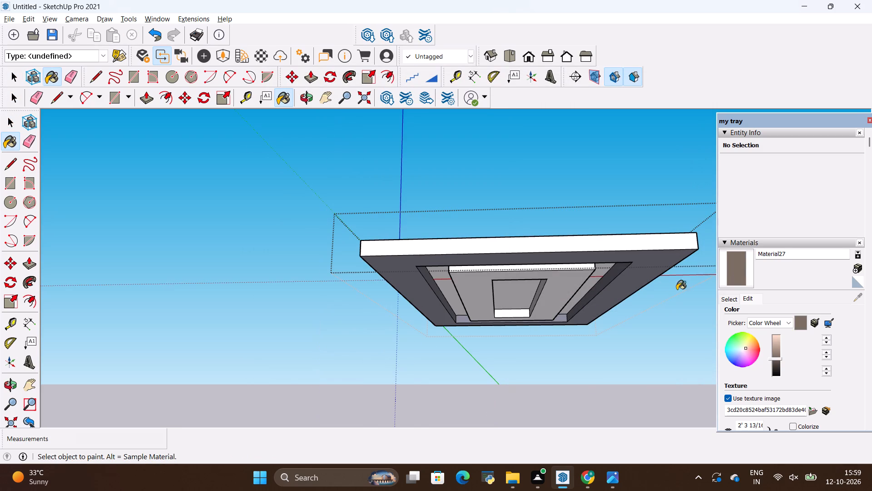
pyautogui.scroll(3, 573, 320)
pyautogui.click(548, 301)
pyautogui.scroll(10, 523, 300)
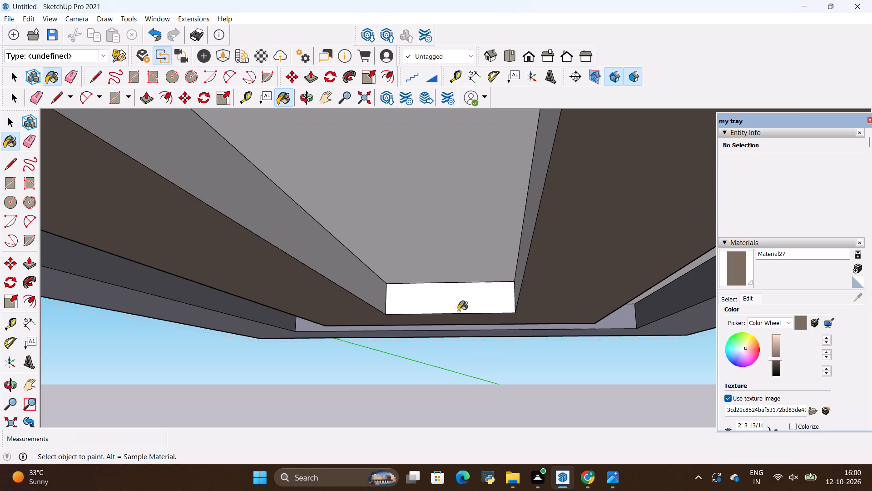
pyautogui.click(458, 311)
pyautogui.click(370, 292)
pyautogui.scroll(3, 471, 281)
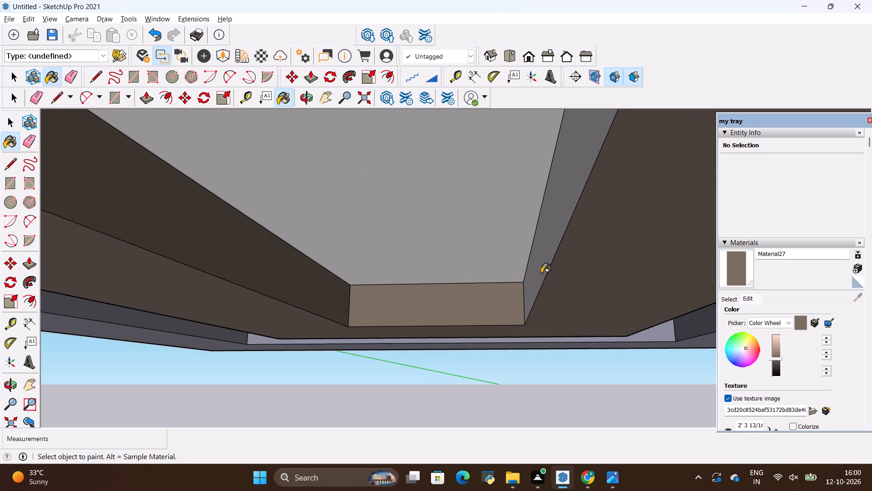
pyautogui.click(541, 273)
# Paint the raised ring's outer walls on one end and one long side, plus the central recess's remaining end wall, with the brown material.
pyautogui.scroll(-20, 555, 295)
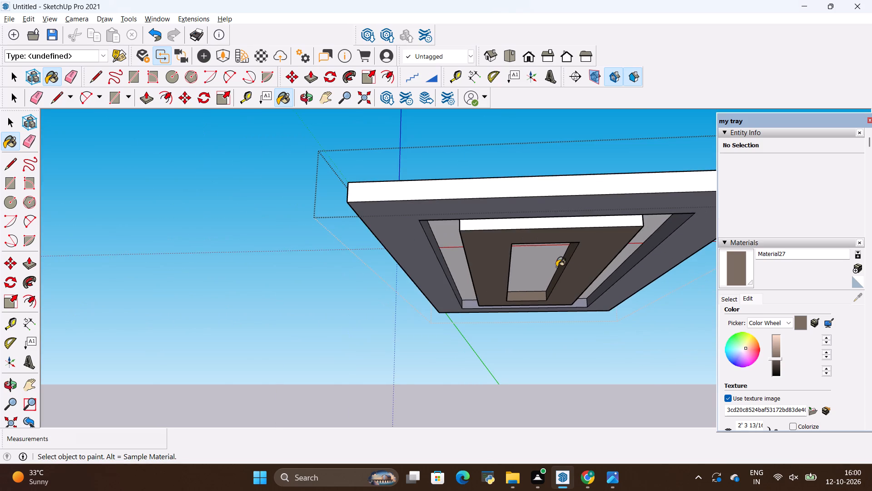
pyautogui.moveTo(579, 232); pyautogui.dragTo(515, 214, button='middle')
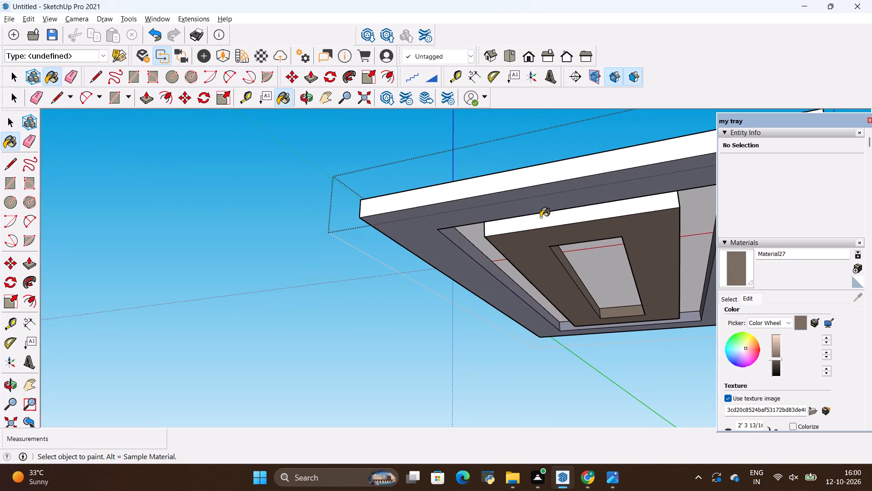
pyautogui.click(545, 222)
pyautogui.scroll(-2, 429, 223)
pyautogui.moveTo(610, 212); pyautogui.dragTo(480, 234, button='middle')
pyautogui.click(586, 190)
pyautogui.moveTo(568, 240); pyautogui.dragTo(245, 268, button='middle')
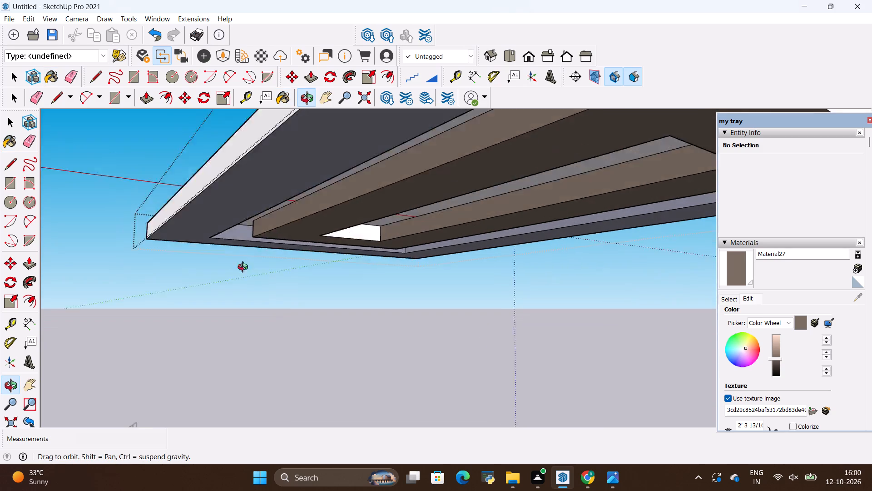
pyautogui.moveTo(245, 268); pyautogui.dragTo(229, 268, button='middle')
pyautogui.click(345, 241)
# Paint the raised ring's remaining outer end wall and long outer wall with the brown material, and leave the group.
pyautogui.scroll(-4, 383, 305)
pyautogui.scroll(-1, 421, 220)
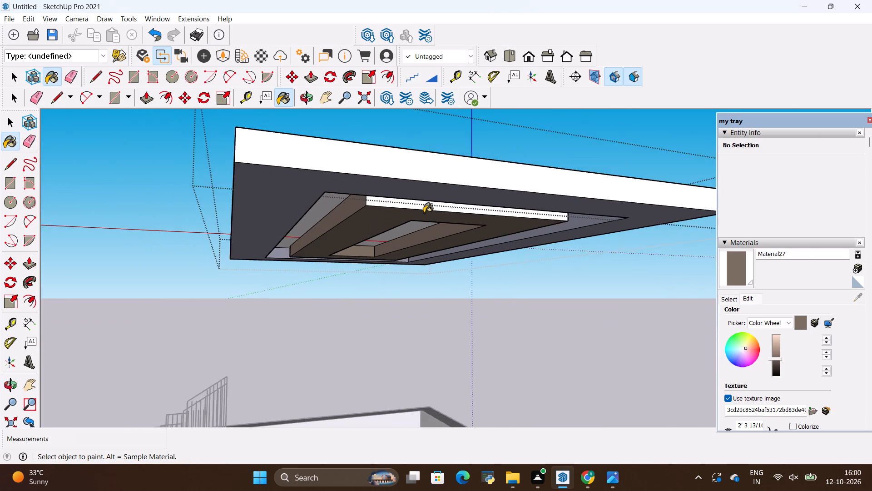
pyautogui.scroll(6, 425, 208)
pyautogui.click(426, 206)
pyautogui.scroll(-4, 419, 250)
pyautogui.moveTo(525, 261); pyautogui.dragTo(369, 225, button='middle')
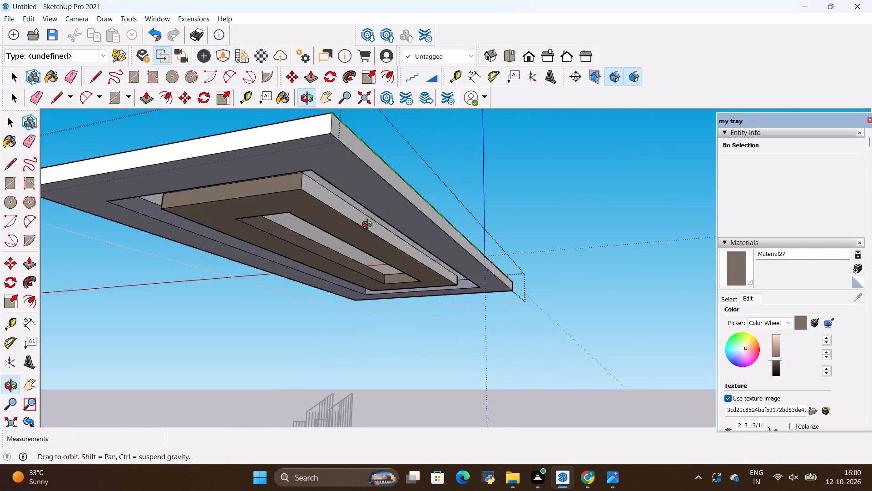
pyautogui.moveTo(369, 225); pyautogui.dragTo(369, 225, button='middle')
pyautogui.scroll(7, 369, 235)
pyautogui.click(372, 225)
pyautogui.press('space')
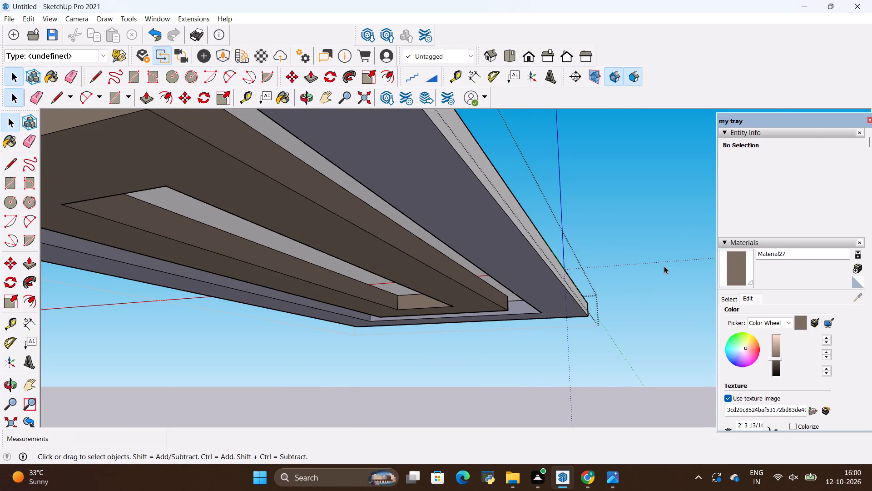
pyautogui.click(664, 266)
pyautogui.click(664, 266)
# Move the painted ceiling panel group by its corner down onto the living room's walls, at the corner beside the kitchen.
pyautogui.scroll(-5, 664, 264)
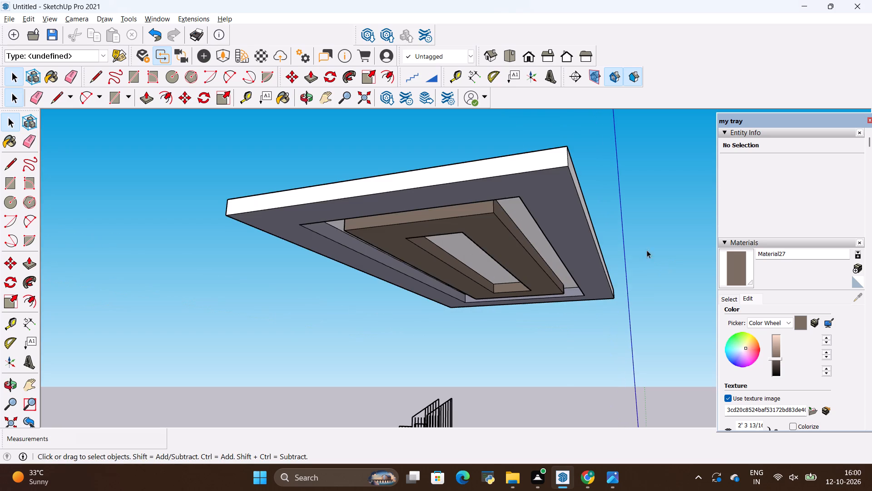
pyautogui.moveTo(443, 186); pyautogui.dragTo(523, 347, button='middle')
pyautogui.press('space')
pyautogui.click(561, 262)
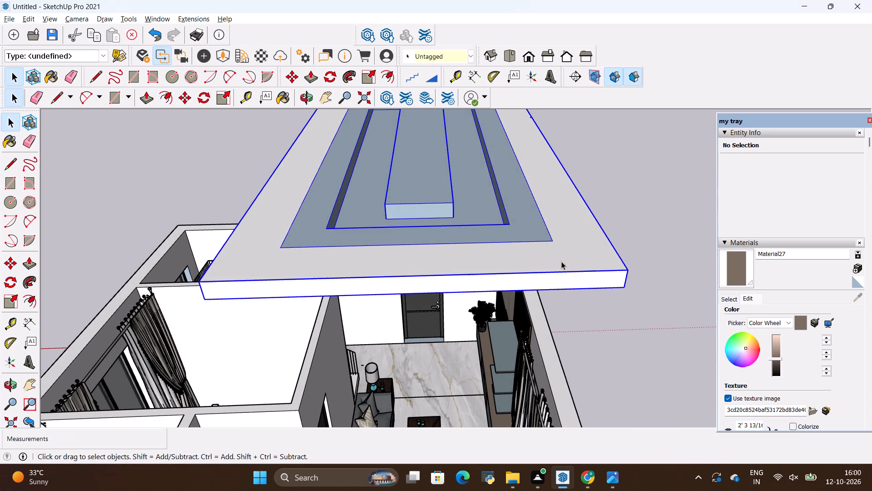
pyautogui.press('m')
pyautogui.click(629, 269)
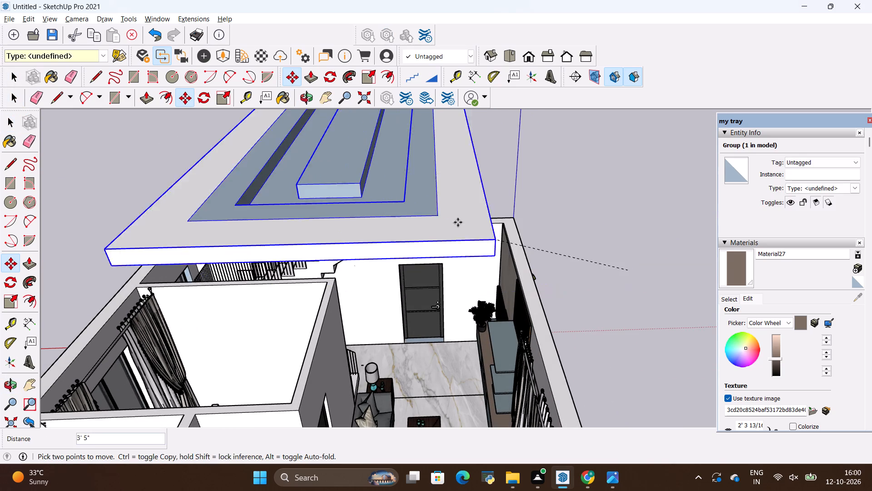
pyautogui.scroll(-15, 457, 220)
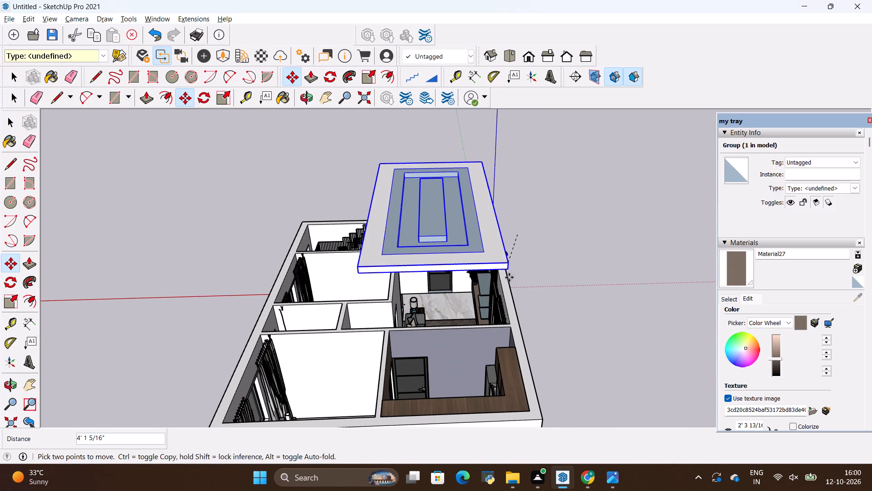
pyautogui.scroll(9, 505, 319)
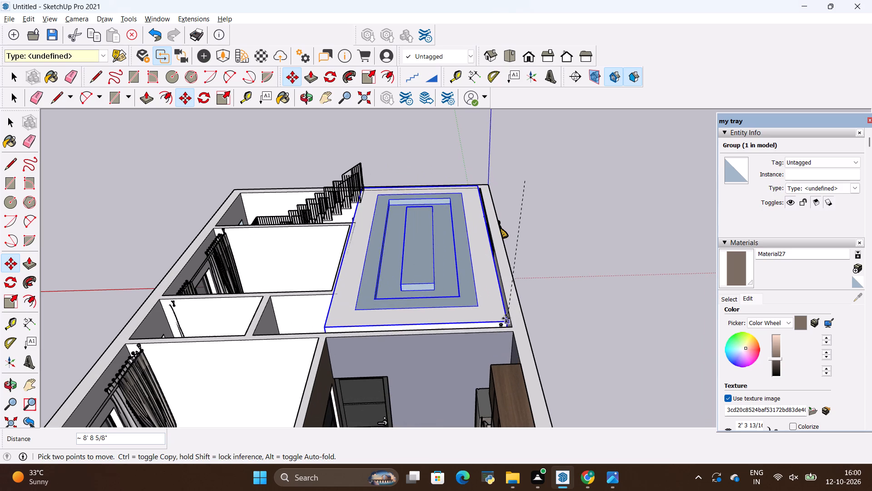
pyautogui.scroll(5, 508, 322)
pyautogui.scroll(3, 486, 221)
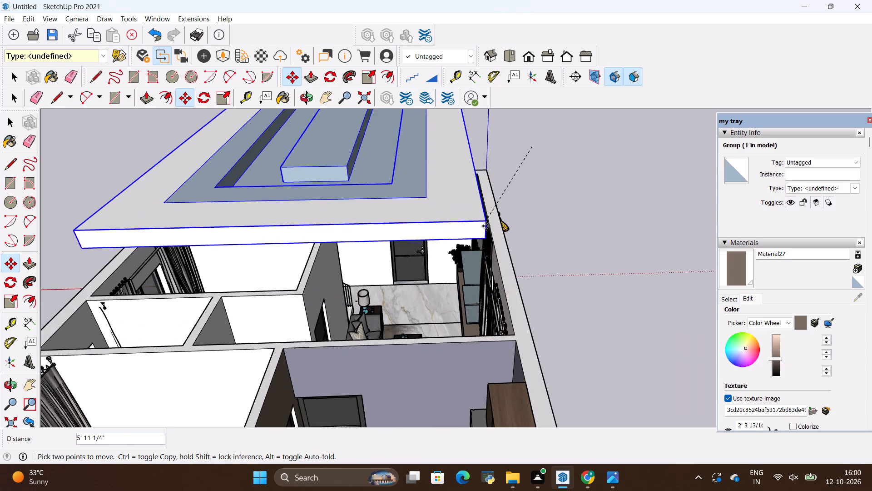
pyautogui.scroll(2, 486, 226)
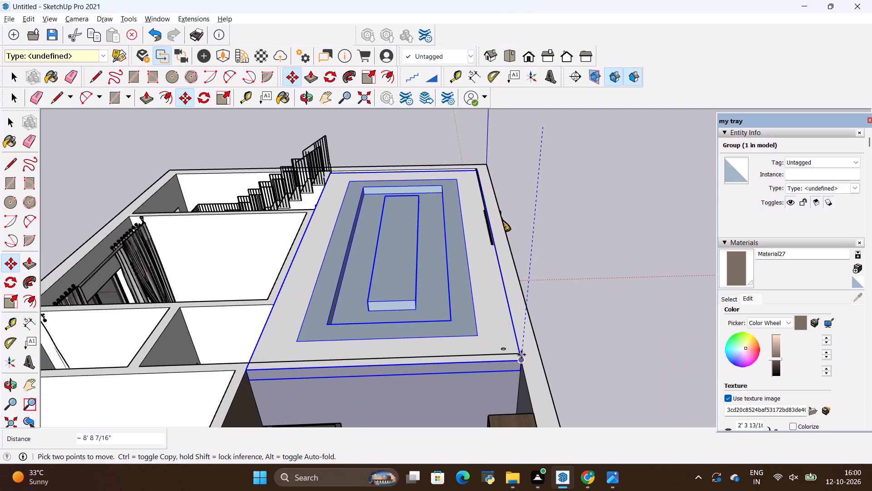
pyautogui.click(521, 355)
# Shift the ceiling panel by its corner to line it up with the living room's inner wall corner beside the kitchen, and deselect it.
pyautogui.scroll(15, 519, 356)
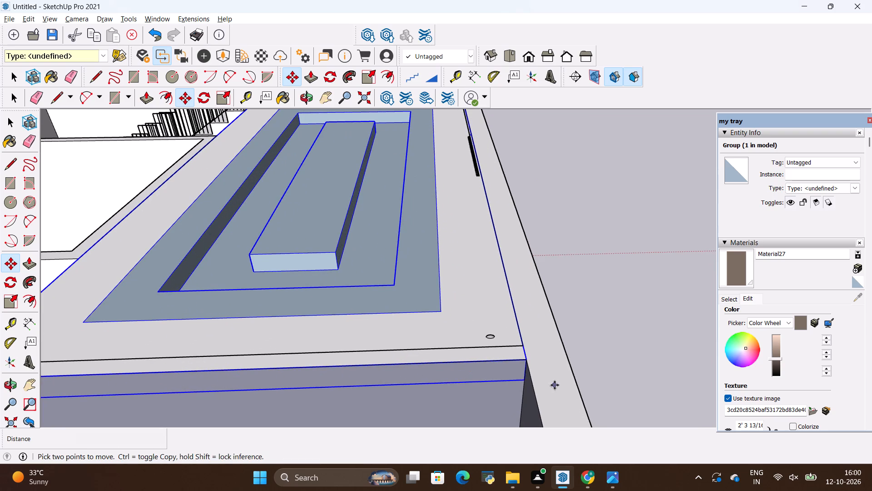
pyautogui.click(528, 364)
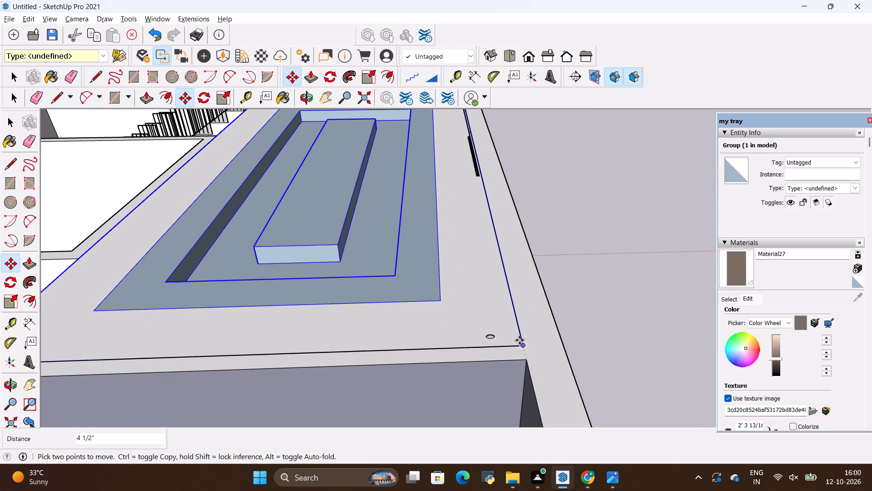
pyautogui.click(519, 339)
pyautogui.click(518, 336)
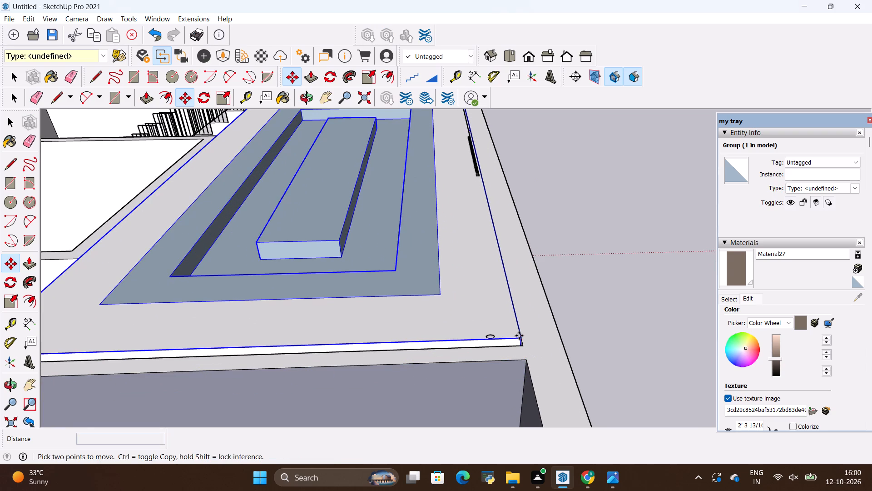
pyautogui.click(525, 342)
pyautogui.press('space')
pyautogui.click(594, 290)
# Examine the ceiling panel's fit over the living room and the surrounding rooms from several sides of the house.
pyautogui.scroll(-7, 593, 288)
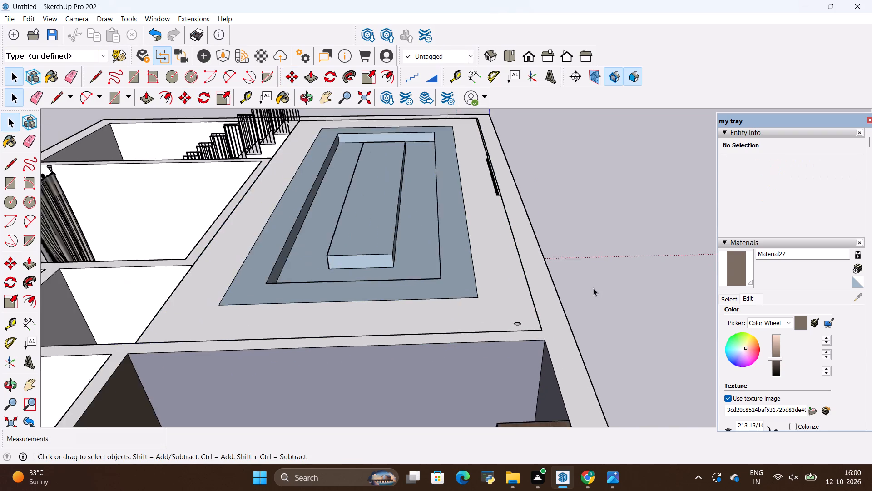
pyautogui.scroll(-3, 593, 288)
pyautogui.scroll(-4, 466, 274)
pyautogui.moveTo(294, 325); pyautogui.dragTo(456, 368, button='middle')
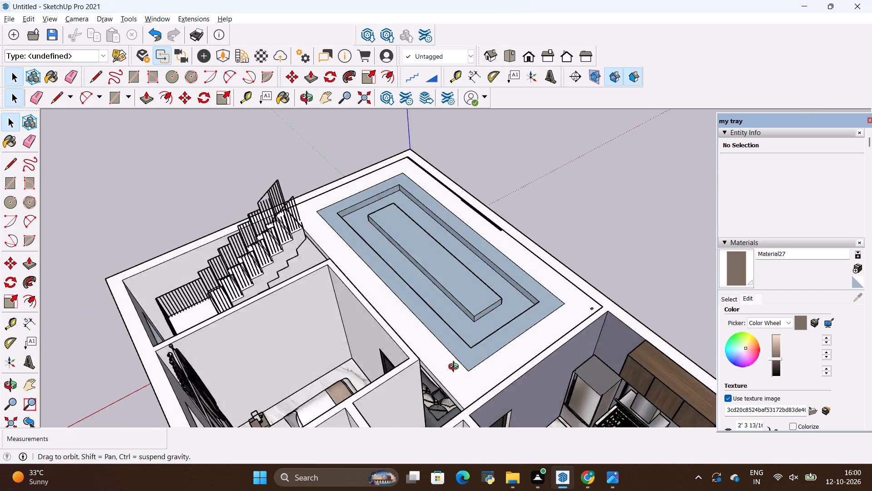
pyautogui.moveTo(456, 368); pyautogui.dragTo(435, 331, button='middle')
pyautogui.scroll(17, 467, 334)
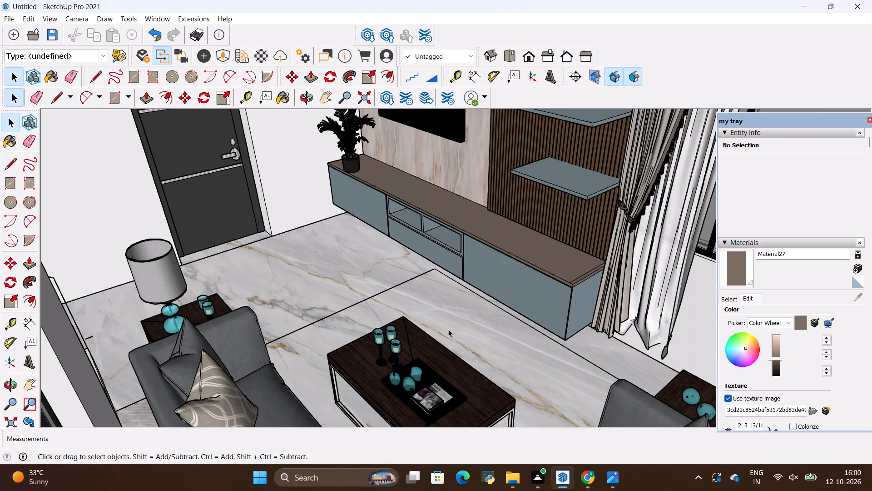
pyautogui.scroll(-15, 412, 266)
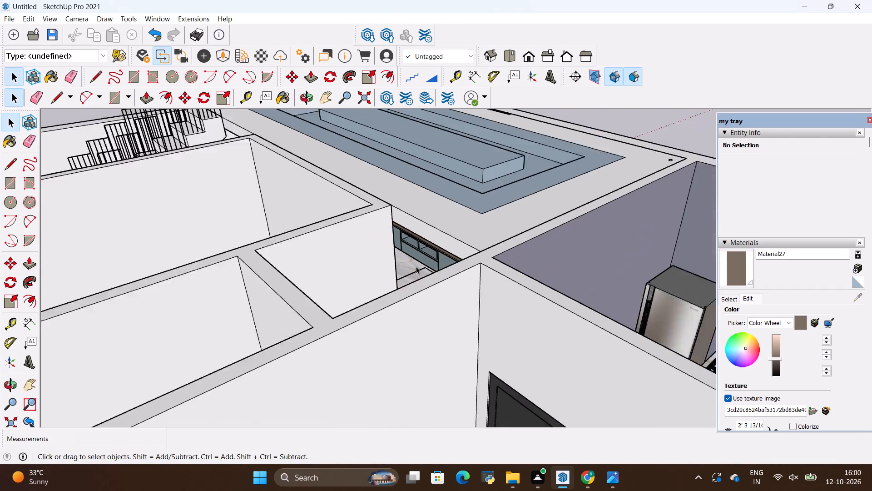
pyautogui.scroll(-17, 416, 266)
pyautogui.scroll(-5, 416, 266)
pyautogui.press('space')
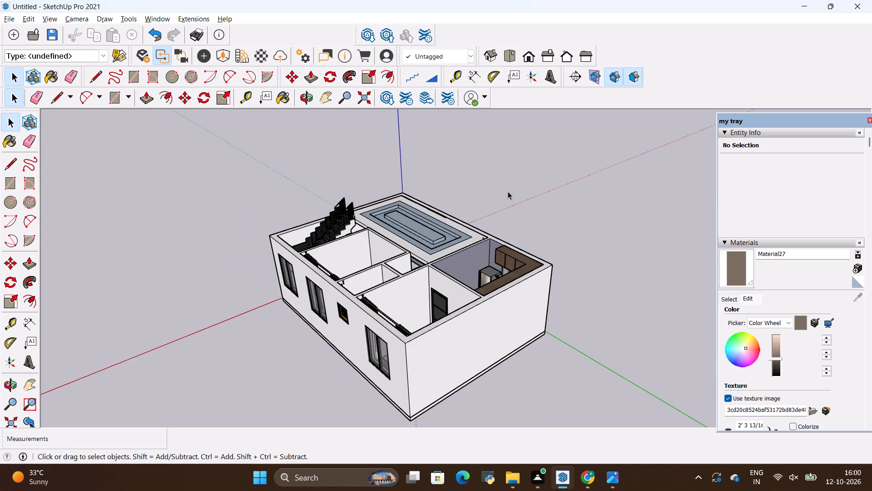
pyautogui.click(508, 191)
pyautogui.scroll(-1, 349, 275)
pyautogui.moveTo(174, 252); pyautogui.dragTo(494, 337, button='middle')
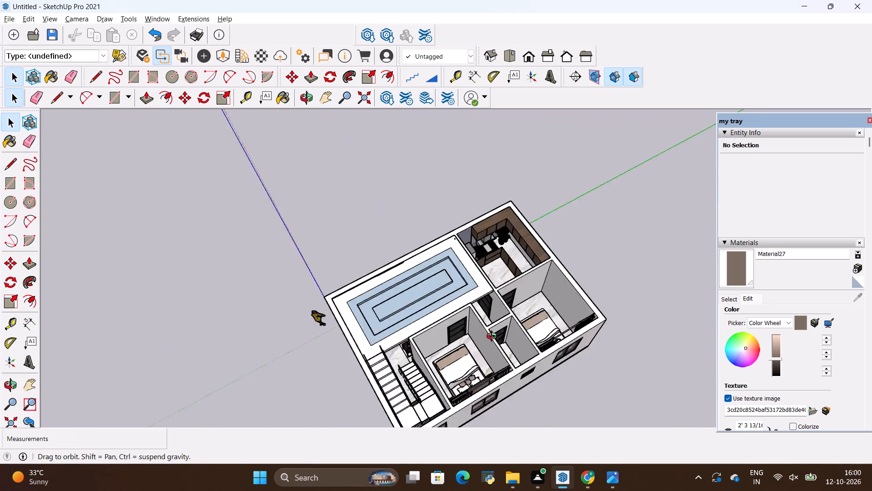
pyautogui.moveTo(494, 337); pyautogui.dragTo(586, 245, button='middle')
pyautogui.moveTo(371, 300); pyautogui.dragTo(440, 335, button='middle')
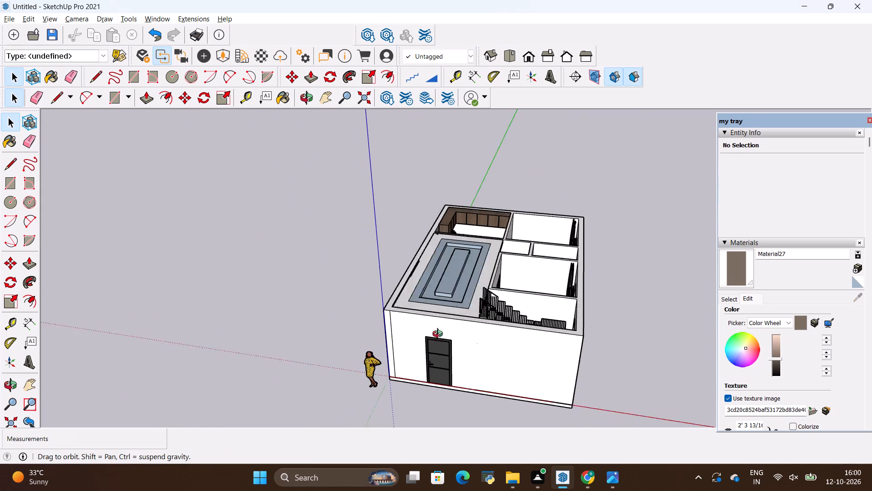
pyautogui.moveTo(440, 335); pyautogui.dragTo(278, 356, button='middle')
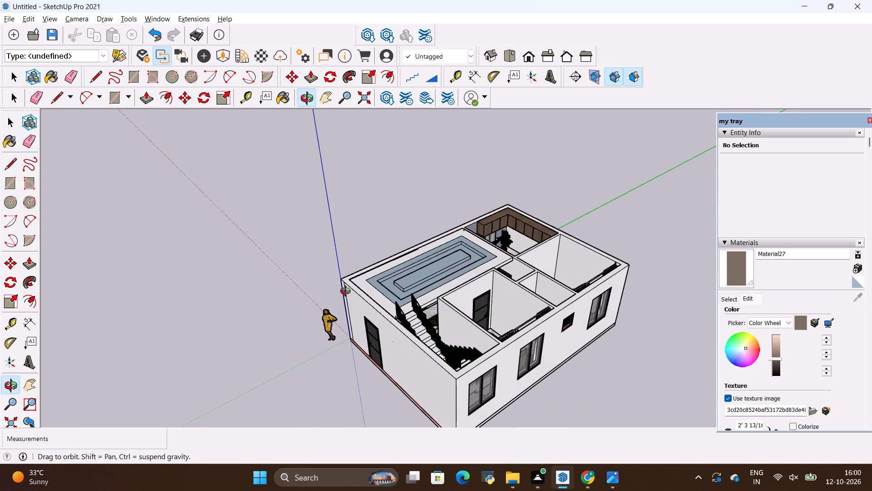
# Draw a rectangle about 10' 3/4" by 9' 3/4" between the inner wall corners over the kitchen, and make it a group.
pyautogui.scroll(14, 531, 198)
pyautogui.scroll(3, 485, 230)
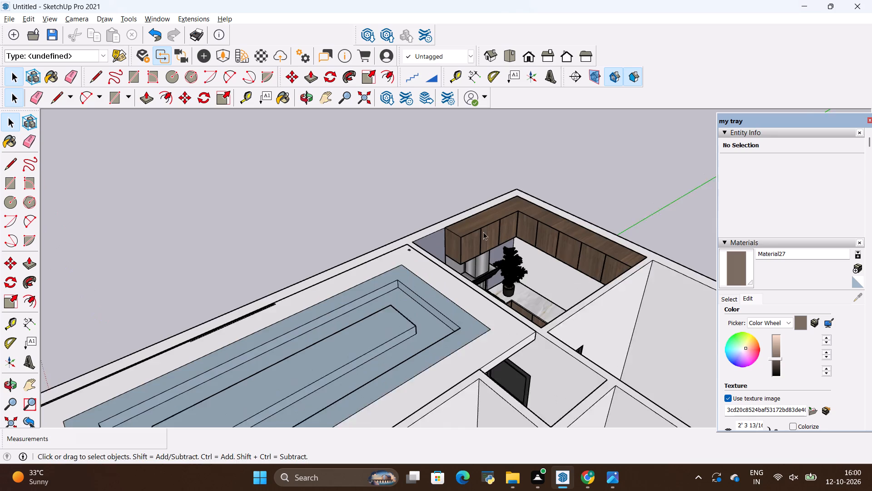
pyautogui.moveTo(468, 256); pyautogui.dragTo(396, 317, button='middle')
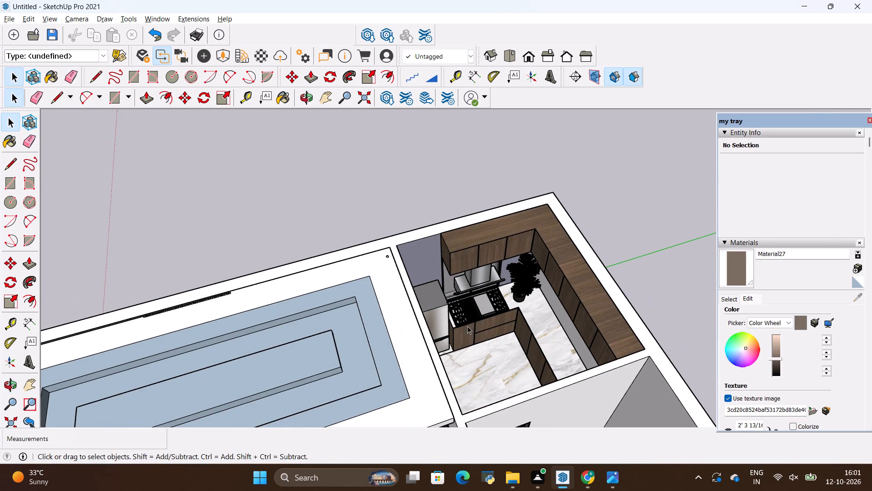
pyautogui.moveTo(475, 326); pyautogui.dragTo(430, 335, button='middle')
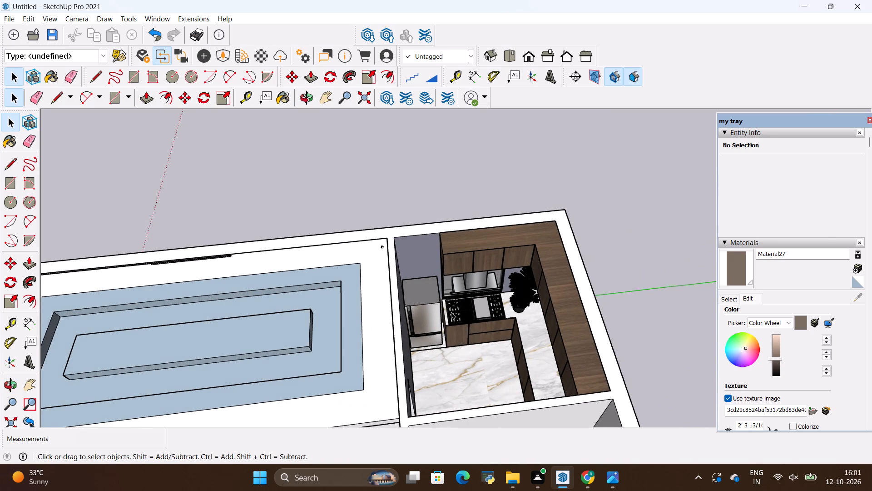
pyautogui.press('r')
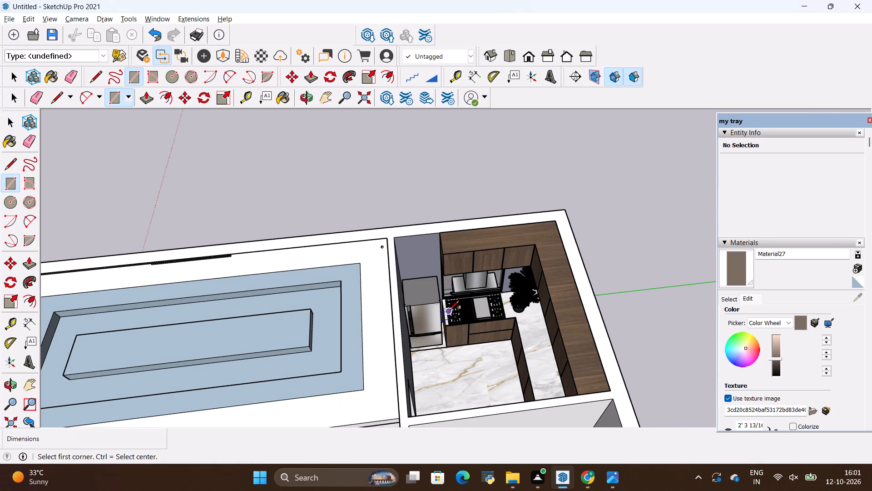
pyautogui.click(393, 240)
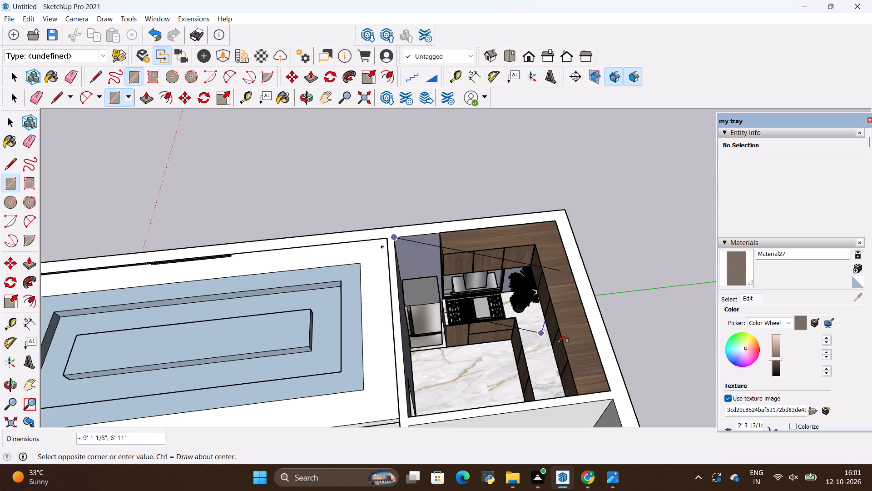
pyautogui.click(613, 389)
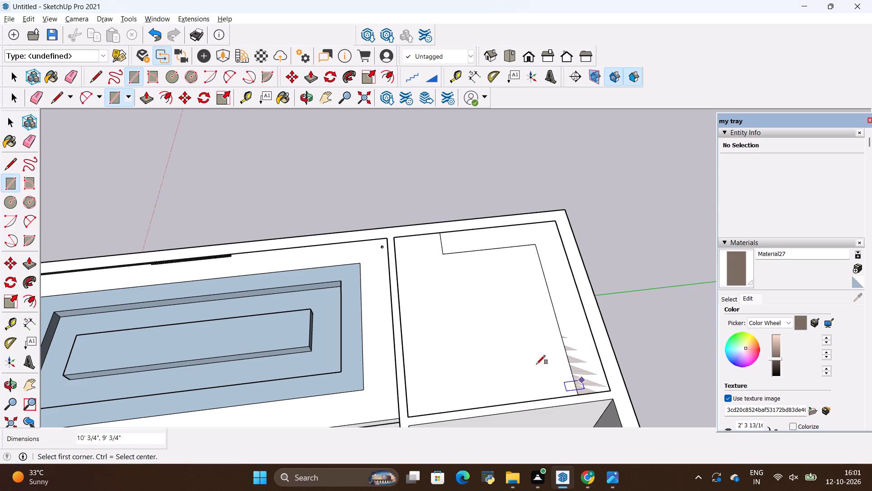
pyautogui.press('space')
pyautogui.doubleClick(515, 359)
pyautogui.rightClick(515, 359)
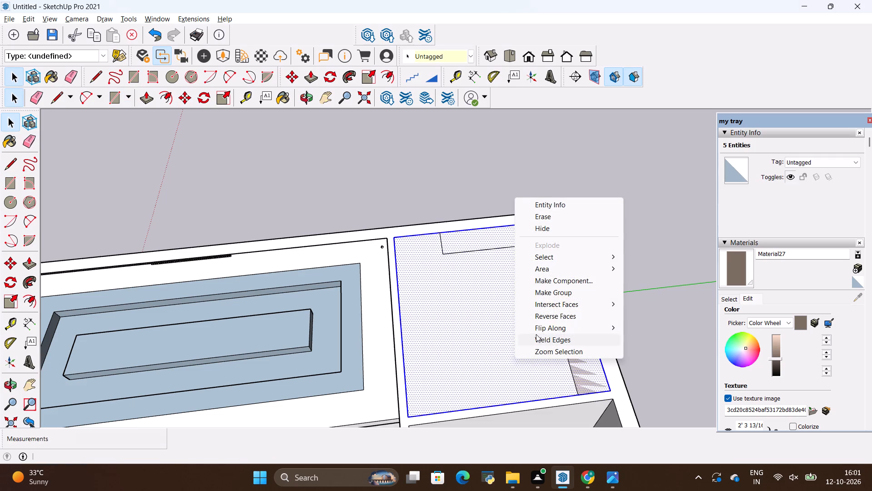
pyautogui.click(547, 295)
# Move the kitchen rectangle group straight up along the blue axis by about 13' 1/8", and deselect it.
pyautogui.press('m')
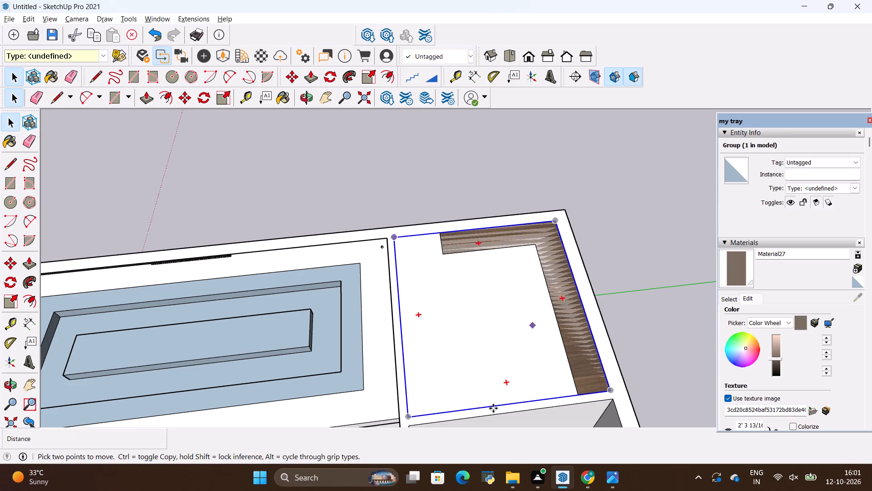
pyautogui.click(407, 417)
pyautogui.press('Up')
pyautogui.click(389, 216)
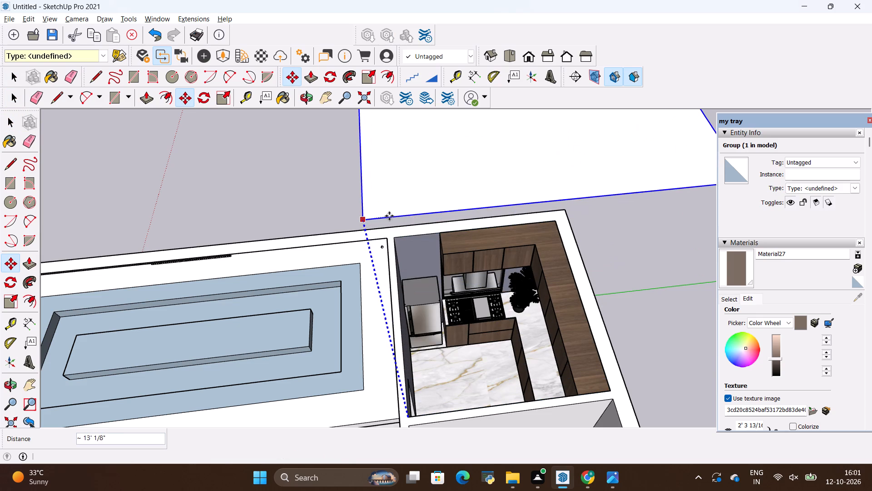
pyautogui.press('space')
pyautogui.click(279, 205)
# Open the raised kitchen ceiling group for editing from its underside and reverse its face.
pyautogui.scroll(-9, 472, 330)
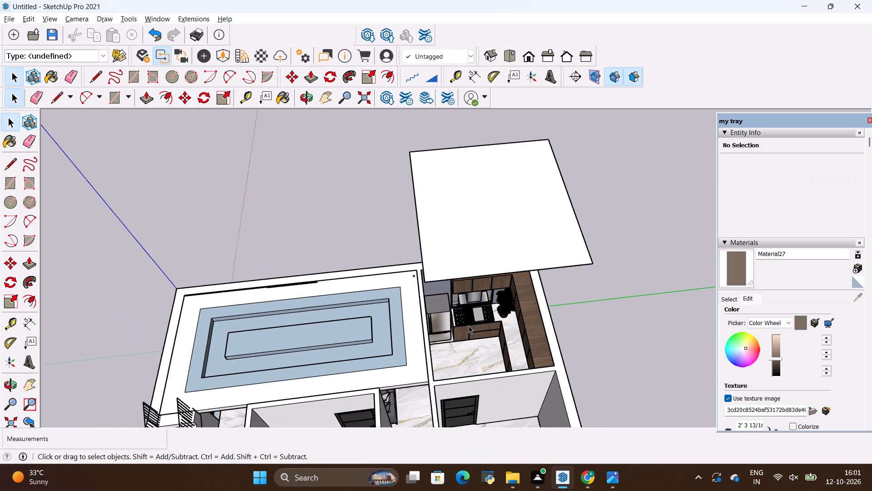
pyautogui.moveTo(530, 358); pyautogui.dragTo(249, 280, button='middle')
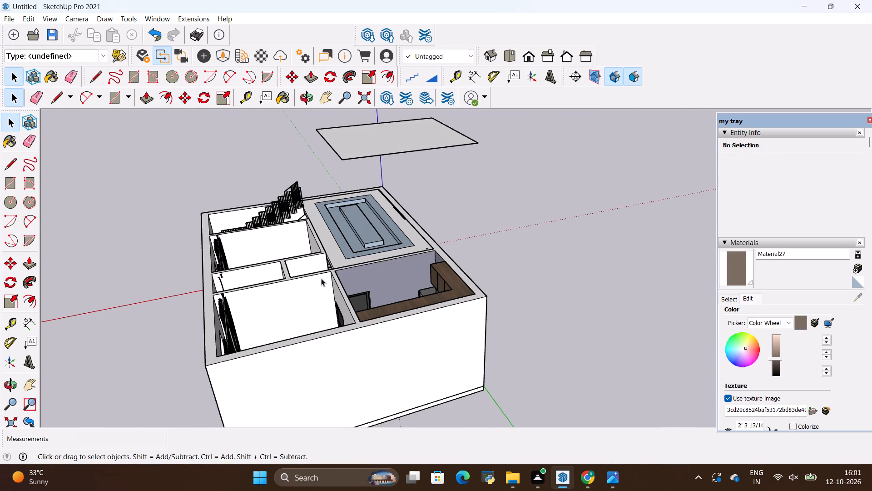
pyautogui.keyDown('shift'); pyautogui.moveTo(332, 273); pyautogui.dragTo(333, 405, button='middle'); pyautogui.keyUp('shift')
pyautogui.moveTo(332, 397); pyautogui.dragTo(362, 261, button='middle')
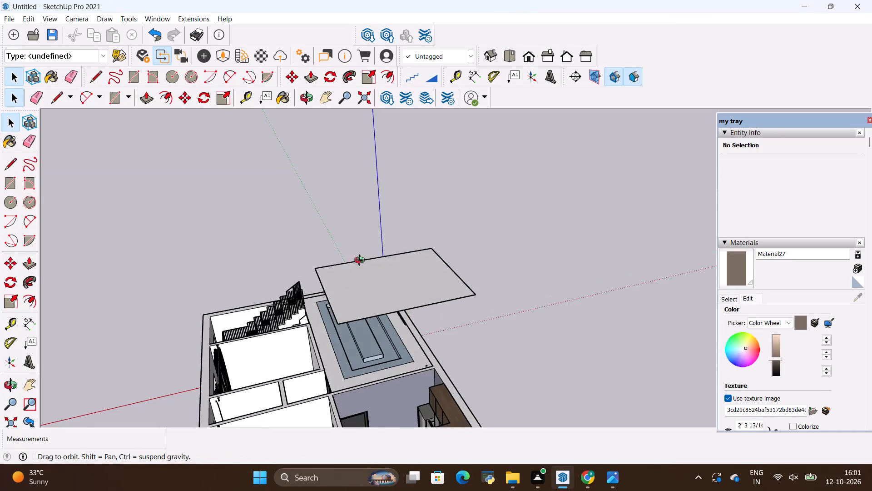
pyautogui.moveTo(362, 261); pyautogui.dragTo(402, 182, button='middle')
pyautogui.keyDown('shift'); pyautogui.moveTo(438, 164); pyautogui.dragTo(438, 170, button='middle'); pyautogui.keyUp('shift')
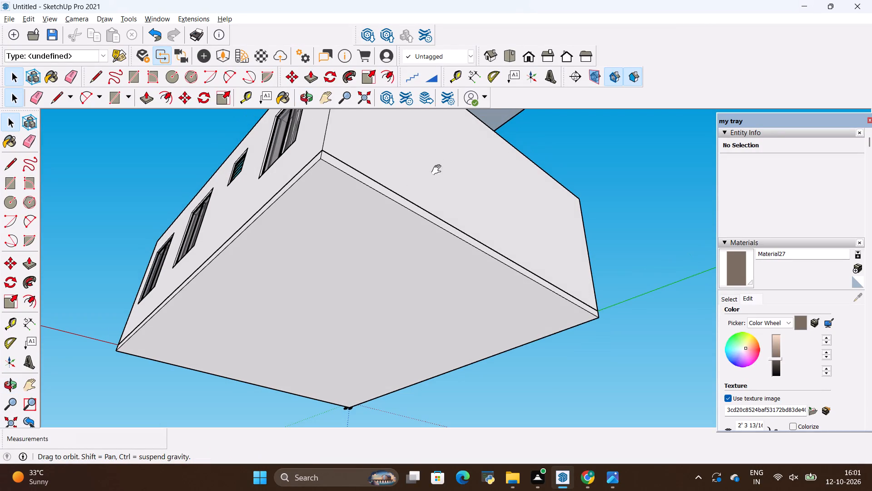
pyautogui.keyDown('shift'); pyautogui.moveTo(438, 170); pyautogui.dragTo(327, 421, button='middle'); pyautogui.keyUp('shift')
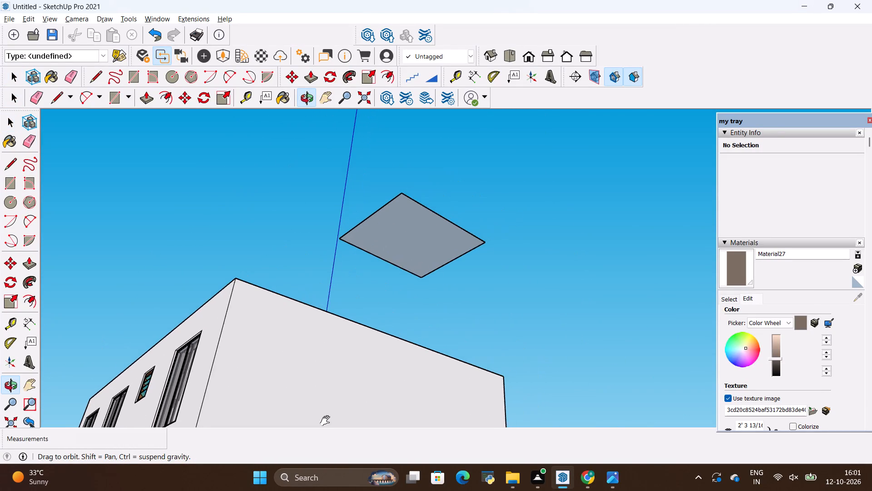
pyautogui.keyDown('shift'); pyautogui.moveTo(327, 421); pyautogui.dragTo(320, 436, button='middle'); pyautogui.keyUp('shift')
pyautogui.scroll(11, 357, 201)
pyautogui.moveTo(436, 216); pyautogui.dragTo(391, 210, button='middle')
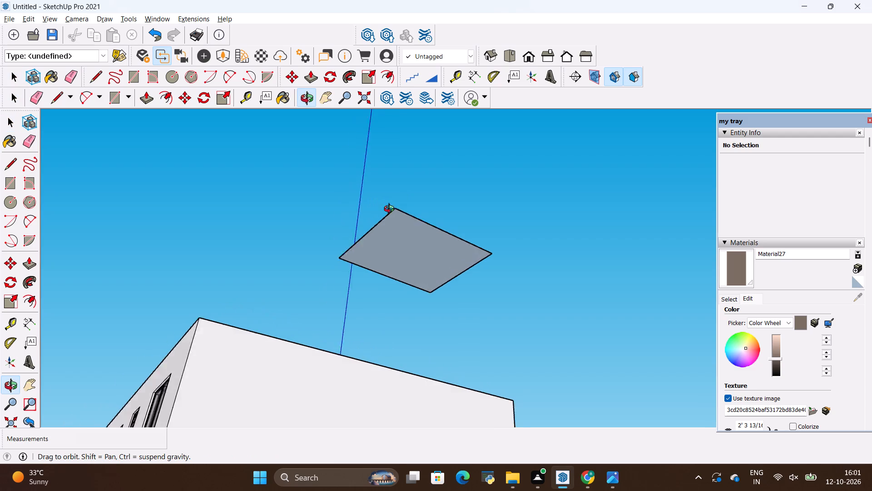
pyautogui.moveTo(391, 210); pyautogui.dragTo(304, 168, button='middle')
pyautogui.scroll(1, 304, 168)
pyautogui.moveTo(463, 216); pyautogui.dragTo(382, 220, button='middle')
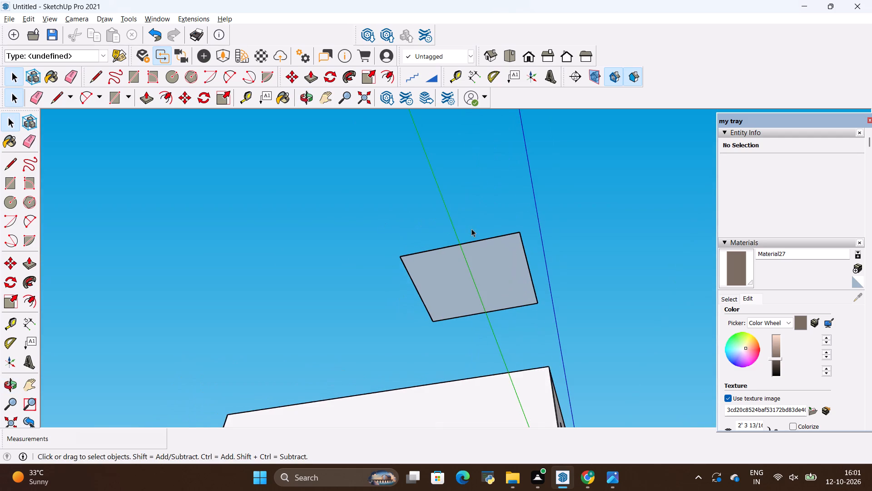
pyautogui.scroll(10, 480, 229)
pyautogui.doubleClick(494, 279)
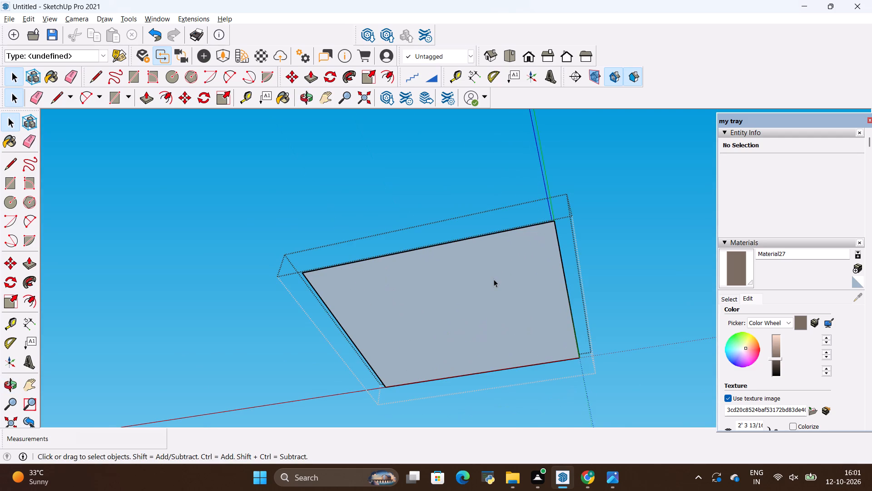
pyautogui.rightClick(494, 279)
pyautogui.click(525, 386)
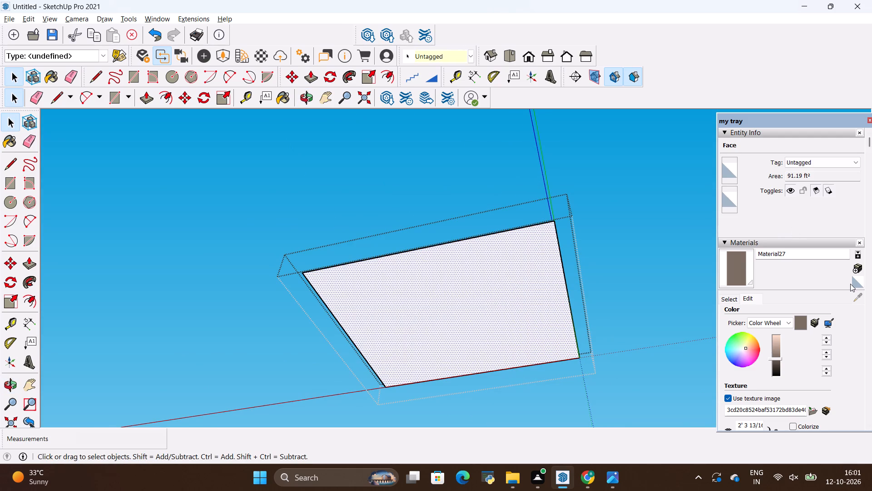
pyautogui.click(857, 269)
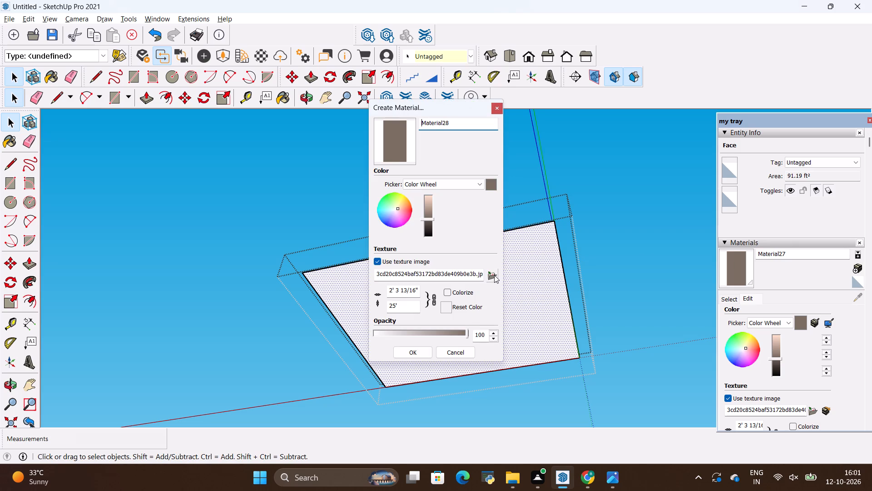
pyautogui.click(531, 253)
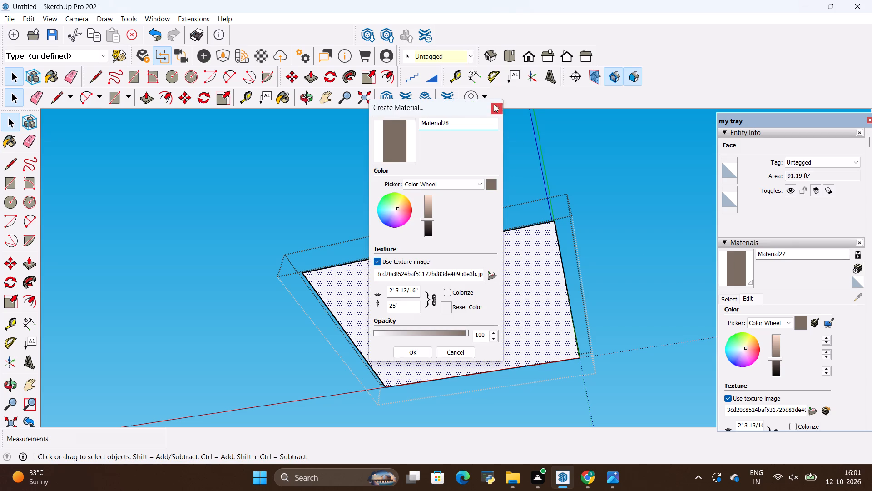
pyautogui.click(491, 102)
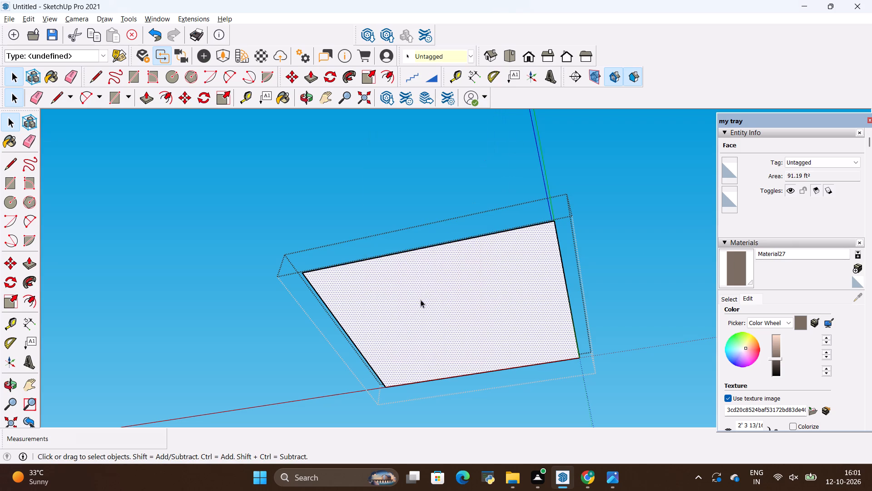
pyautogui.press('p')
# Offset the kitchen ceiling face's outline inward by 1'.
pyautogui.click(383, 72)
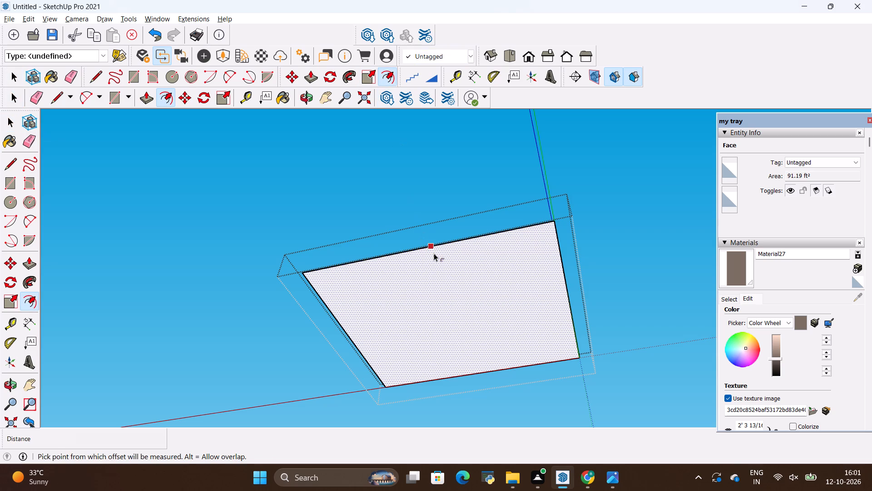
pyautogui.click(434, 253)
pyautogui.press('BackSpace')
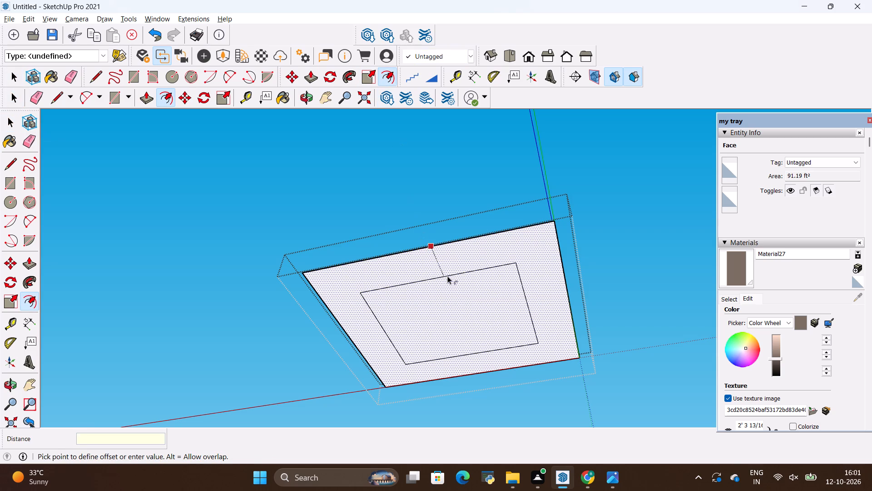
pyautogui.write("1'")
pyautogui.press('Return')
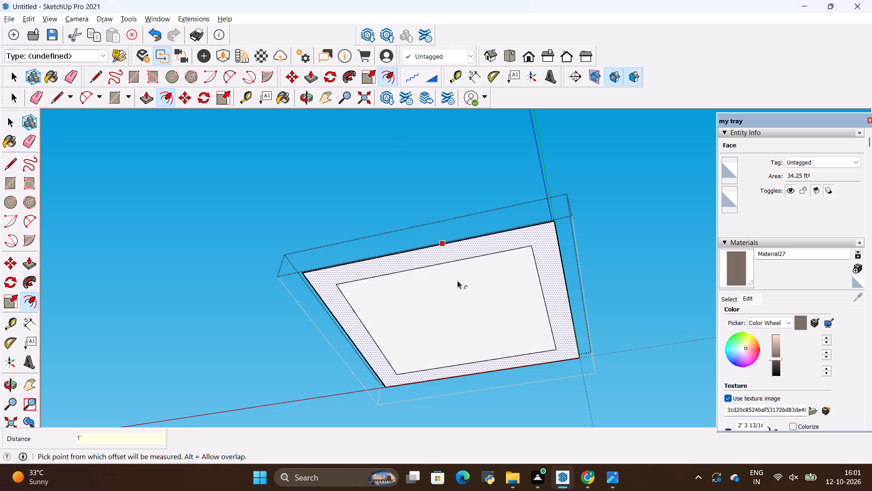
pyautogui.press('Escape')
# Place two diagonal guide lines through the opposite corners of the inner offset outline to mark the panel's centre.
pyautogui.press('t')
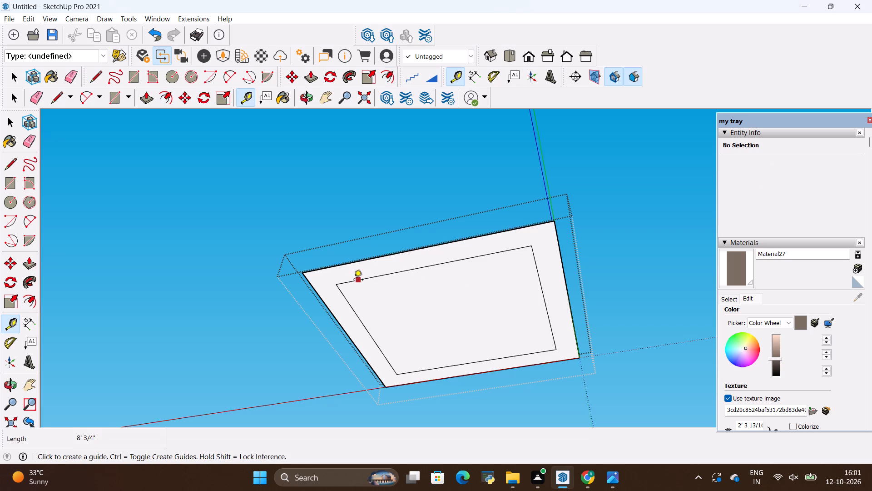
pyautogui.click(335, 287)
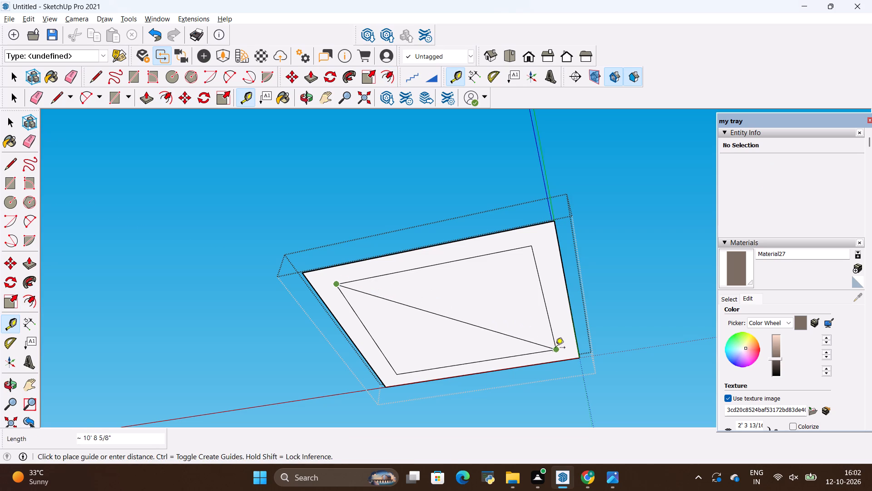
pyautogui.click(555, 348)
pyautogui.click(528, 245)
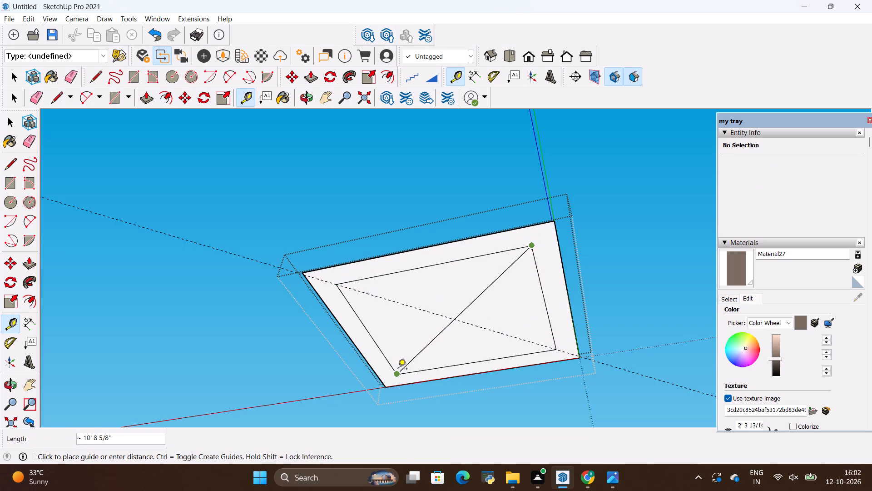
pyautogui.click(397, 371)
pyautogui.press('Escape')
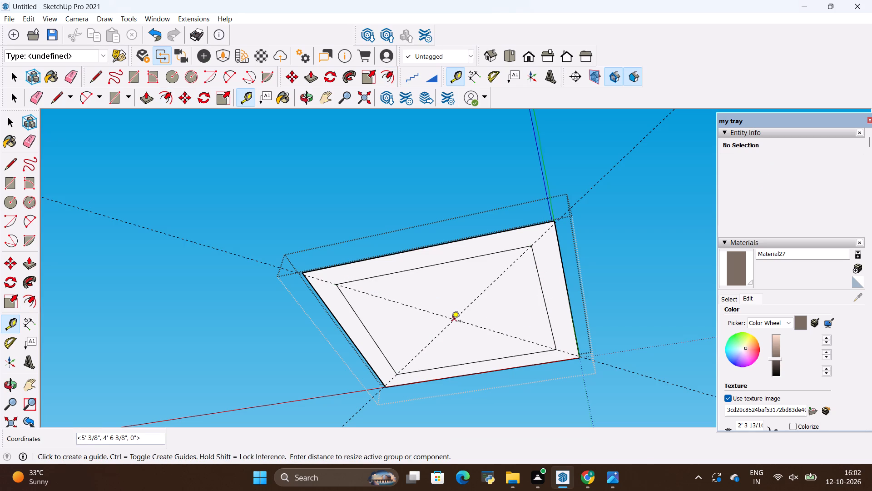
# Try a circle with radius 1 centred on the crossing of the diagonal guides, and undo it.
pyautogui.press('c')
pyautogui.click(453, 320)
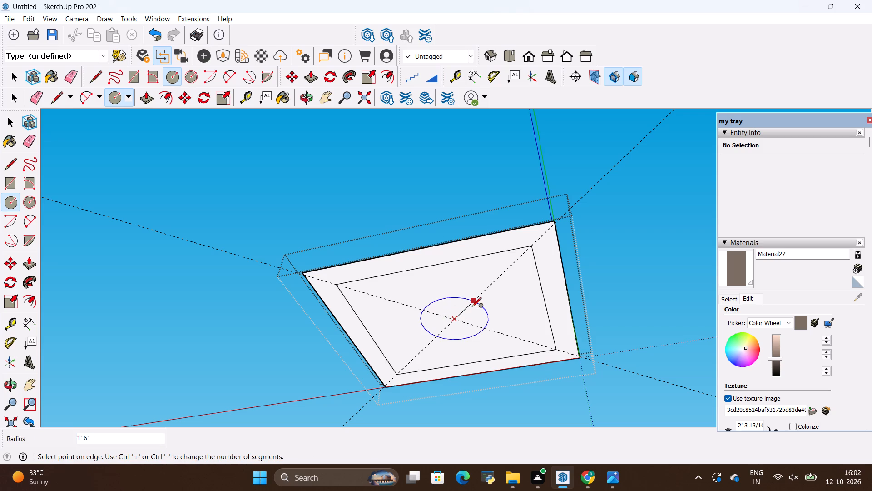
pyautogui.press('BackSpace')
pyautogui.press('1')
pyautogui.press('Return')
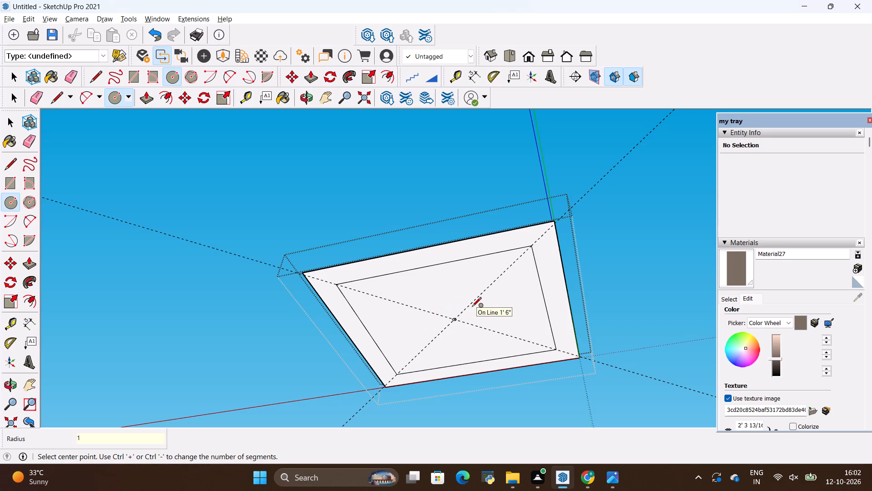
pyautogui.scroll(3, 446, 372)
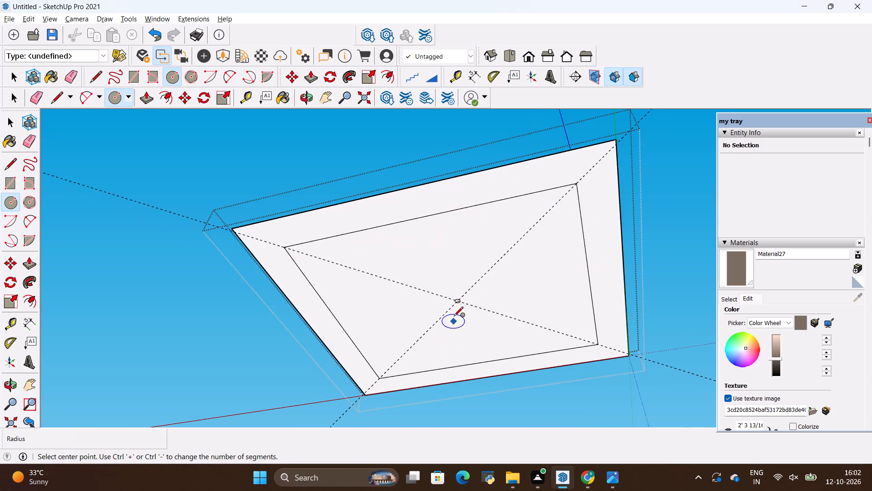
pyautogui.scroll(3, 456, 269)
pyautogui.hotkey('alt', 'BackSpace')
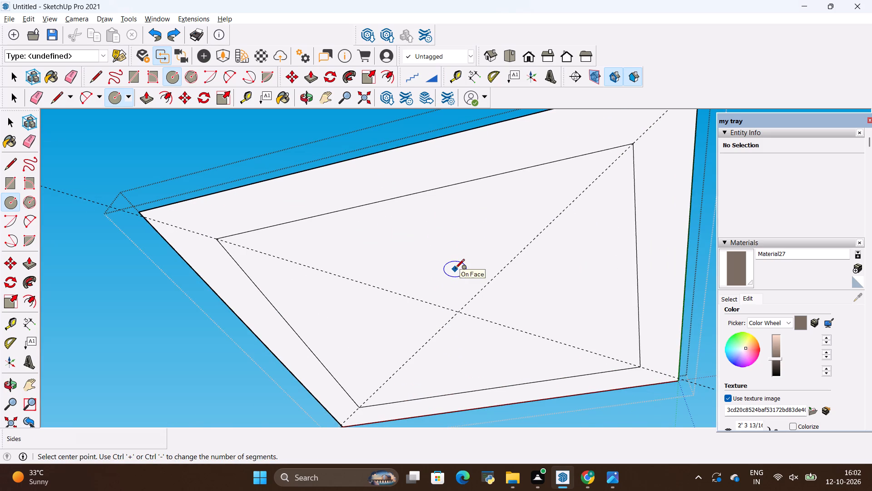
# Draw a circle with a 2' radius centred on the crossing of the diagonal guides.
pyautogui.click(460, 312)
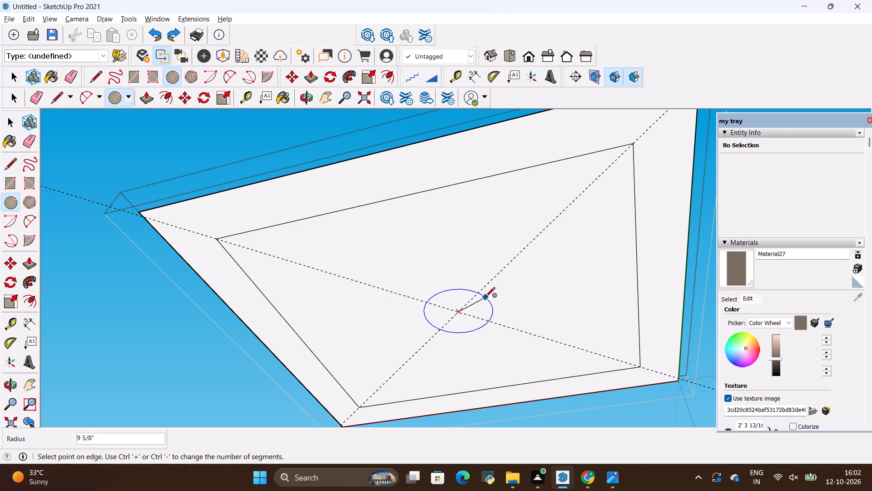
pyautogui.press('BackSpace')
pyautogui.write("2'")
pyautogui.press('Return')
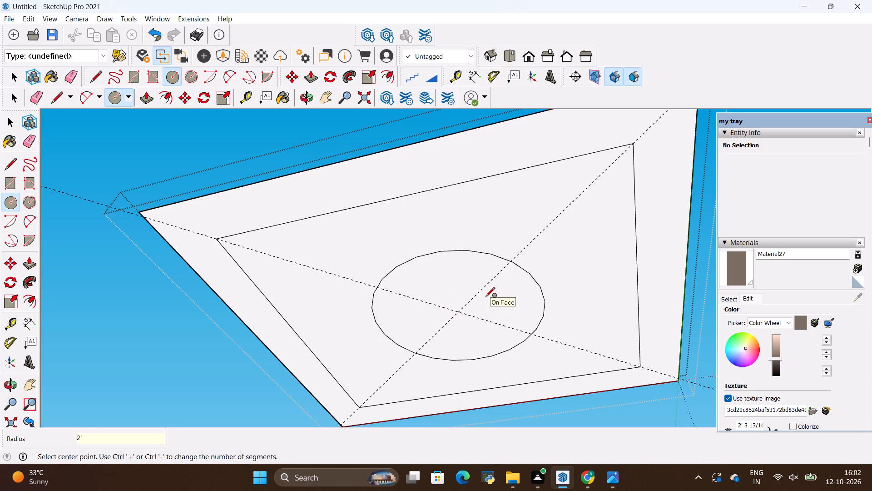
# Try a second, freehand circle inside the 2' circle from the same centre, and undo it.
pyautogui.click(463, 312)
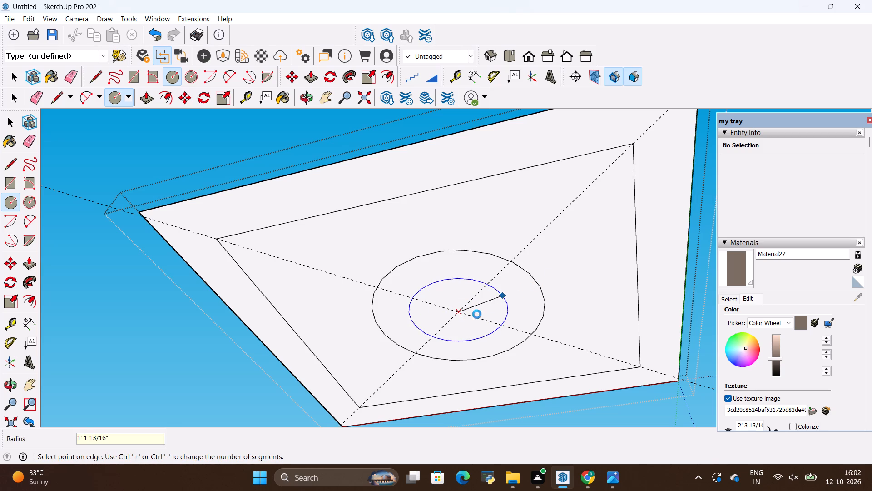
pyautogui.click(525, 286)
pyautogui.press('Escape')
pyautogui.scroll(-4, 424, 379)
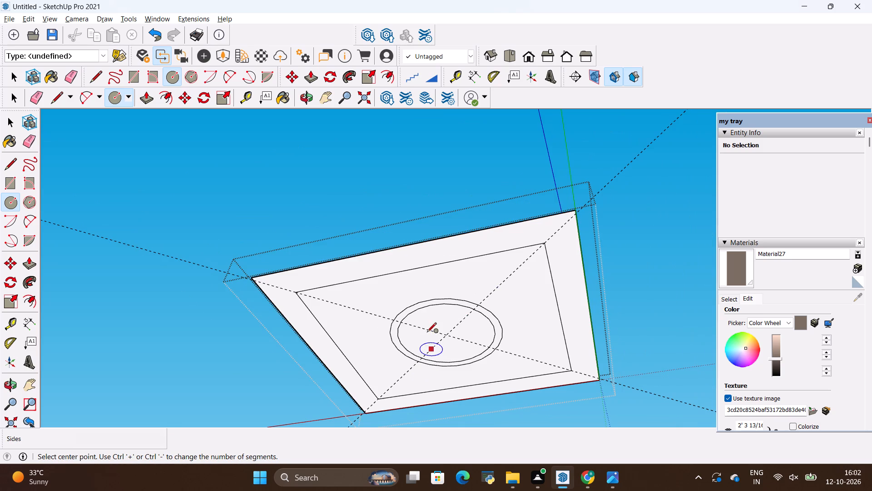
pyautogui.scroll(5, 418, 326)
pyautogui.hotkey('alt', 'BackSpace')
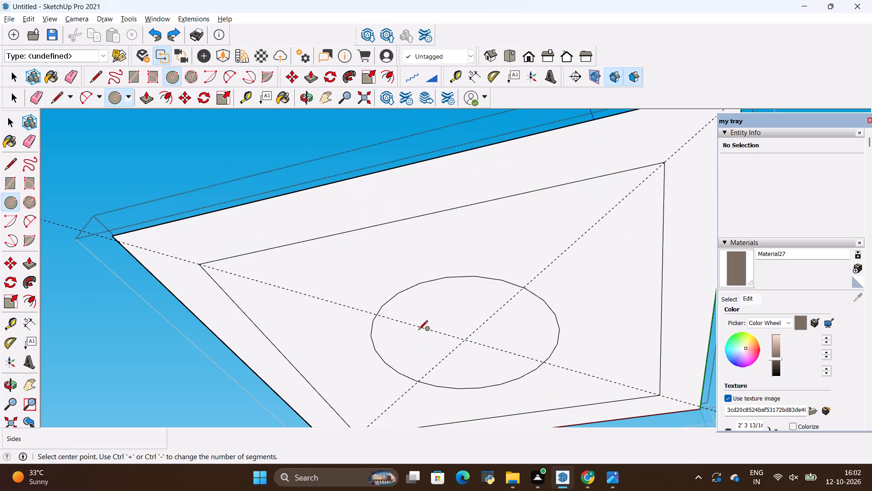
# Draw a concentric circle with a 1'6" radius inside the 2' circle.
pyautogui.click(466, 343)
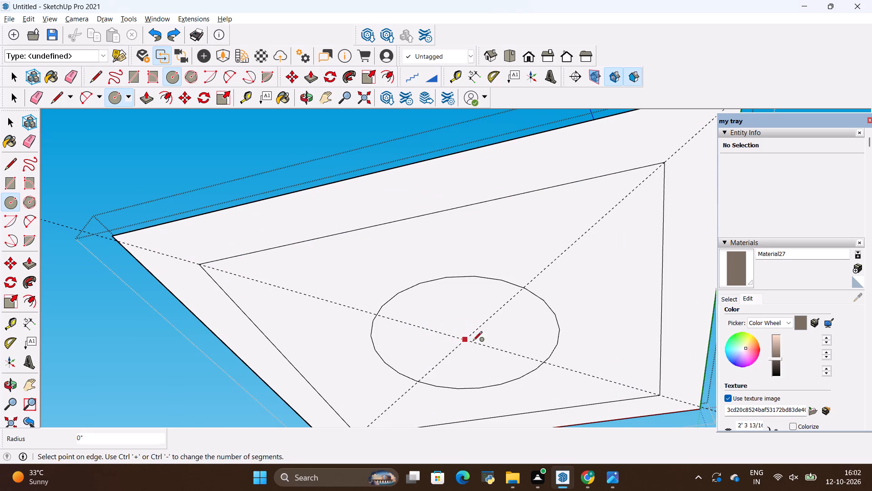
pyautogui.press('BackSpace')
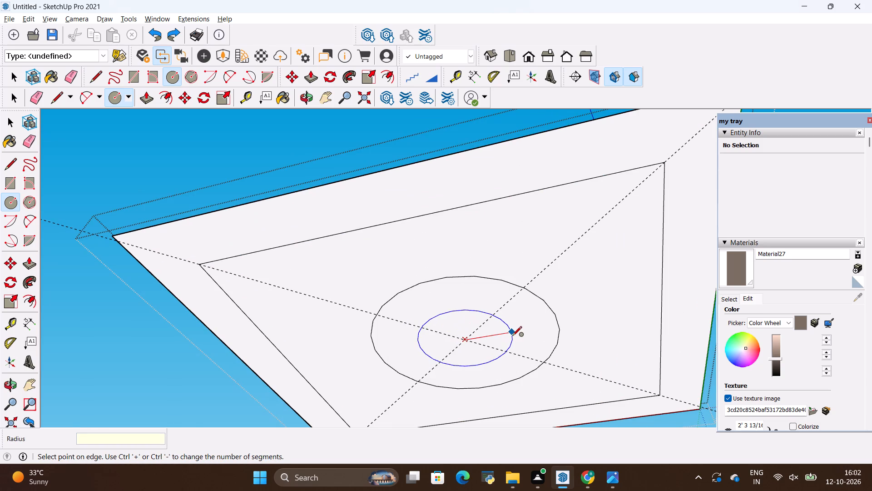
pyautogui.write("1'6")
pyautogui.hotkey('shift', '"')
pyautogui.press('Return')
pyautogui.press('Escape')
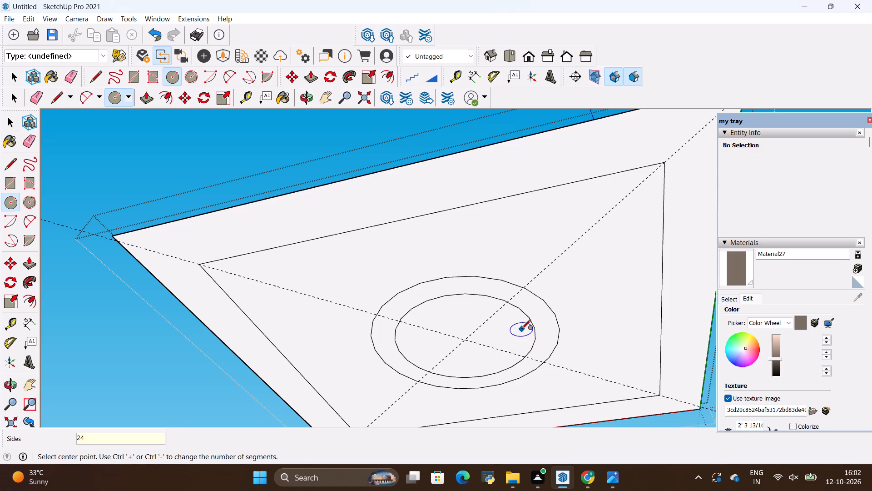
# Set the inner 1'6" circle to 100 segments.
pyautogui.press('space')
pyautogui.click(530, 323)
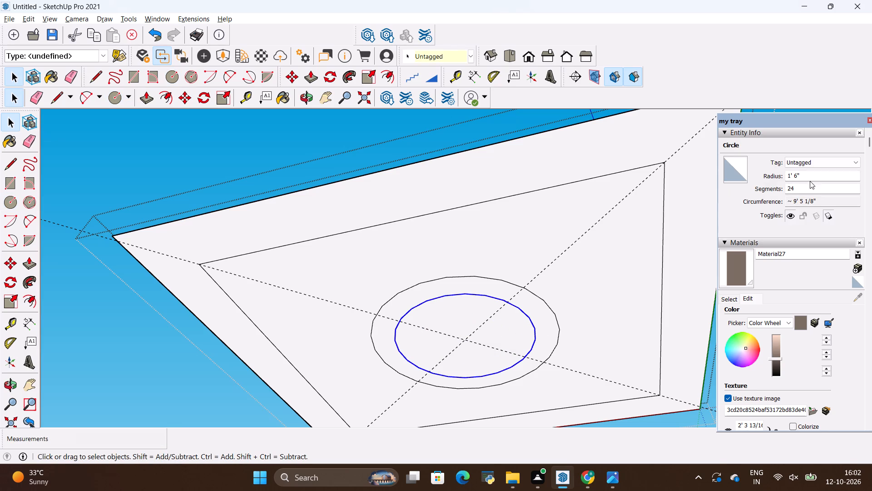
pyautogui.click(807, 190)
pyautogui.press('BackSpace')
pyautogui.press('BackSpace')
pyautogui.press('BackSpace')
pyautogui.write('100')
pyautogui.press('Return')
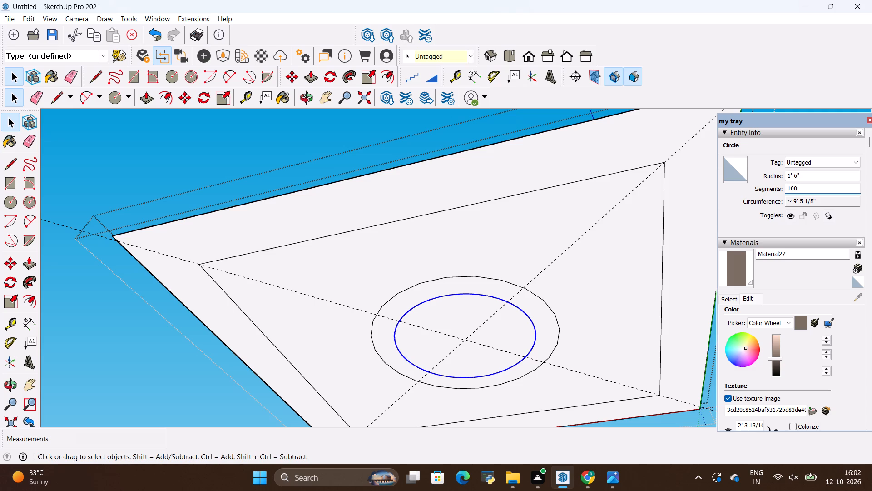
# Set the outer 2' circle to 100 segments.
pyautogui.click(543, 299)
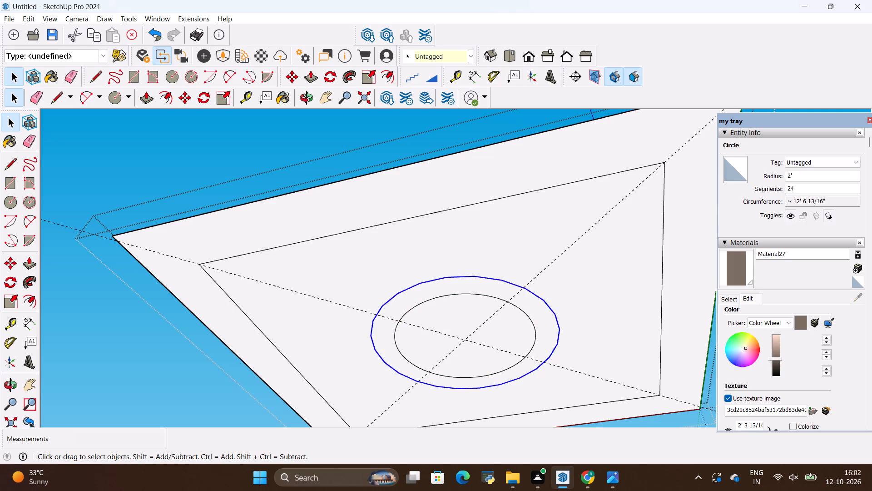
pyautogui.click(798, 187)
pyautogui.press('BackSpace')
pyautogui.press('BackSpace')
pyautogui.write('100')
pyautogui.press('Return')
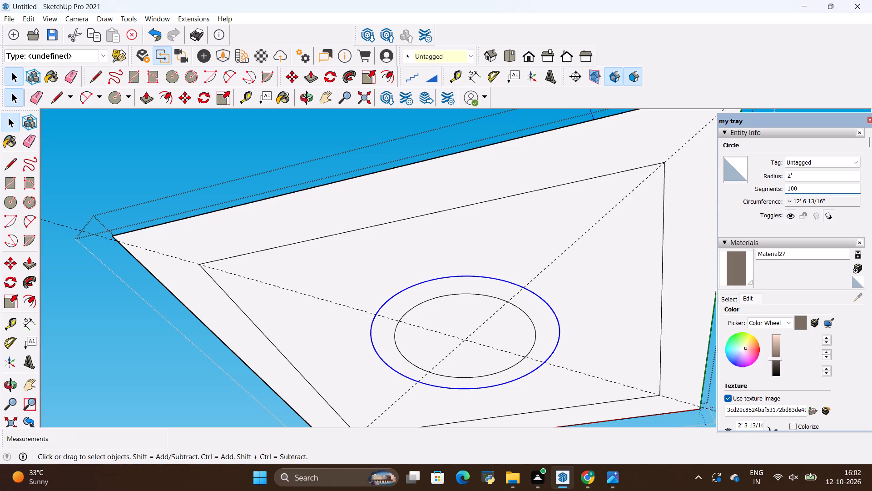
# Erase the two diagonal guides crossing at the centre of the circles.
pyautogui.press('space')
pyautogui.click(495, 250)
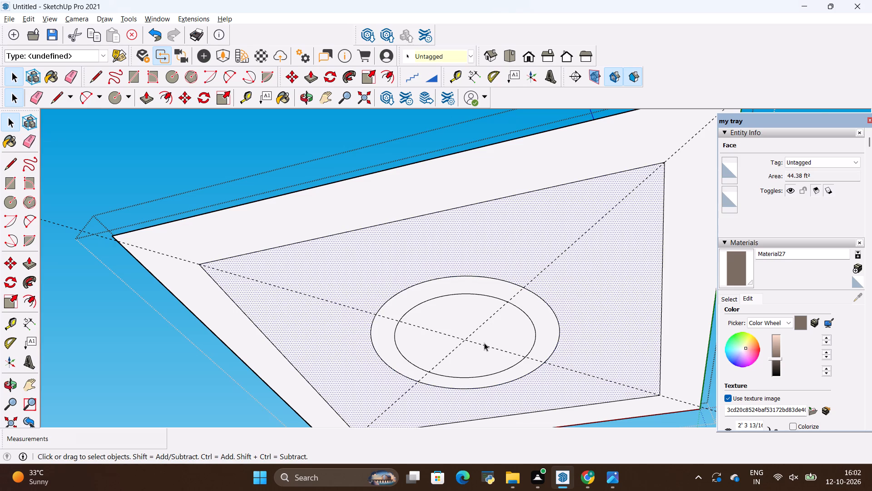
pyautogui.scroll(2, 484, 343)
pyautogui.press('e')
pyautogui.moveTo(459, 322); pyautogui.dragTo(459, 345)
pyautogui.press('space')
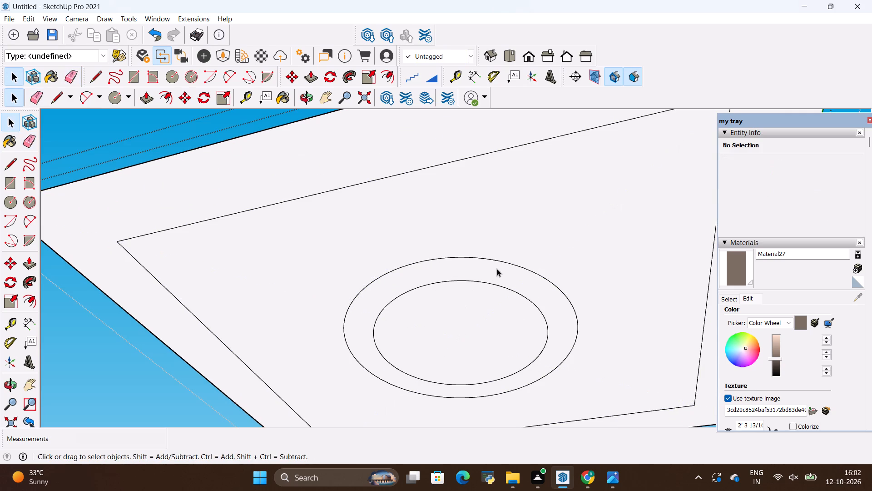
# Push/Pull the outer border face of the kitchen ceiling panel downward by 6".
pyautogui.click(504, 267)
pyautogui.click(515, 236)
pyautogui.click(478, 142)
pyautogui.scroll(-4, 477, 229)
pyautogui.moveTo(508, 242); pyautogui.dragTo(480, 280, button='middle')
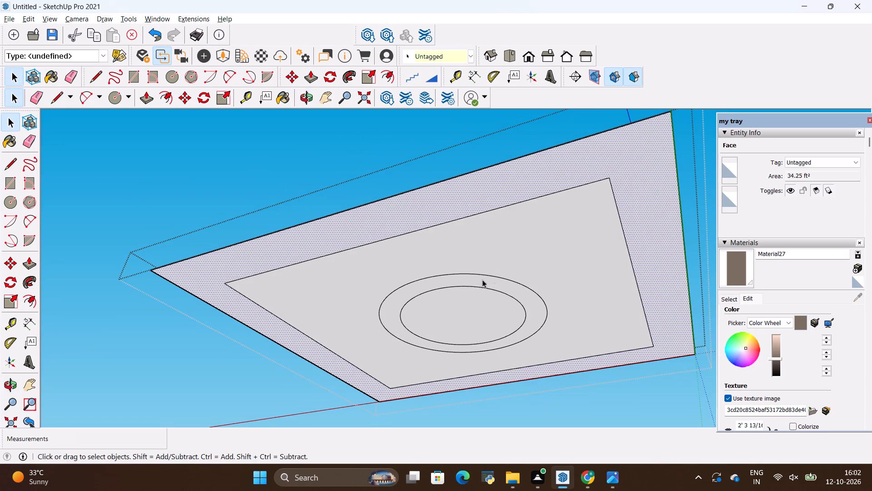
pyautogui.press('p')
pyautogui.click(646, 238)
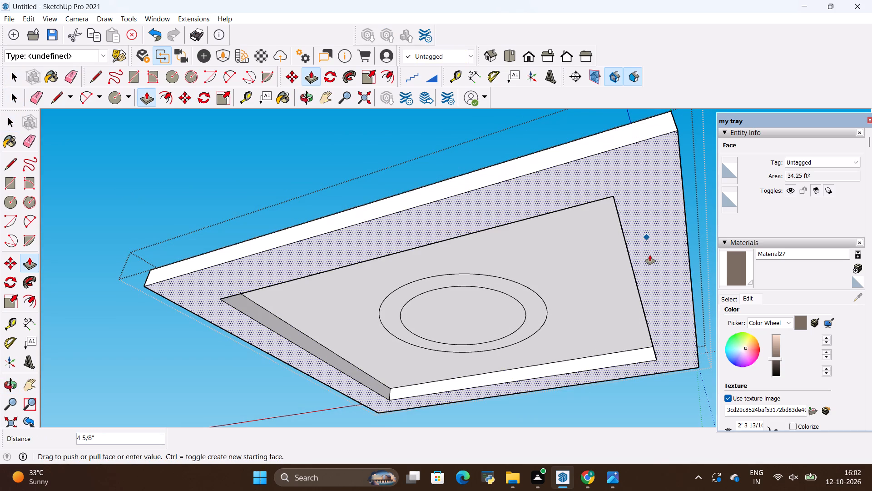
pyautogui.press('BackSpace')
pyautogui.write('6"')
pyautogui.press('Return')
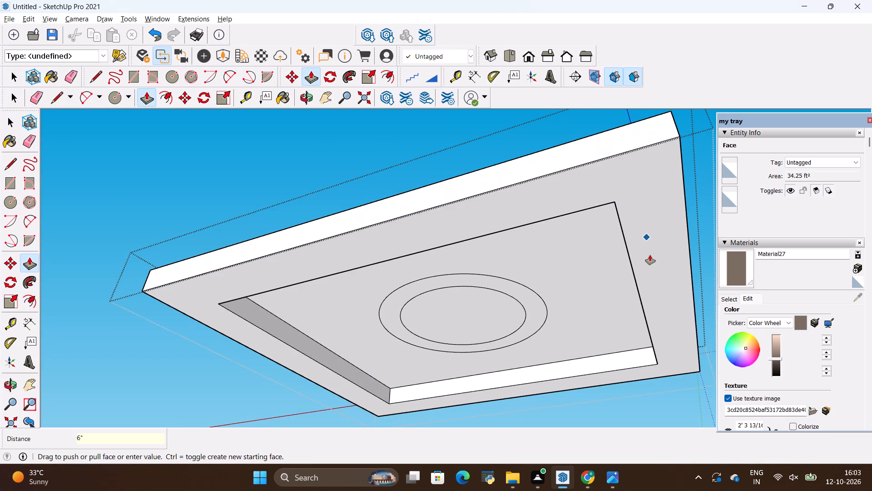
# Push/Pull the ring between the two concentric circles downward by 4".
pyautogui.click(532, 317)
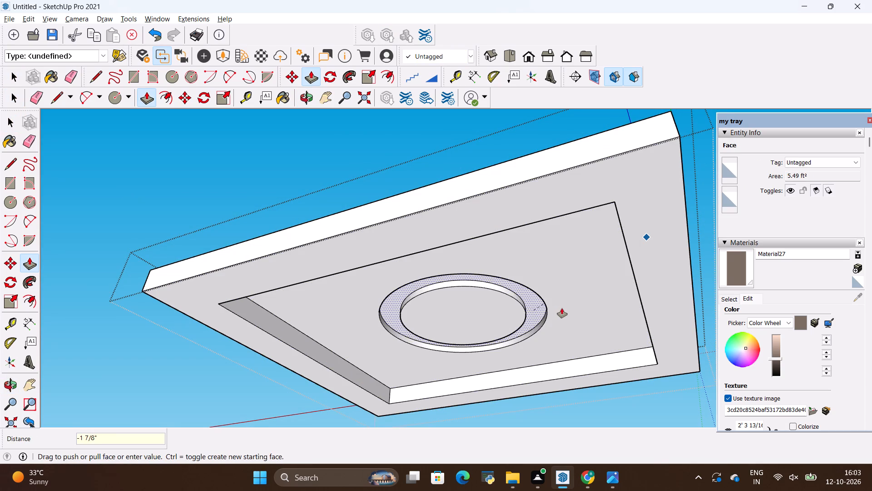
pyautogui.press('BackSpace')
pyautogui.write('4"')
pyautogui.press('Return')
pyautogui.press('Escape')
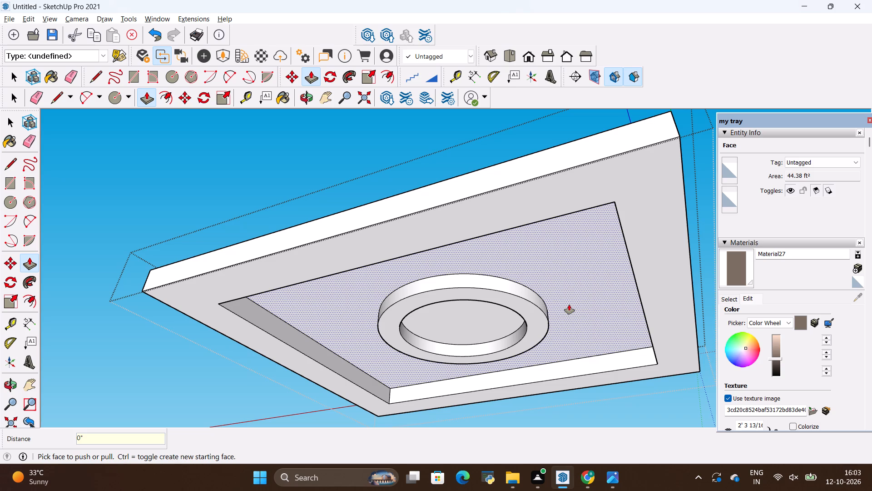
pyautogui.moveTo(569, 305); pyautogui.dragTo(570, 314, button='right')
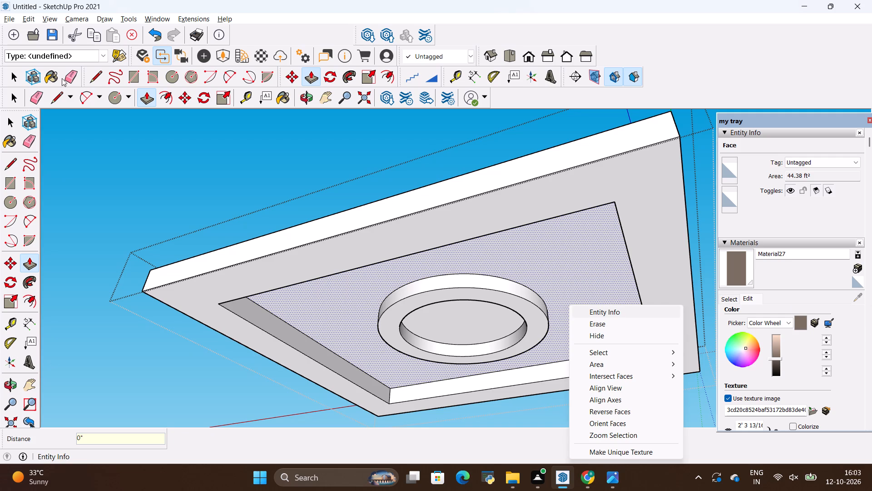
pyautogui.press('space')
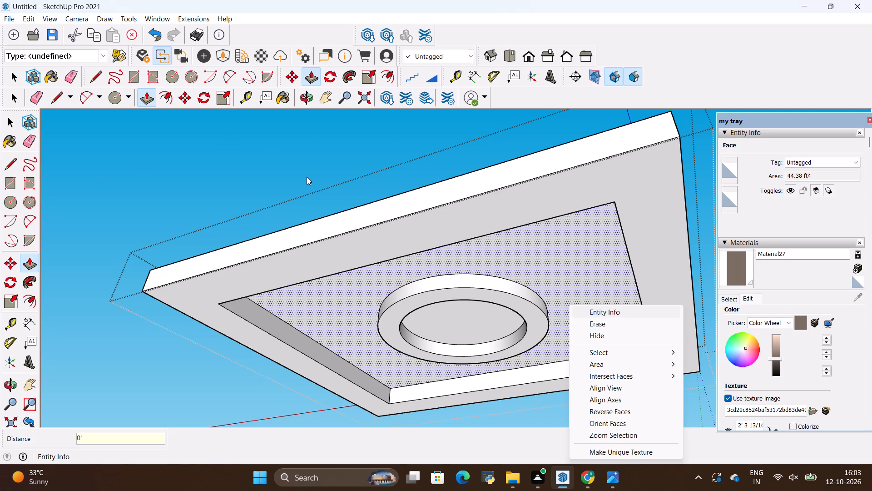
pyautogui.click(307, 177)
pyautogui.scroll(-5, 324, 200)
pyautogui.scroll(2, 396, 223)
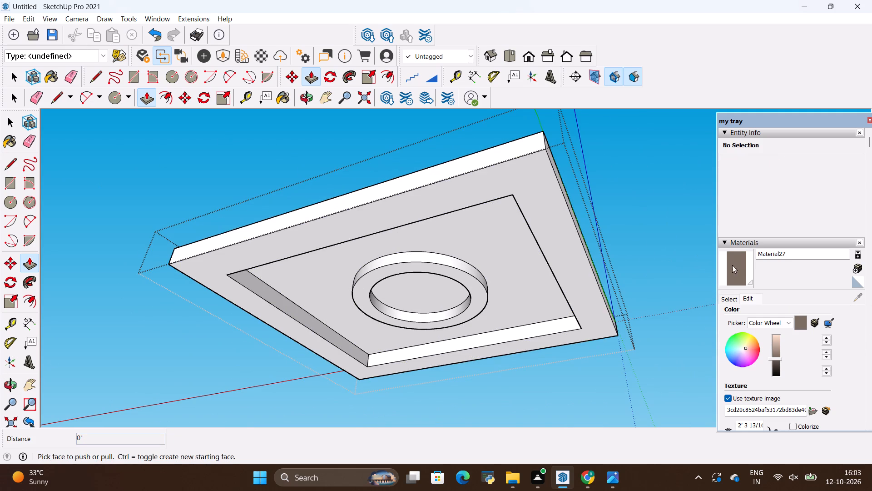
# Paint the ring's underside, outer side and inner side with the current brown material.
pyautogui.click(740, 271)
pyautogui.scroll(5, 538, 304)
pyautogui.click(407, 254)
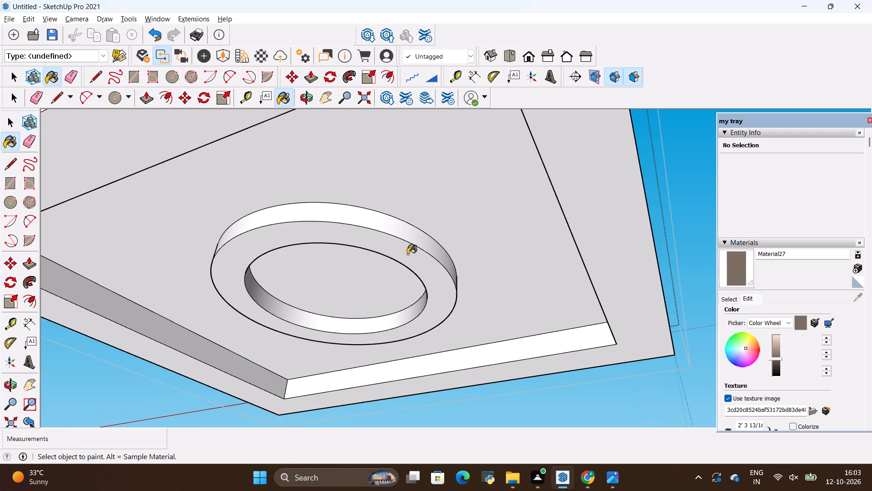
pyautogui.click(422, 247)
pyautogui.scroll(6, 385, 274)
pyautogui.click(398, 351)
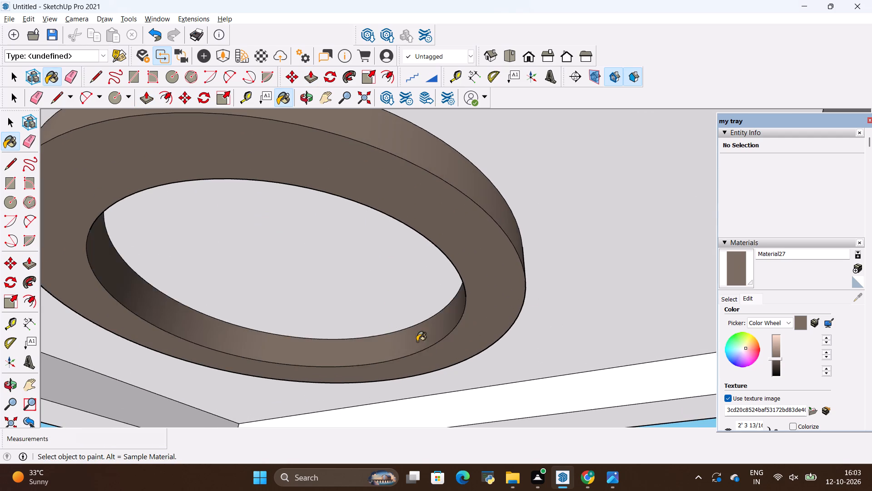
# Create a new material from the olive-beige texture image 6662e4a32bc4a6e96d2b7ebf6ccdfb2c in the all materials folder.
pyautogui.scroll(-10, 450, 319)
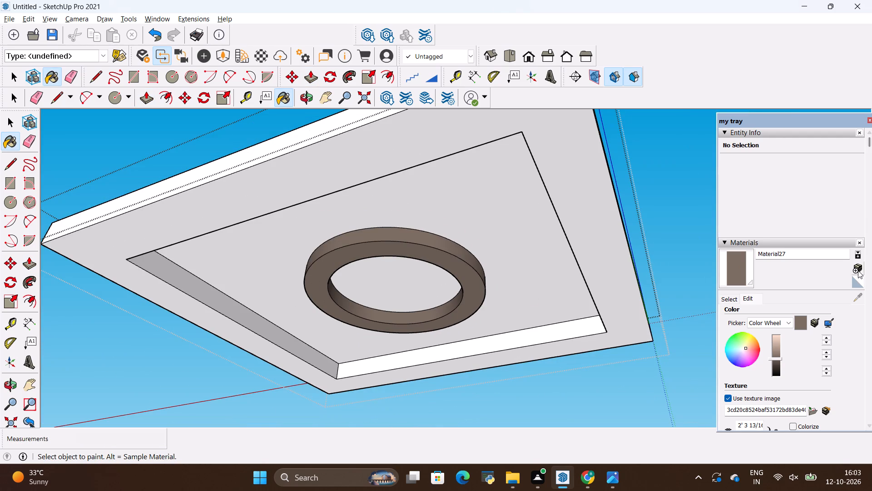
pyautogui.click(858, 271)
pyautogui.click(487, 276)
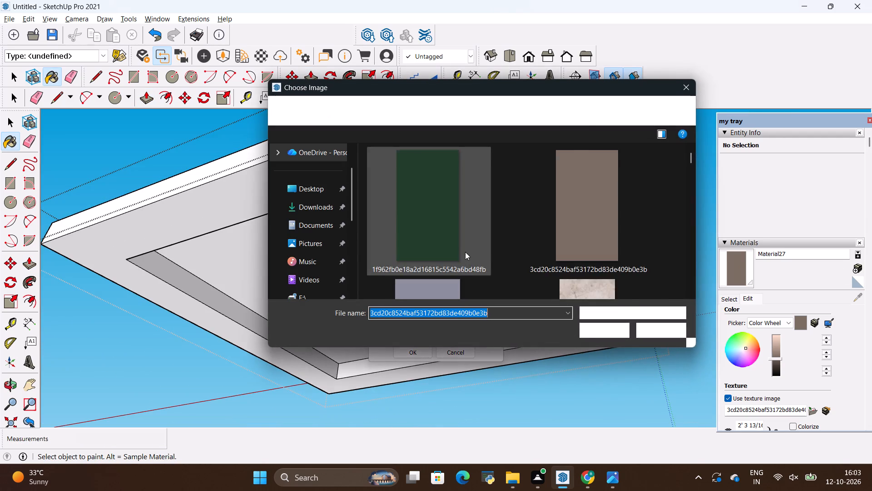
pyautogui.scroll(-3, 469, 246)
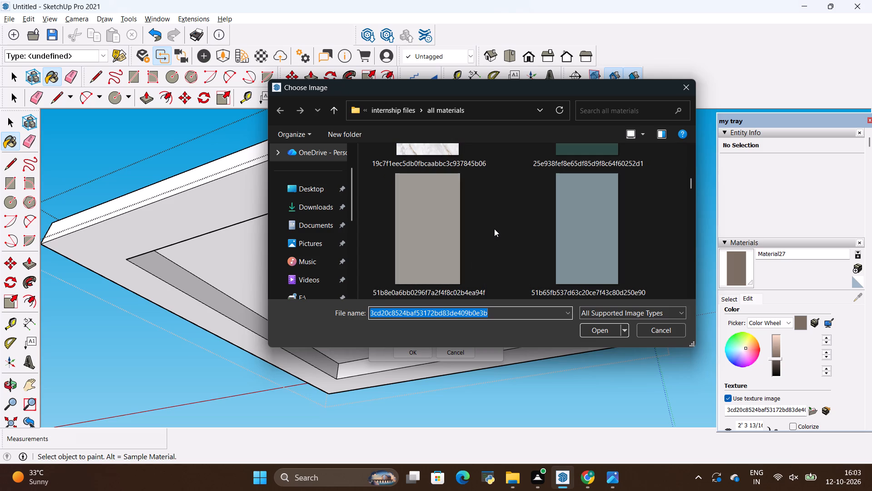
pyautogui.scroll(-1, 494, 228)
pyautogui.scroll(1, 498, 225)
pyautogui.scroll(-3, 575, 189)
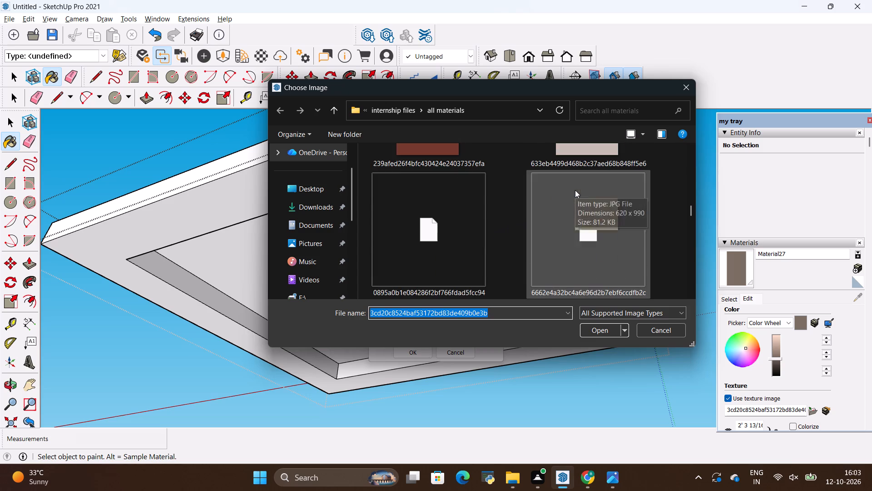
pyautogui.click(575, 216)
pyautogui.click(598, 333)
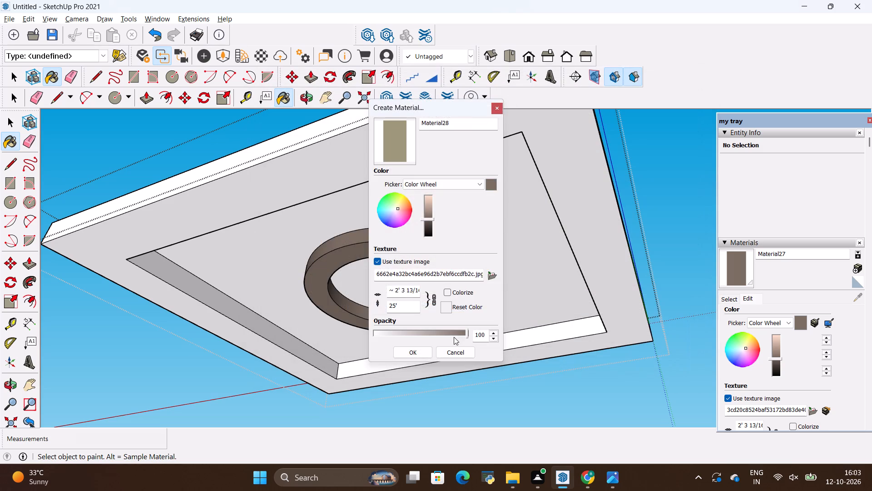
pyautogui.click(422, 351)
# Paint the border's underside and the inner walls of the recess with the new olive-beige material, and close the panel group.
pyautogui.click(747, 262)
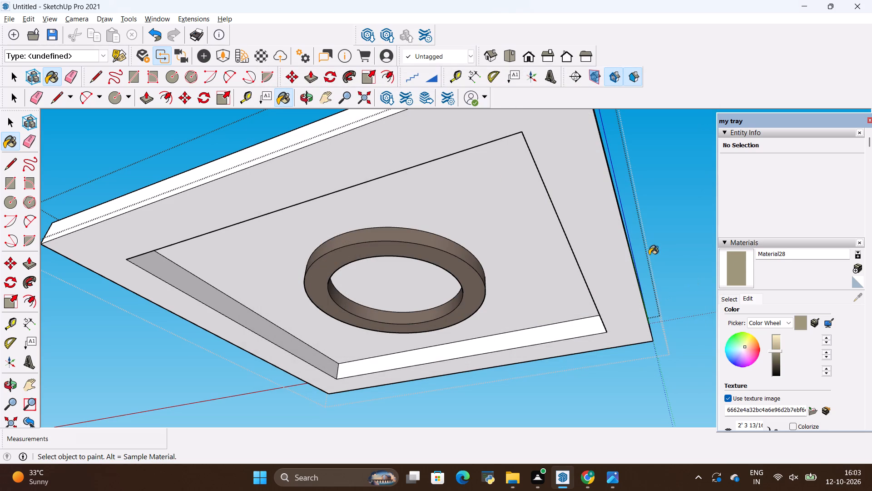
pyautogui.click(603, 253)
pyautogui.scroll(8, 576, 371)
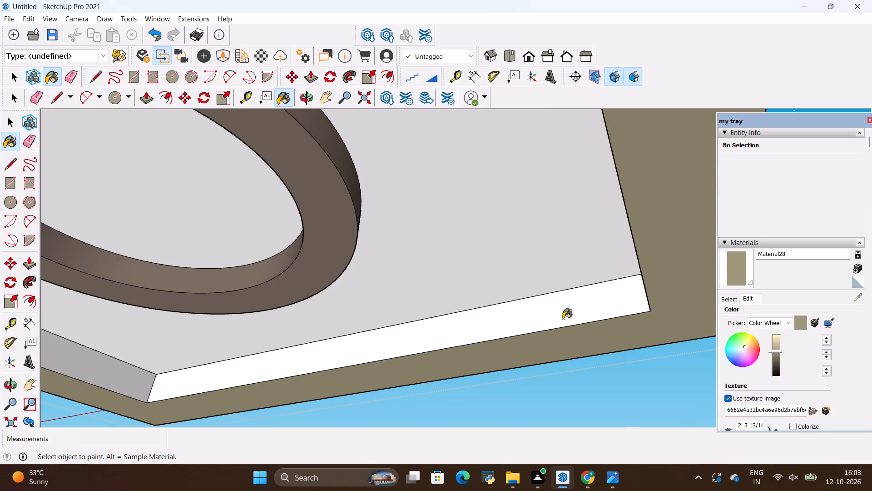
pyautogui.click(563, 318)
pyautogui.moveTo(532, 311); pyautogui.dragTo(659, 313, button='middle')
pyautogui.click(666, 331)
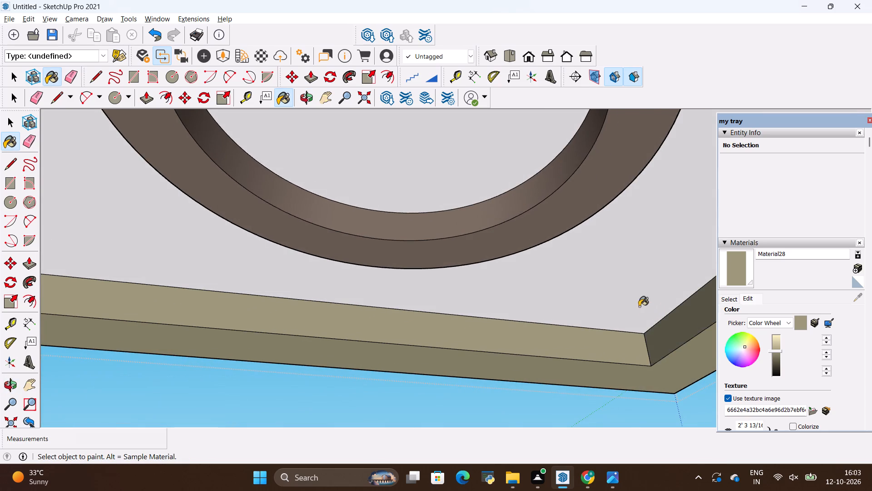
pyautogui.scroll(-4, 639, 306)
pyautogui.scroll(3, 394, 285)
pyautogui.click(145, 292)
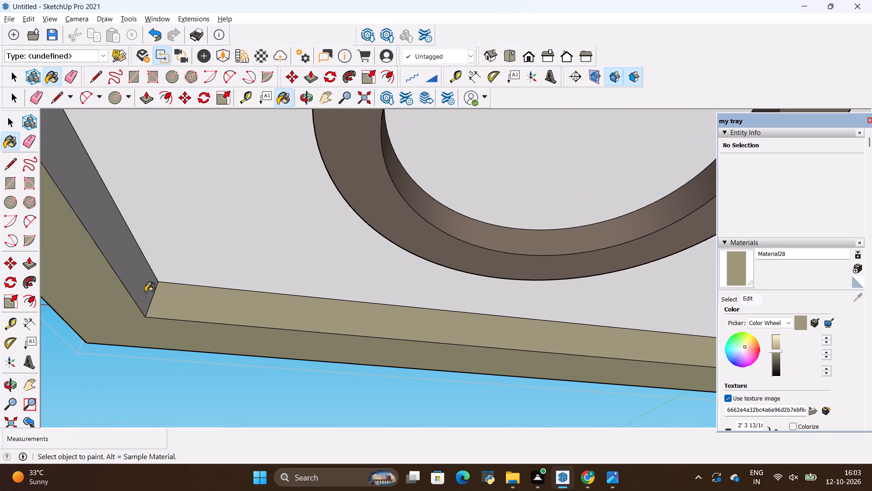
pyautogui.scroll(-10, 292, 278)
pyautogui.moveTo(374, 243); pyautogui.dragTo(652, 260, button='middle')
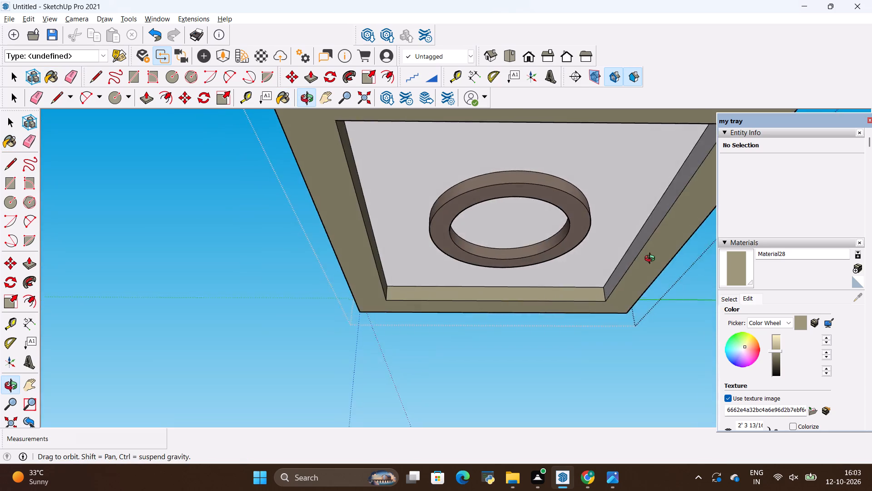
pyautogui.moveTo(652, 260); pyautogui.dragTo(655, 272, button='middle')
pyautogui.moveTo(471, 262); pyautogui.dragTo(696, 257, button='middle')
pyautogui.scroll(4, 651, 301)
pyautogui.click(636, 315)
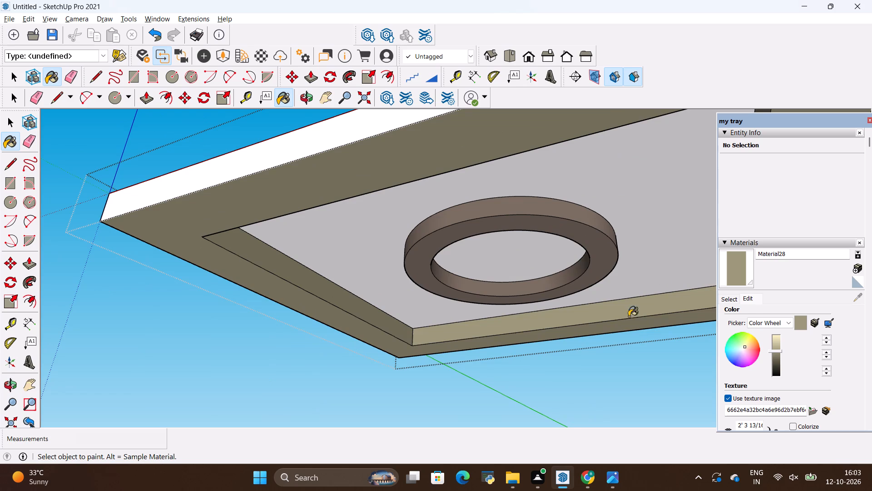
pyautogui.press('space')
pyautogui.click(92, 320)
pyautogui.click(101, 320)
pyautogui.scroll(-10, 210, 315)
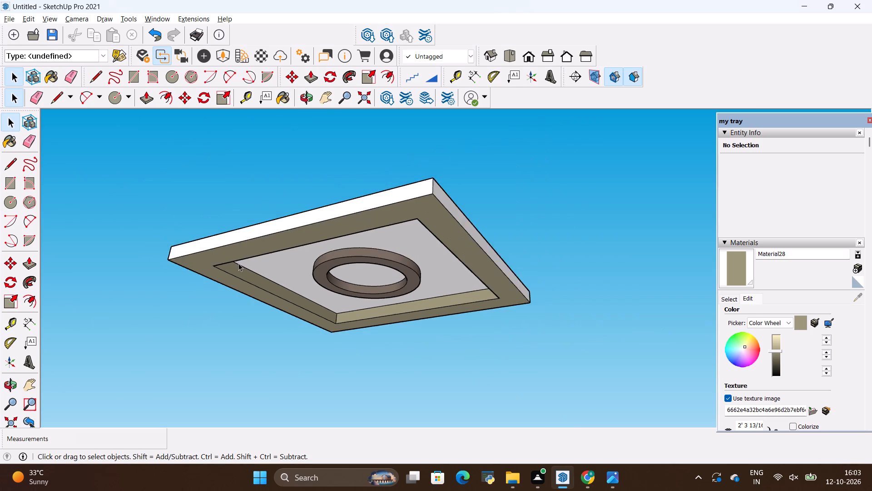
# Move the kitchen ceiling panel group by its corner down into the kitchen's wall corner, beside the living-room ceiling.
pyautogui.scroll(-1, 294, 223)
pyautogui.moveTo(342, 215); pyautogui.dragTo(218, 266, button='middle')
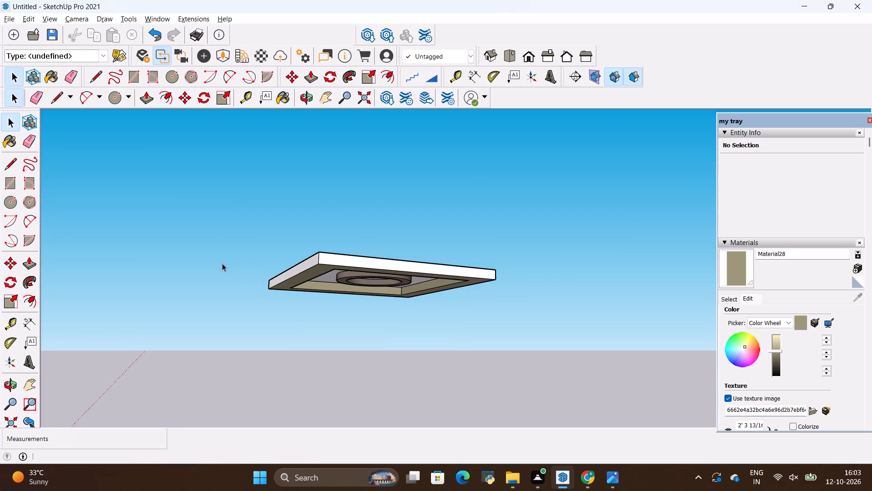
pyautogui.scroll(3, 346, 290)
pyautogui.click(337, 232)
pyautogui.scroll(-5, 346, 208)
pyautogui.moveTo(356, 185); pyautogui.dragTo(356, 187, button='middle')
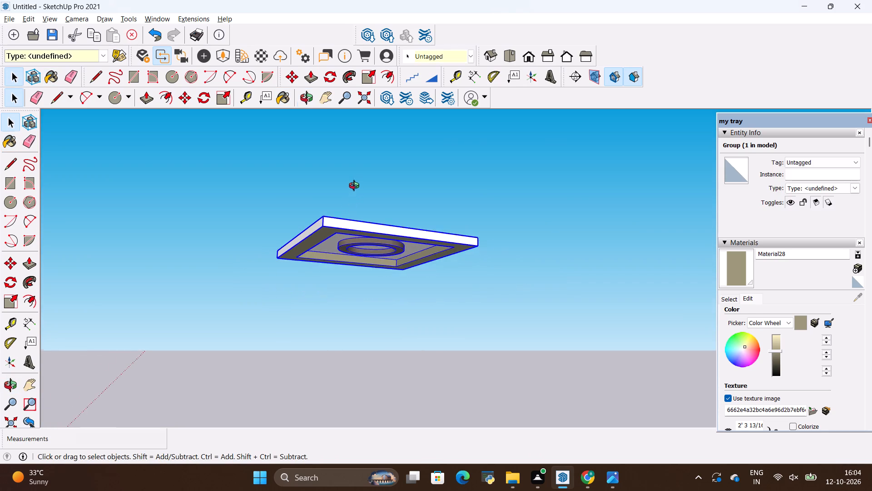
pyautogui.moveTo(356, 187); pyautogui.dragTo(349, 336, button='middle')
pyautogui.scroll(-5, 352, 264)
pyautogui.press('m')
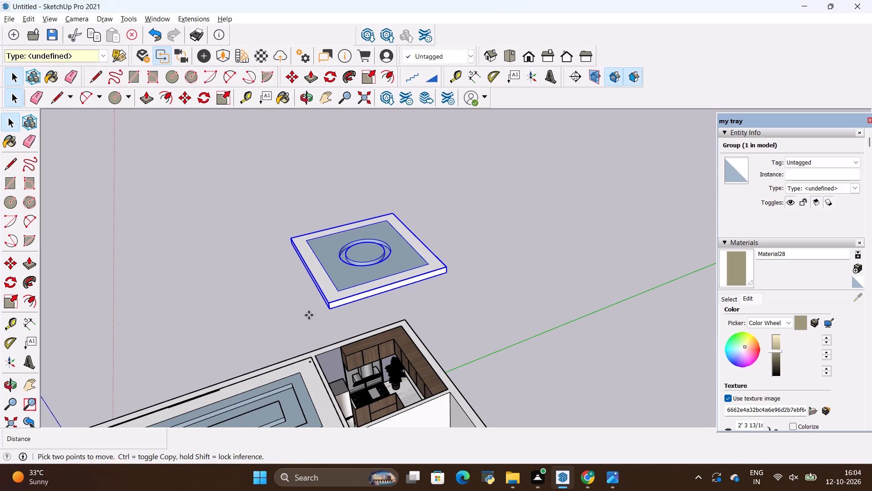
pyautogui.click(327, 302)
pyautogui.scroll(-2, 356, 341)
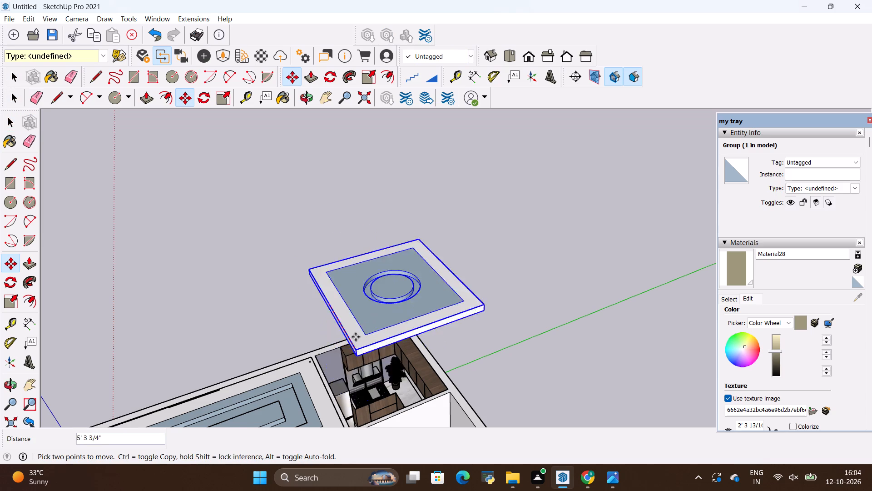
pyautogui.scroll(-3, 356, 337)
pyautogui.scroll(6, 354, 399)
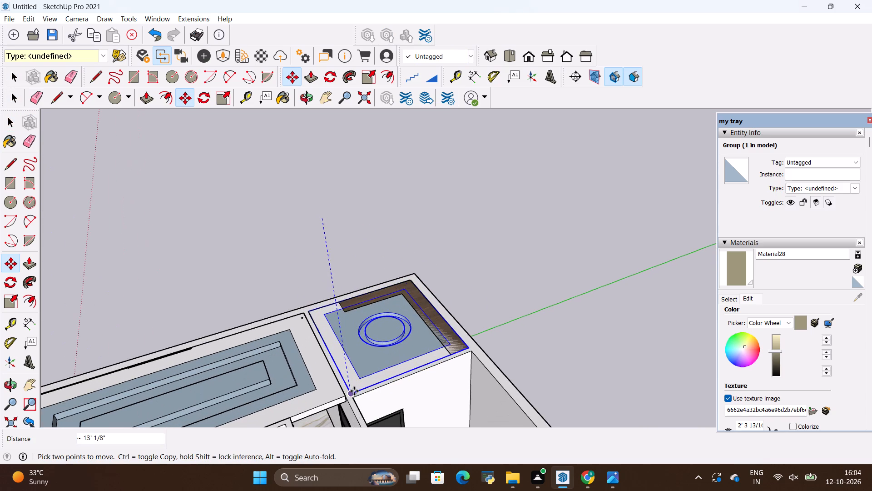
pyautogui.scroll(9, 355, 391)
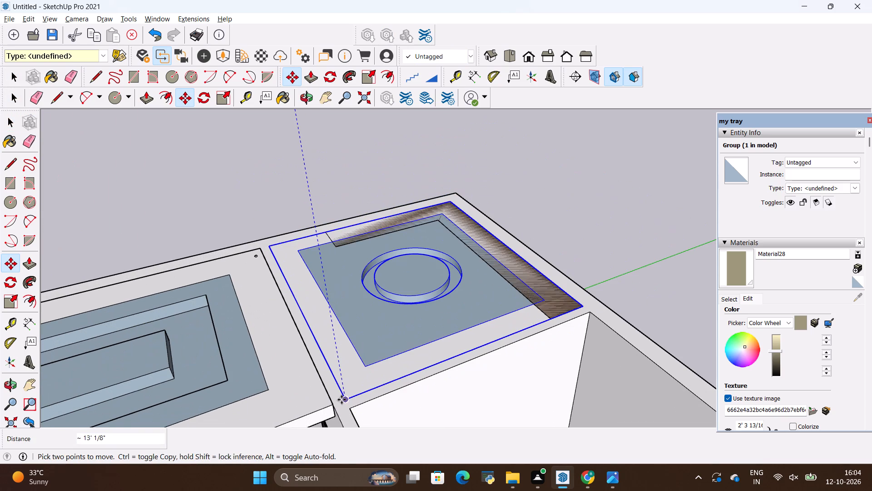
pyautogui.click(342, 400)
pyautogui.press('space')
pyautogui.click(258, 214)
# Examine the fitted kitchen ceiling panel and the whole house from above and through the outside windows.
pyautogui.moveTo(357, 263); pyautogui.dragTo(431, 205, button='middle')
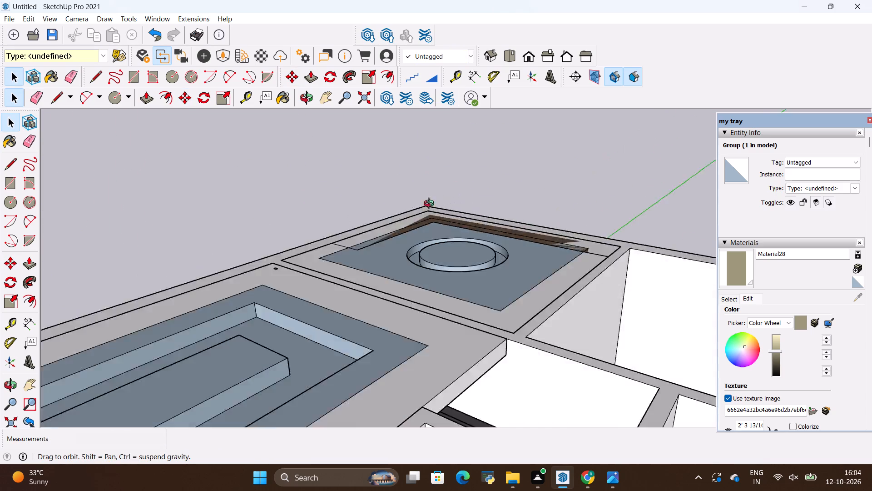
pyautogui.moveTo(431, 205); pyautogui.dragTo(260, 245, button='middle')
pyautogui.scroll(-4, 357, 226)
pyautogui.scroll(1, 439, 219)
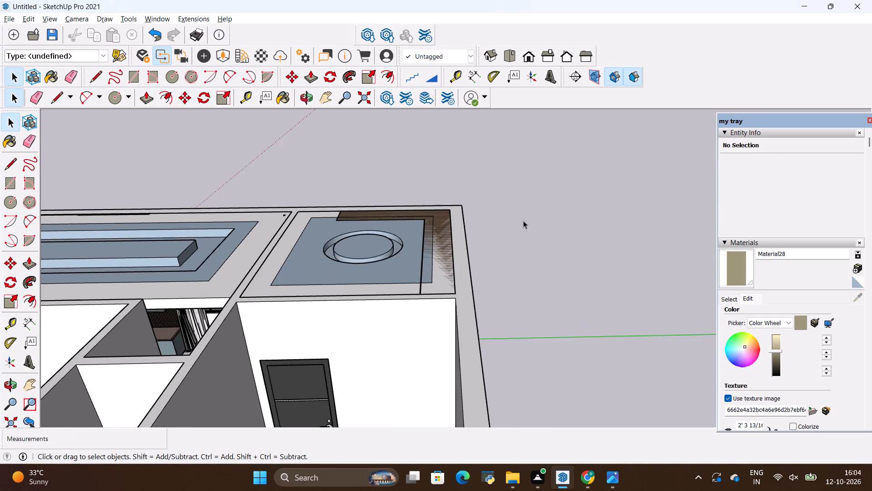
pyautogui.moveTo(524, 220); pyautogui.dragTo(163, 257, button='middle')
pyautogui.moveTo(475, 248); pyautogui.dragTo(189, 220, button='middle')
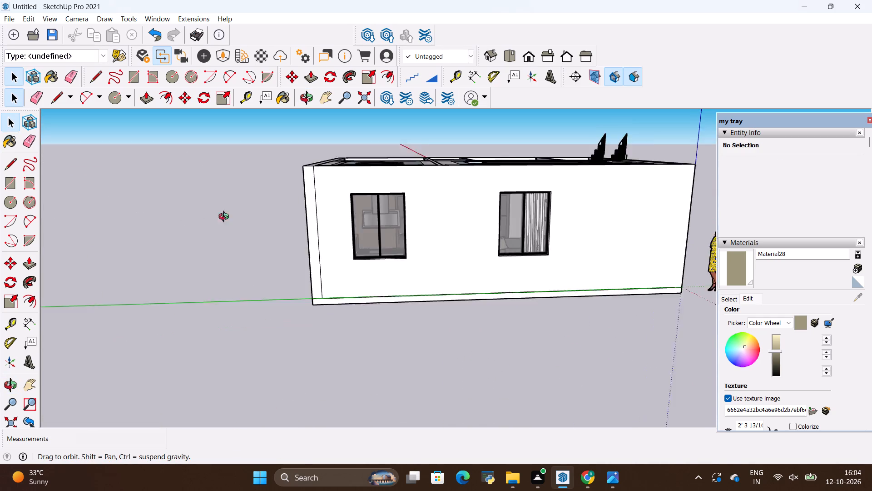
pyautogui.scroll(20, 334, 172)
pyautogui.scroll(1, 334, 172)
pyautogui.moveTo(402, 278); pyautogui.dragTo(439, 179, button='middle')
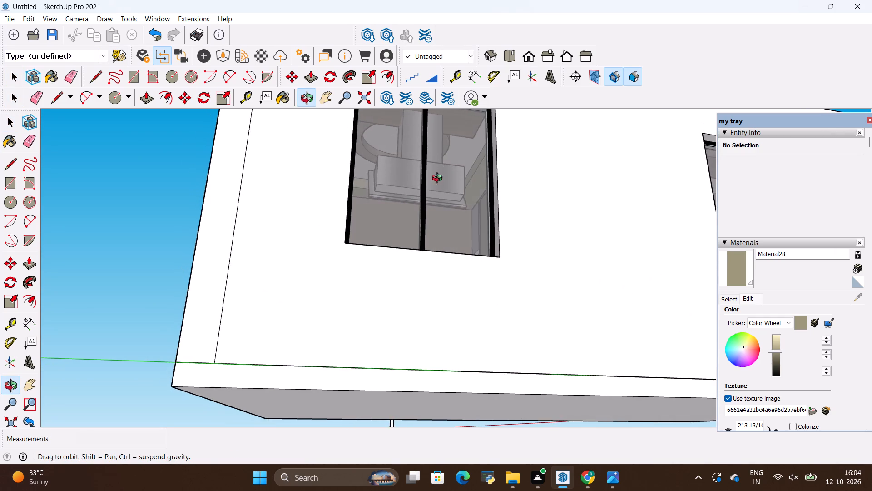
pyautogui.moveTo(439, 179); pyautogui.dragTo(401, 264, button='middle')
pyautogui.press('space')
pyautogui.click(151, 204)
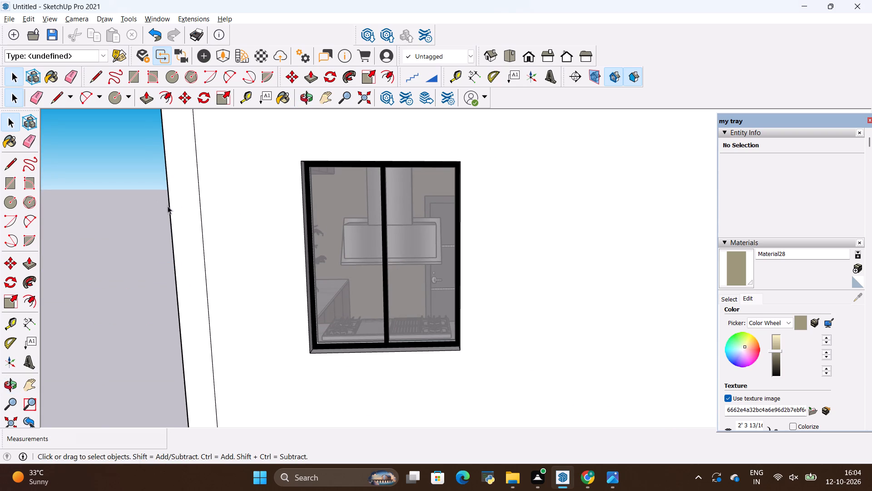
pyautogui.scroll(-17, 220, 214)
pyautogui.press('space')
pyautogui.click(167, 187)
pyautogui.scroll(-3, 478, 211)
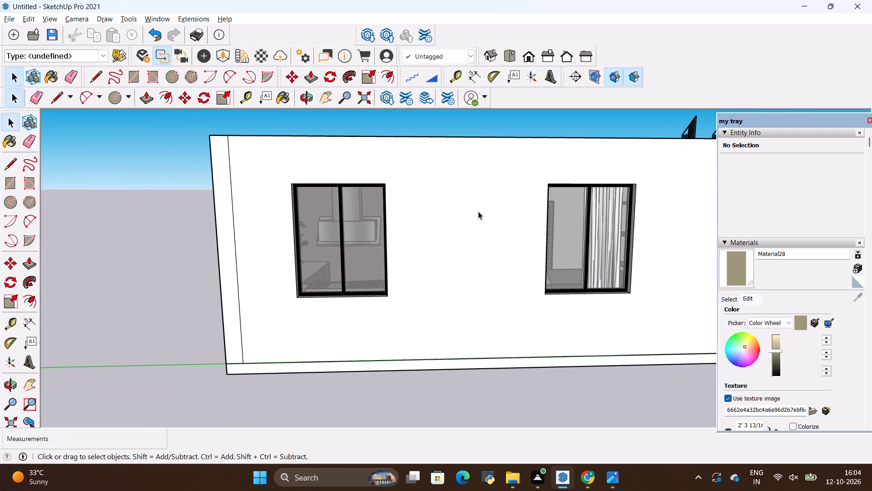
pyautogui.scroll(-7, 478, 211)
pyautogui.moveTo(495, 161); pyautogui.dragTo(449, 311, button='middle')
pyautogui.scroll(-4, 477, 219)
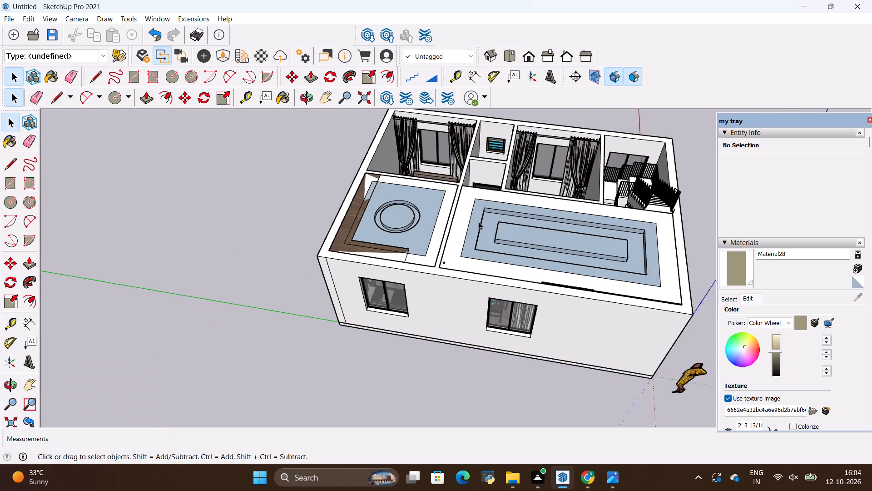
pyautogui.moveTo(616, 213); pyautogui.dragTo(306, 210, button='middle')
pyautogui.scroll(-4, 417, 191)
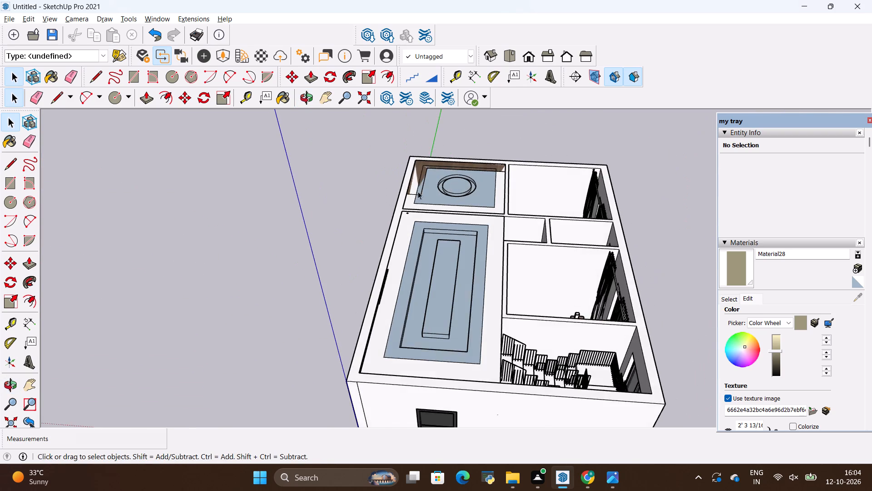
pyautogui.scroll(-1, 490, 189)
pyautogui.scroll(12, 528, 188)
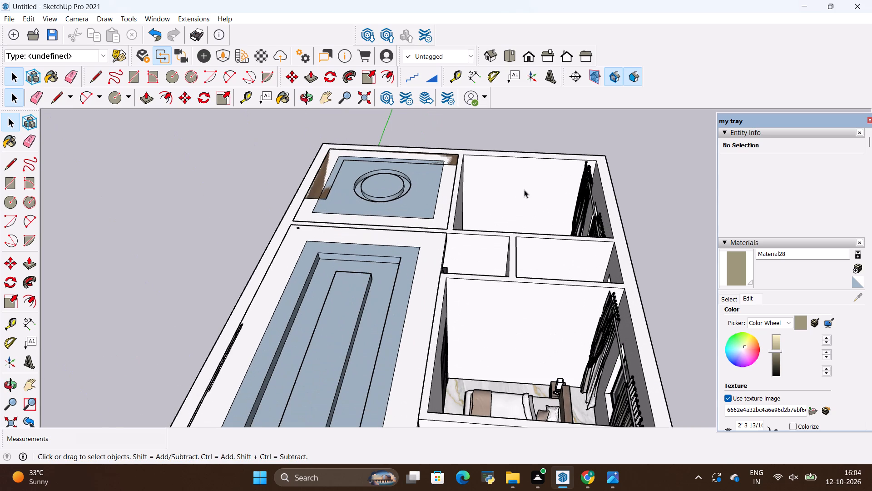
pyautogui.scroll(-10, 524, 190)
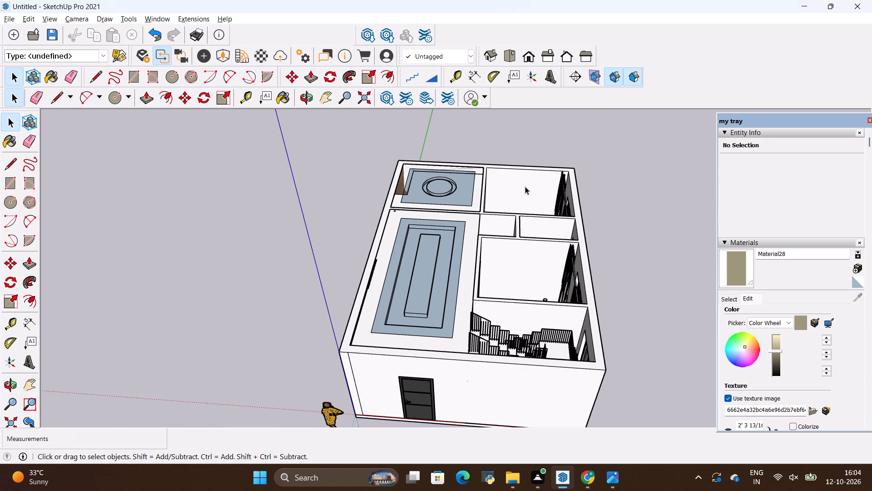
pyautogui.moveTo(336, 238); pyautogui.dragTo(359, 301, button='middle')
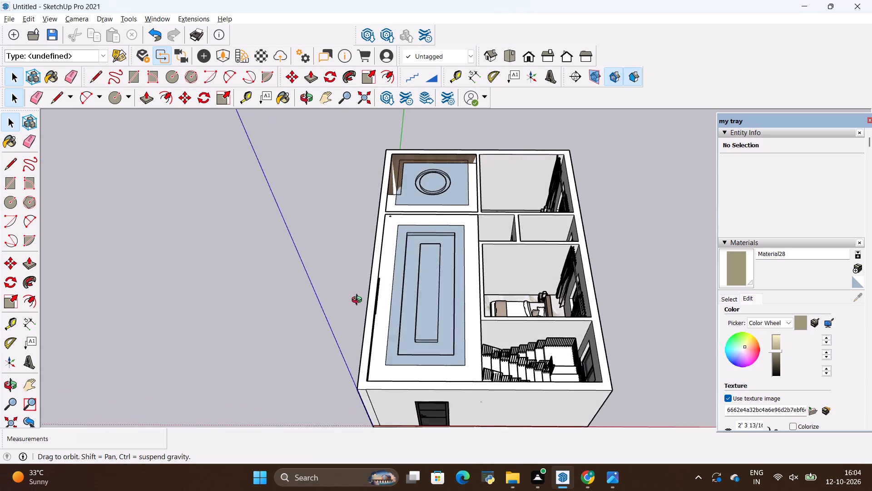
pyautogui.moveTo(359, 301); pyautogui.dragTo(443, 395, button='middle')
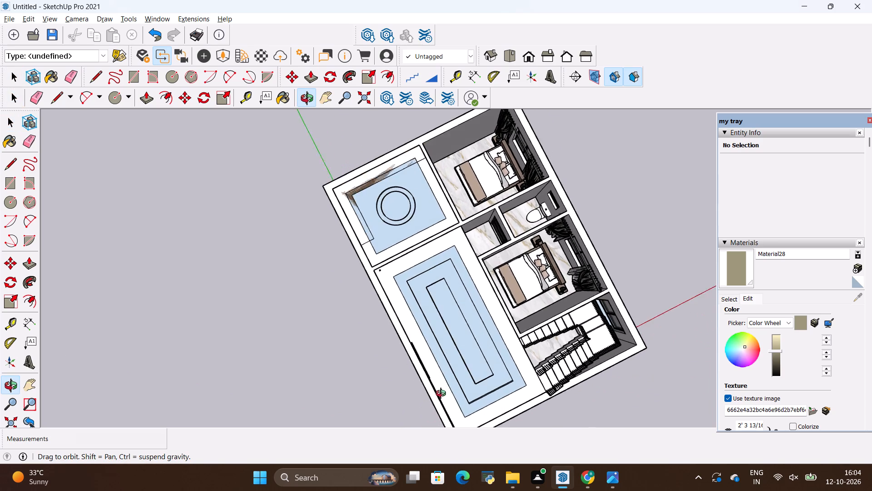
pyautogui.moveTo(443, 395); pyautogui.dragTo(312, 311, button='middle')
# Copy the kitchen ceiling panel about 10' 5 1/2" across onto the adjacent bedroom, snapping to that room's inner wall corner.
pyautogui.scroll(1, 312, 311)
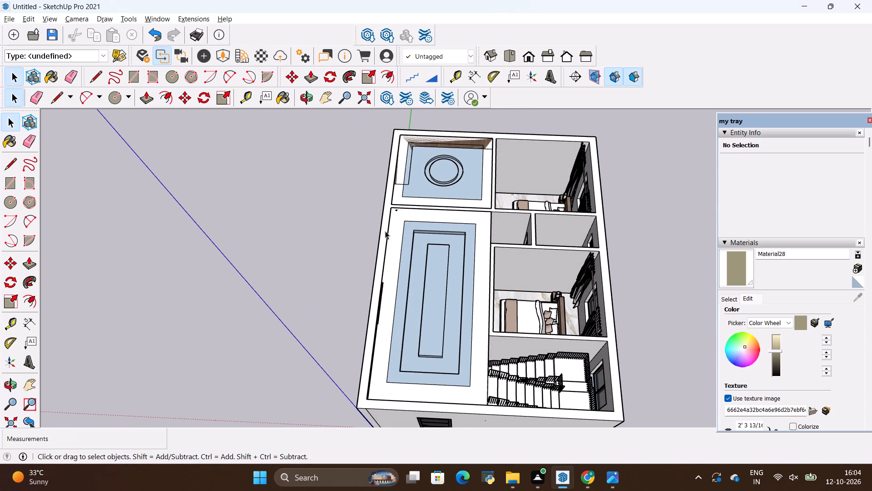
pyautogui.scroll(10, 489, 129)
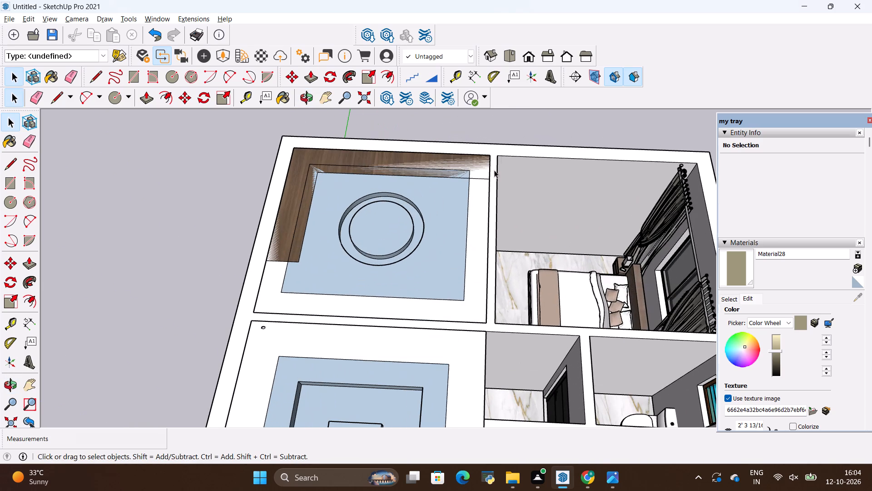
pyautogui.press('space')
pyautogui.click(418, 225)
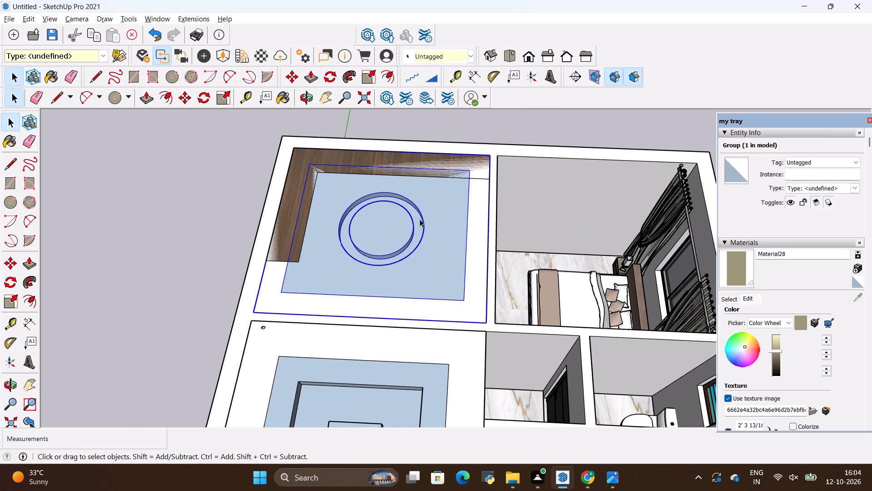
pyautogui.press('m')
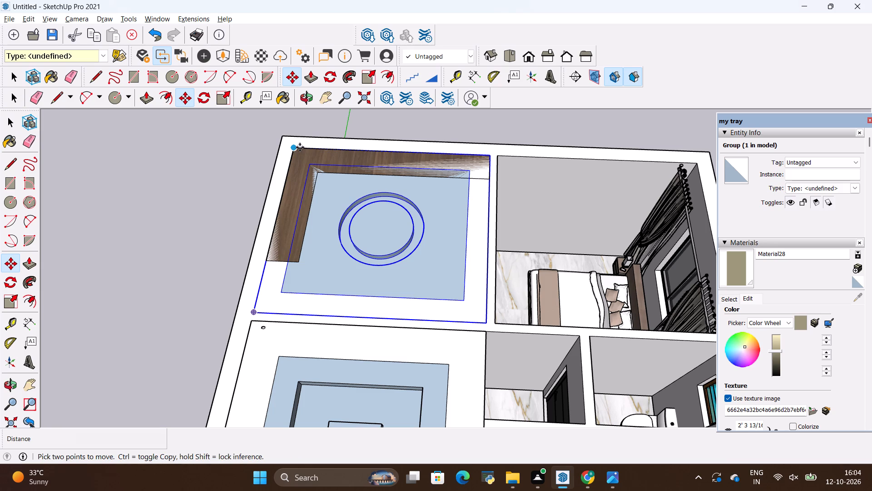
pyautogui.keyDown('ctrl'); pyautogui.click(299, 147); pyautogui.keyUp('ctrl')
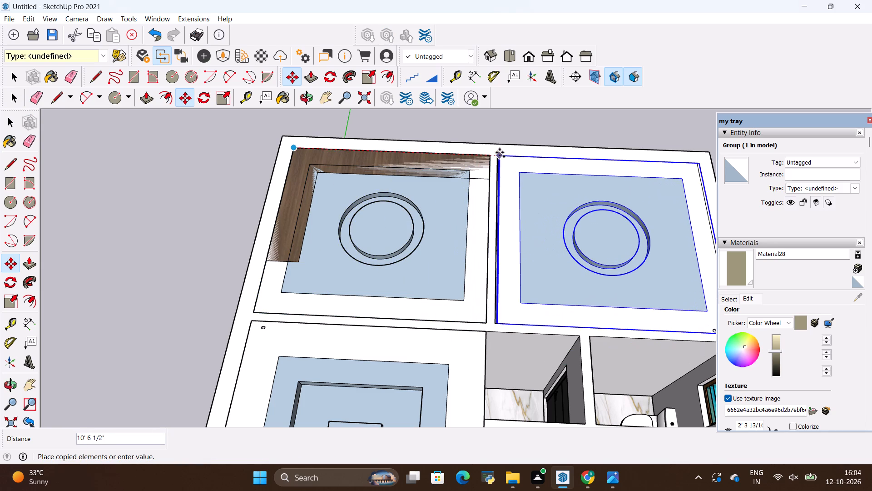
pyautogui.click(498, 155)
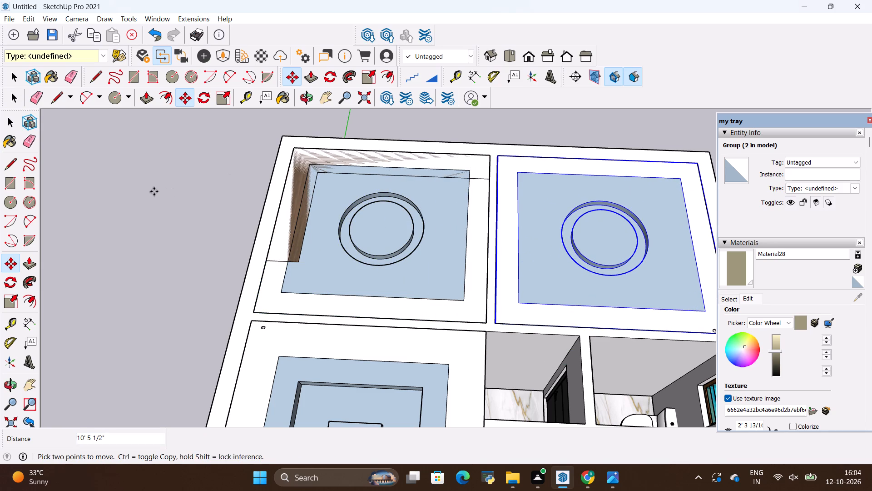
pyautogui.click(154, 191)
pyautogui.press('space')
pyautogui.click(154, 191)
# Examine the ceiling panels and the rooms still open, including the second bedroom and staircase, from above.
pyautogui.scroll(-10, 155, 188)
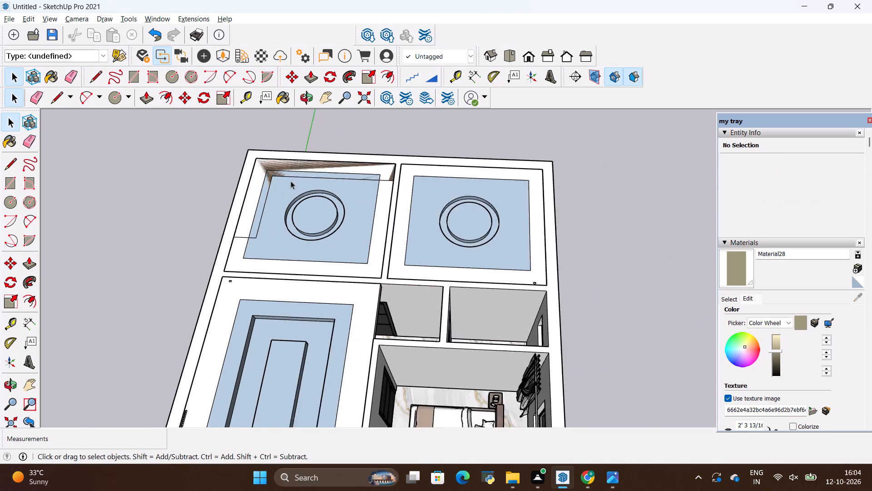
pyautogui.scroll(-13, 608, 218)
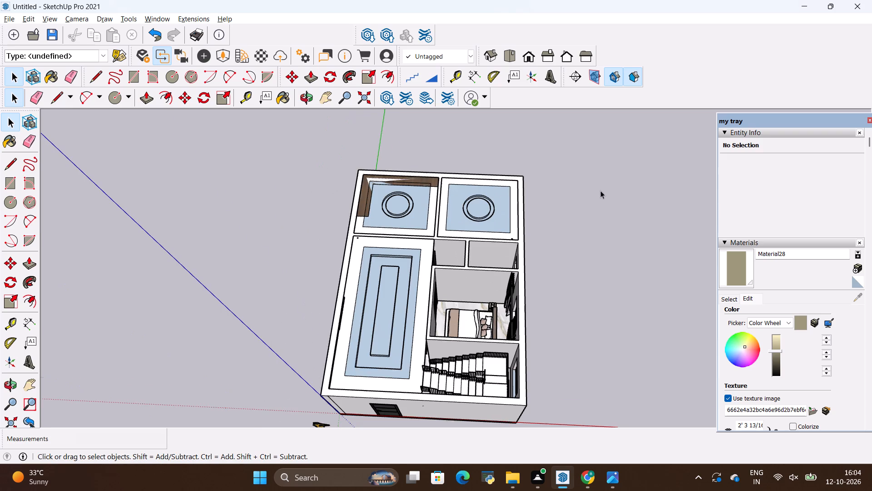
pyautogui.moveTo(229, 283); pyautogui.dragTo(564, 309, button='middle')
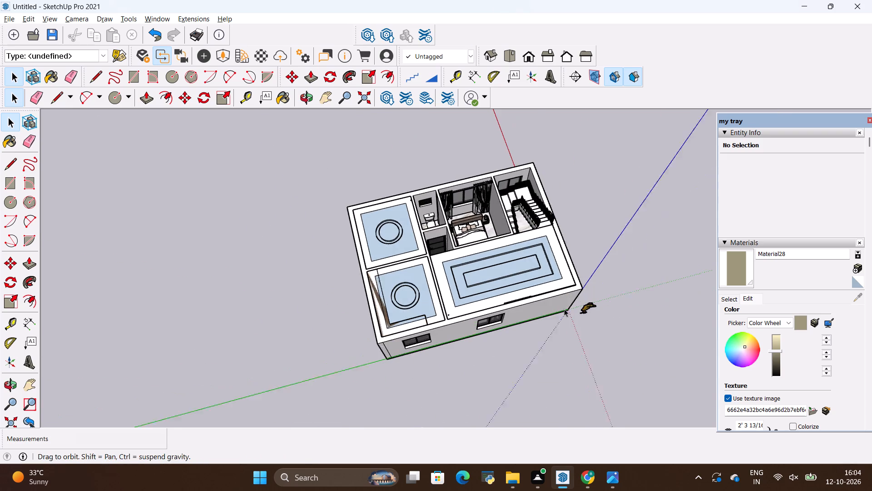
pyautogui.scroll(3, 568, 184)
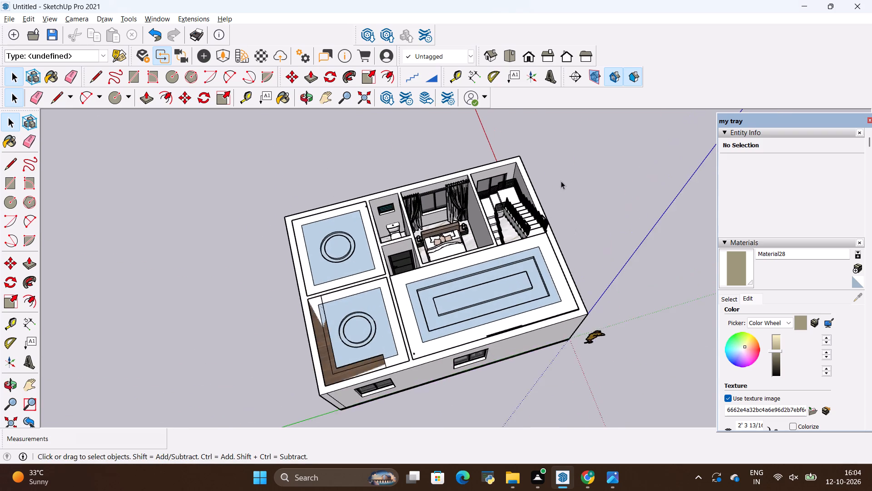
pyautogui.scroll(3, 561, 181)
pyautogui.moveTo(518, 323); pyautogui.dragTo(439, 292, button='middle')
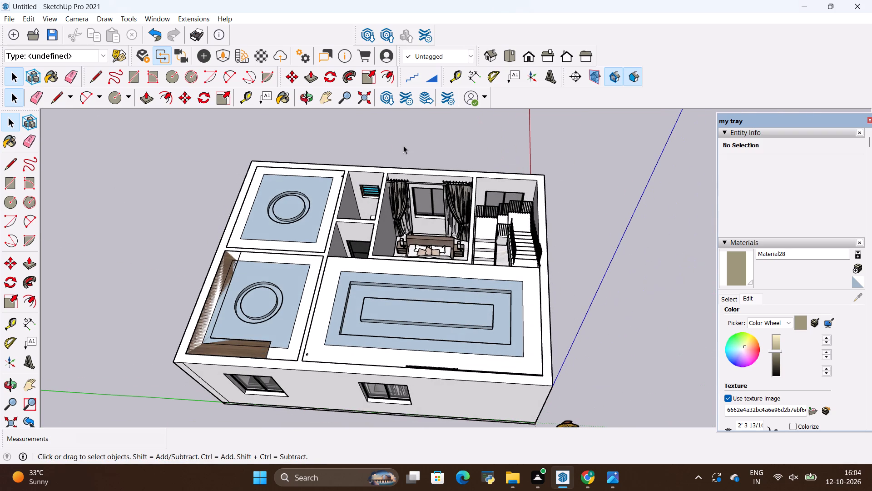
pyautogui.press('space')
pyautogui.click(403, 145)
pyautogui.scroll(3, 425, 140)
pyautogui.scroll(8, 447, 259)
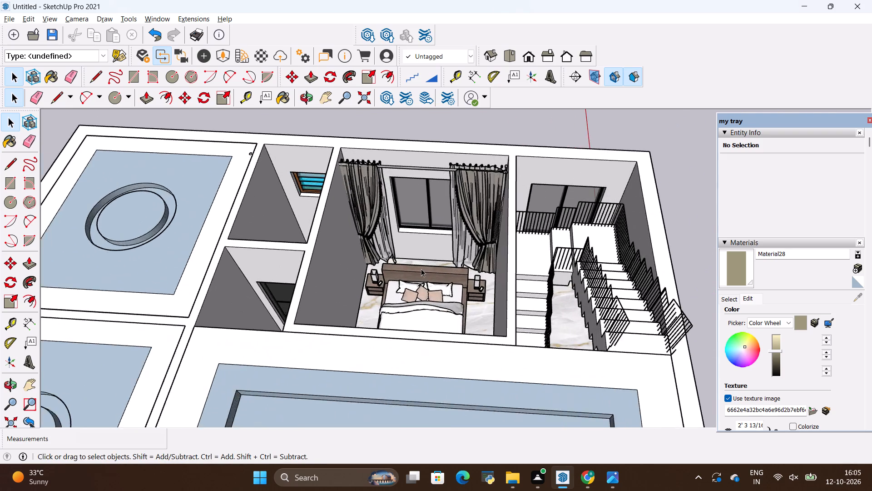
pyautogui.scroll(2, 421, 269)
pyautogui.scroll(-9, 421, 268)
pyautogui.press('space')
pyautogui.click(442, 152)
pyautogui.scroll(-5, 452, 177)
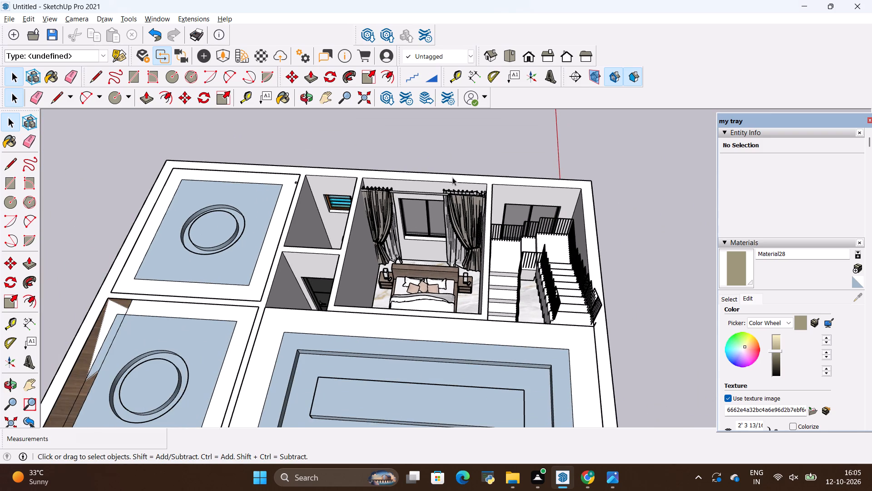
pyautogui.moveTo(396, 233); pyautogui.dragTo(302, 211, button='middle')
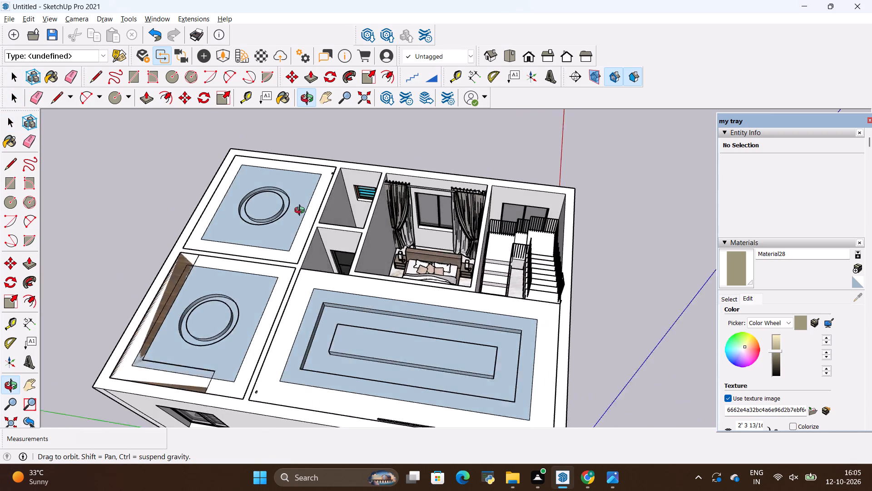
pyautogui.moveTo(302, 211); pyautogui.dragTo(299, 207, button='middle')
pyautogui.scroll(2, 300, 294)
pyautogui.scroll(3, 366, 236)
pyautogui.scroll(-9, 367, 236)
# Examine the living room's TV wall and low cabinet from the staircase side.
pyautogui.moveTo(441, 229); pyautogui.dragTo(205, 279, button='middle')
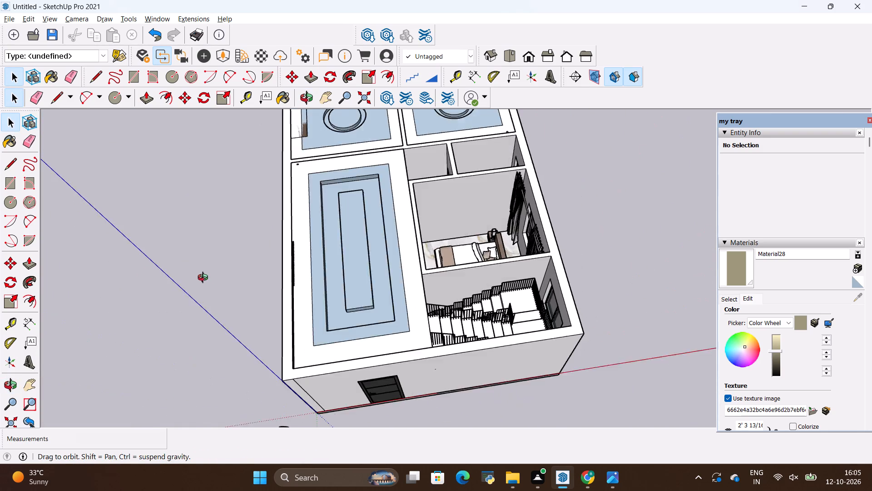
pyautogui.moveTo(205, 279); pyautogui.dragTo(179, 266, button='middle')
pyautogui.moveTo(486, 235); pyautogui.dragTo(221, 188, button='middle')
pyautogui.scroll(17, 386, 186)
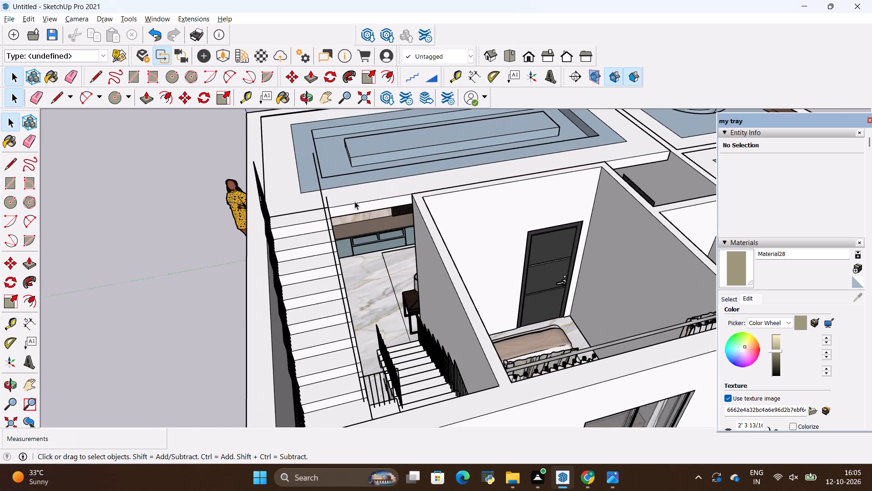
pyautogui.scroll(12, 356, 231)
pyautogui.moveTo(371, 230); pyautogui.dragTo(373, 164, button='middle')
pyautogui.keyDown('shift'); pyautogui.moveTo(473, 193); pyautogui.dragTo(405, 302, button='middle'); pyautogui.keyUp('shift')
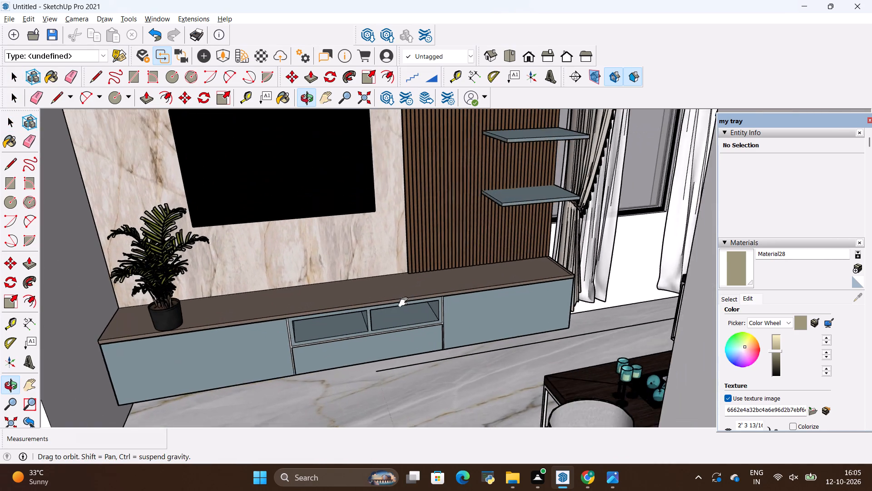
# Examine the living room's slatted wall with shelves, TV cabinet, curtained windows, sofa corner and tables at close range.
pyautogui.keyDown('shift'); pyautogui.moveTo(405, 302); pyautogui.dragTo(382, 324, button='middle'); pyautogui.keyUp('shift')
pyautogui.moveTo(415, 316); pyautogui.dragTo(508, 325, button='middle')
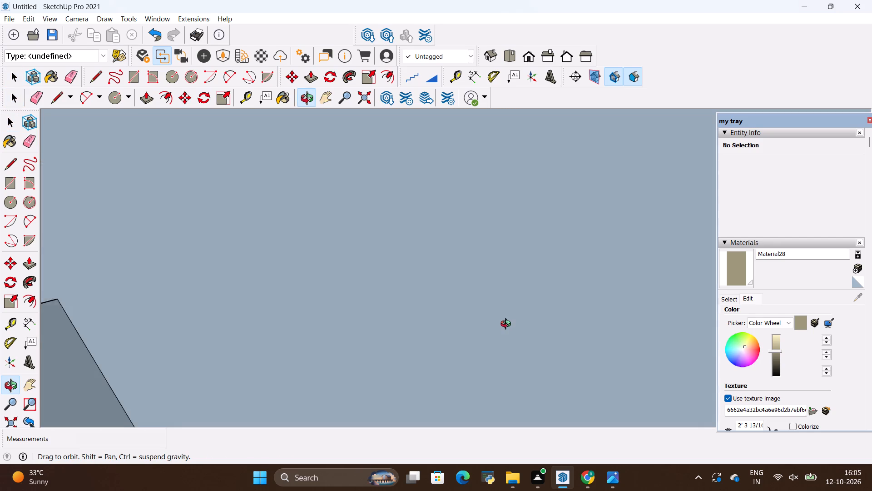
pyautogui.moveTo(508, 325); pyautogui.dragTo(459, 303, button='middle')
pyautogui.keyDown('shift'); pyautogui.moveTo(591, 282); pyautogui.dragTo(492, 286, button='middle'); pyautogui.keyUp('shift')
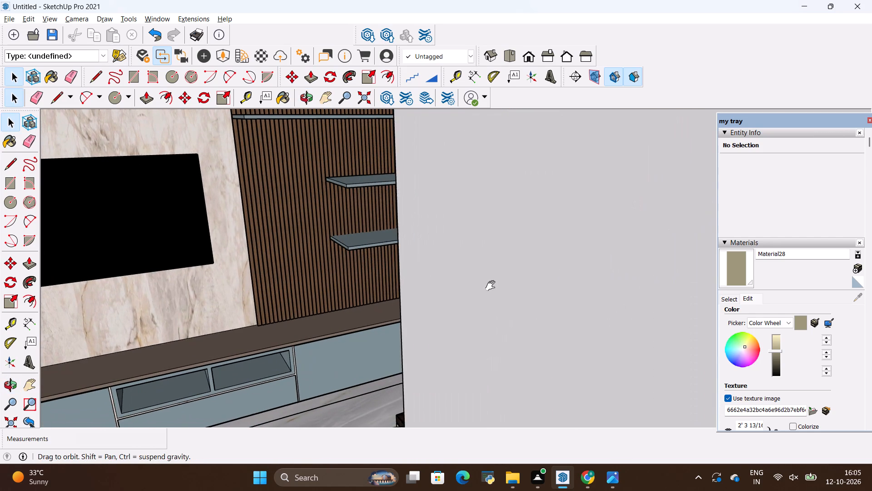
pyautogui.keyDown('shift'); pyautogui.moveTo(492, 286); pyautogui.dragTo(492, 286, button='middle'); pyautogui.keyUp('shift')
pyautogui.moveTo(505, 315); pyautogui.dragTo(607, 312, button='middle')
pyautogui.keyDown('shift'); pyautogui.scroll(1, 421, 297); pyautogui.keyUp('shift')
pyautogui.keyDown('shift'); pyautogui.moveTo(421, 298); pyautogui.dragTo(456, 304, button='middle'); pyautogui.keyUp('shift')
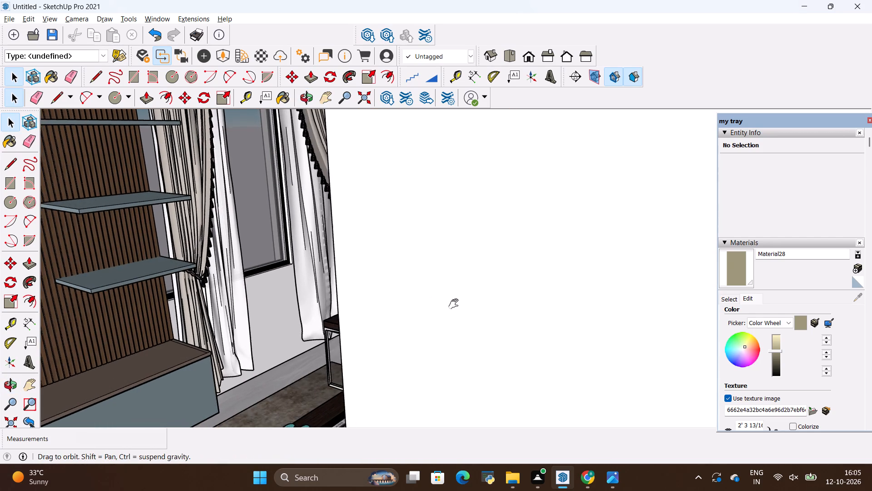
pyautogui.keyDown('shift'); pyautogui.moveTo(456, 304); pyautogui.dragTo(671, 296, button='middle'); pyautogui.keyUp('shift')
pyautogui.keyDown('shift'); pyautogui.moveTo(418, 295); pyautogui.dragTo(485, 305, button='middle'); pyautogui.keyUp('shift')
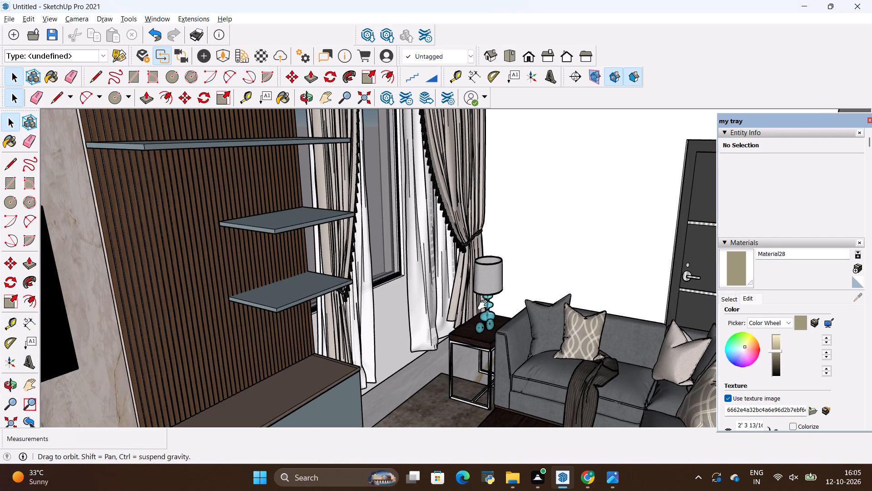
pyautogui.keyDown('shift'); pyautogui.moveTo(485, 305); pyautogui.dragTo(473, 359, button='middle'); pyautogui.keyUp('shift')
pyautogui.keyDown('shift'); pyautogui.moveTo(469, 261); pyautogui.dragTo(501, 296, button='middle'); pyautogui.keyUp('shift')
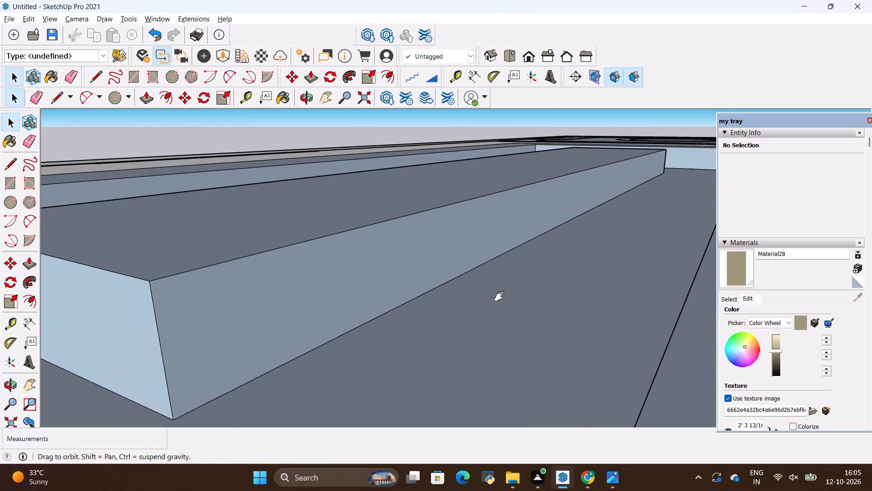
pyautogui.keyDown('shift'); pyautogui.moveTo(501, 296); pyautogui.dragTo(517, 249, button='middle'); pyautogui.keyUp('shift')
pyautogui.moveTo(466, 270); pyautogui.dragTo(476, 233, button='middle')
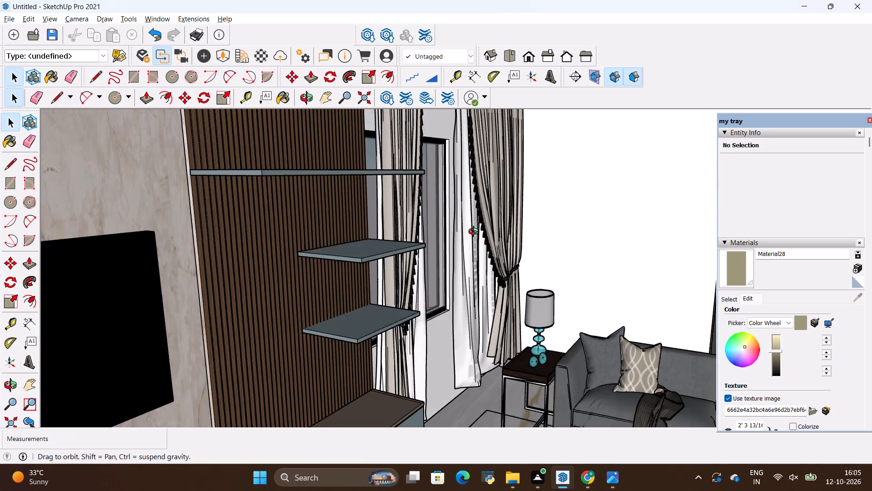
pyautogui.moveTo(476, 233); pyautogui.dragTo(478, 213, button='middle')
pyautogui.keyDown('shift'); pyautogui.moveTo(497, 215); pyautogui.dragTo(534, 187, button='middle'); pyautogui.keyUp('shift')
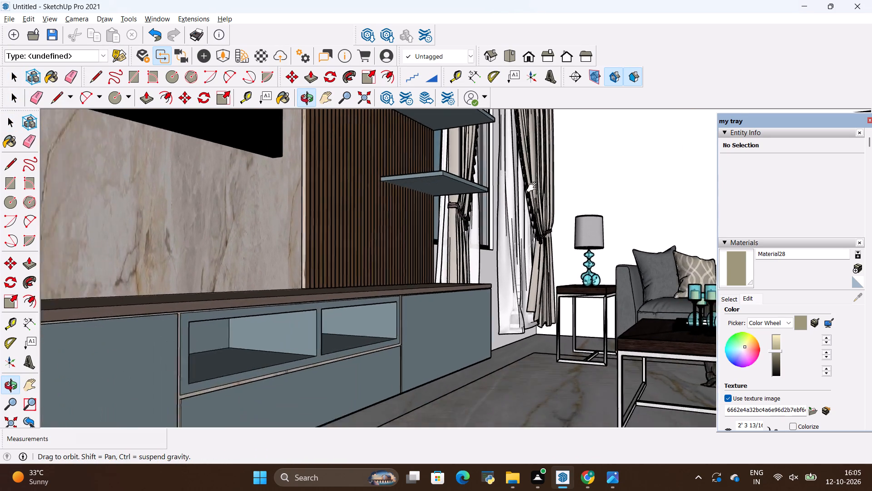
pyautogui.keyDown('shift'); pyautogui.moveTo(534, 187); pyautogui.dragTo(424, 158, button='middle'); pyautogui.keyUp('shift')
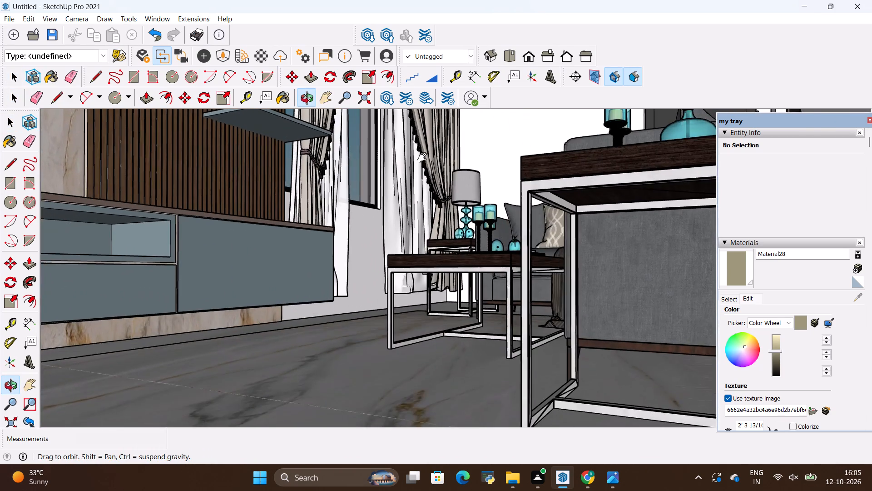
pyautogui.keyDown('shift'); pyautogui.moveTo(424, 158); pyautogui.dragTo(428, 155, button='middle'); pyautogui.keyUp('shift')
pyautogui.keyDown('shift'); pyautogui.moveTo(423, 356); pyautogui.dragTo(456, 320, button='middle'); pyautogui.keyUp('shift')
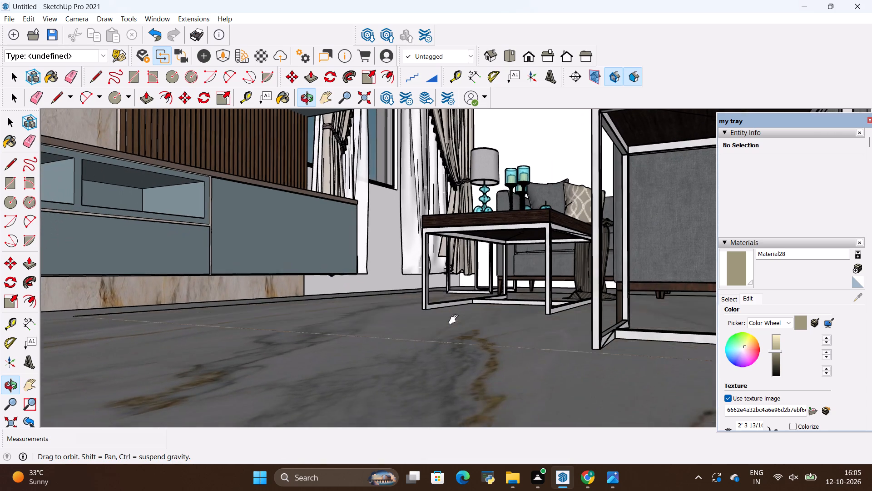
pyautogui.keyDown('shift'); pyautogui.moveTo(456, 320); pyautogui.dragTo(461, 358, button='middle'); pyautogui.keyUp('shift')
pyautogui.keyDown('shift'); pyautogui.moveTo(505, 211); pyautogui.dragTo(511, 239, button='middle'); pyautogui.keyUp('shift')
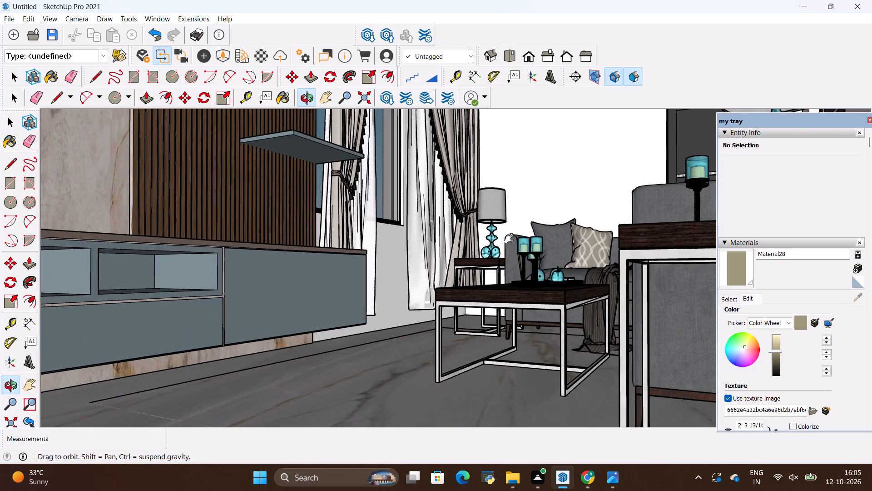
pyautogui.keyDown('shift'); pyautogui.moveTo(511, 239); pyautogui.dragTo(511, 240, button='middle'); pyautogui.keyUp('shift')
# Examine the staircase and the whole house from above, including the fitted ceiling panels and the rooms still open.
pyautogui.moveTo(484, 256); pyautogui.dragTo(484, 236, button='middle')
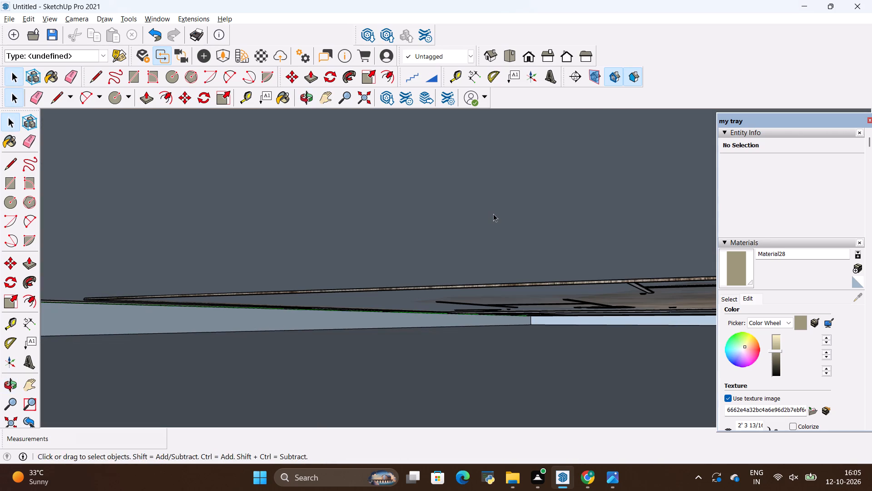
pyautogui.moveTo(493, 214); pyautogui.dragTo(510, 325, button='middle')
pyautogui.scroll(-9, 512, 302)
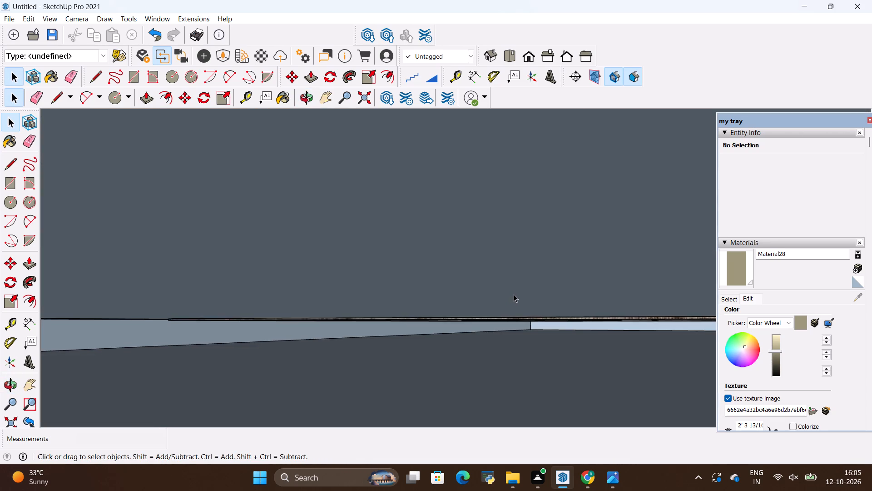
pyautogui.scroll(-20, 514, 294)
pyautogui.scroll(-1, 514, 294)
pyautogui.scroll(-7, 531, 351)
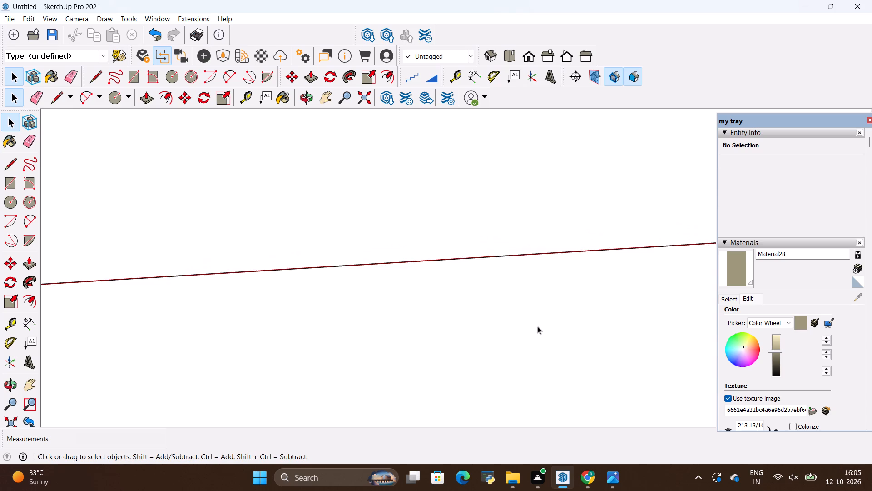
pyautogui.scroll(-20, 537, 326)
pyautogui.scroll(-13, 537, 326)
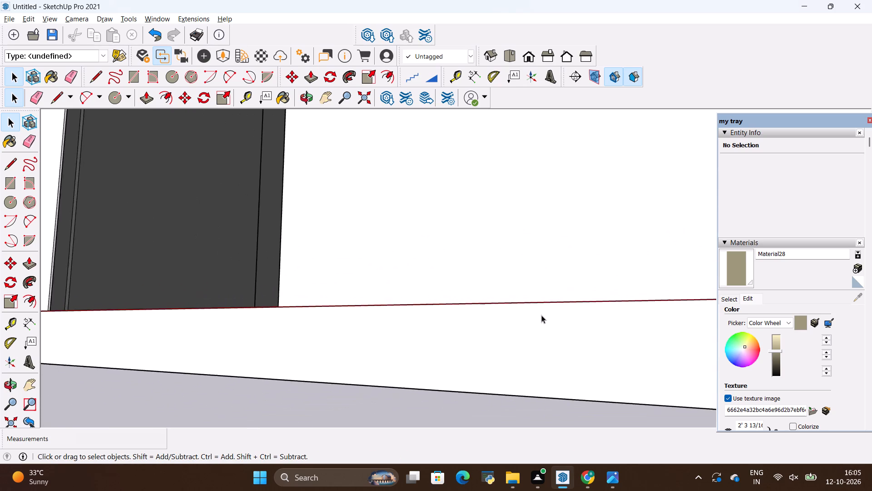
pyautogui.scroll(-20, 541, 315)
pyautogui.scroll(-12, 541, 315)
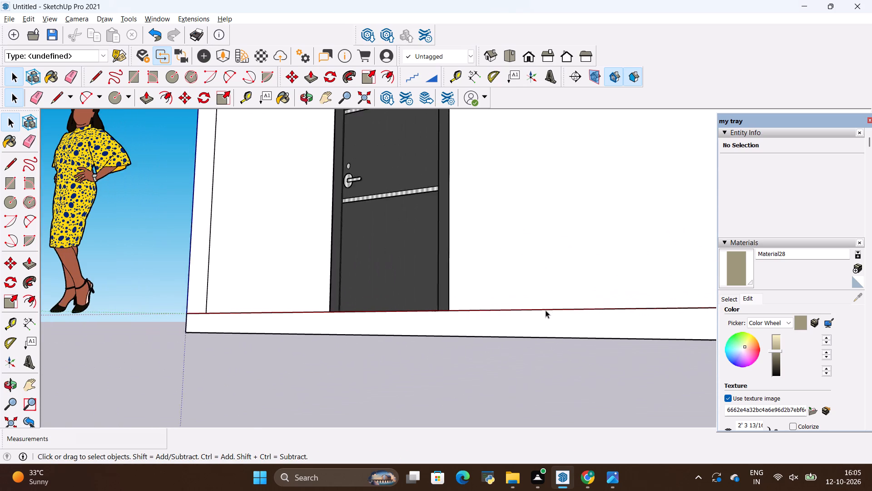
pyautogui.moveTo(545, 194); pyautogui.dragTo(301, 369, button='middle')
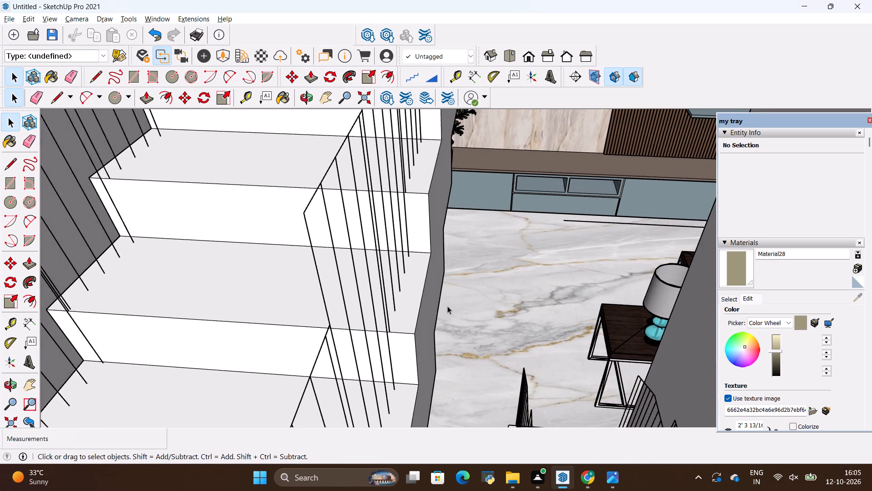
pyautogui.scroll(-11, 451, 306)
pyautogui.scroll(-13, 488, 298)
pyautogui.click(327, 249)
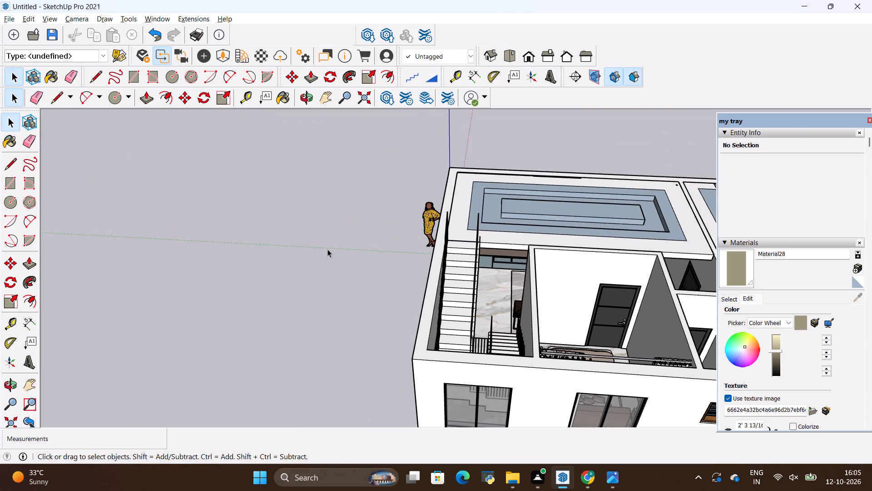
pyautogui.scroll(-17, 327, 249)
pyautogui.press('space')
pyautogui.click(559, 156)
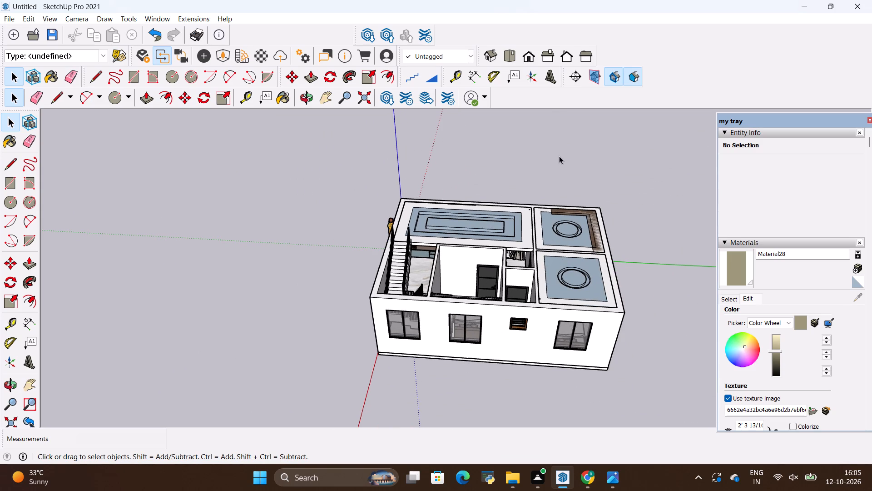
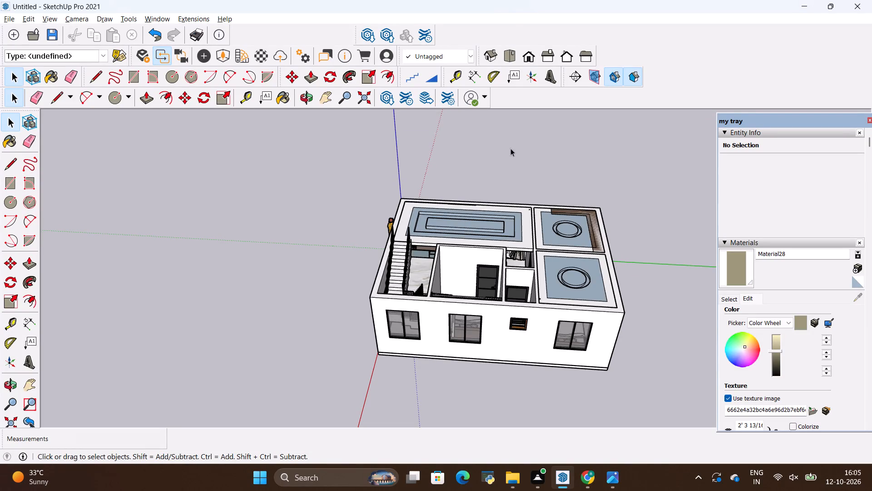
# Place a section plane on the exterior wall with the entrance door, keeping the name Section 1 and symbol 1.
pyautogui.scroll(1, 525, 5)
pyautogui.scroll(2, 347, 27)
pyautogui.scroll(-2, 311, 20)
pyautogui.scroll(3, 300, 288)
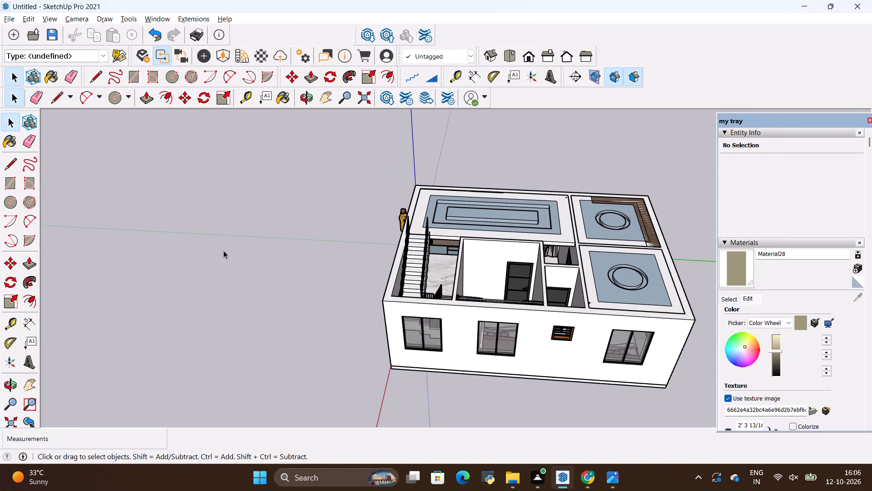
pyautogui.moveTo(227, 251); pyautogui.dragTo(579, 184, button='middle')
pyautogui.scroll(2, 533, 295)
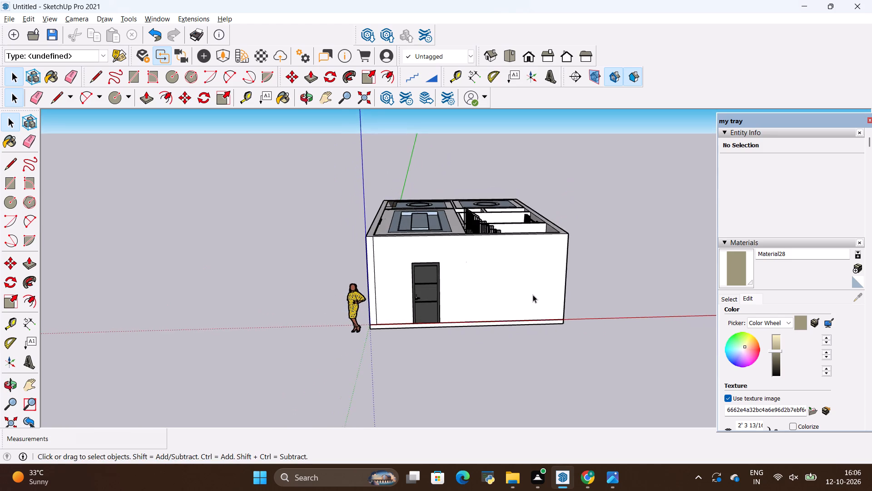
pyautogui.scroll(1, 507, 234)
pyautogui.click(568, 75)
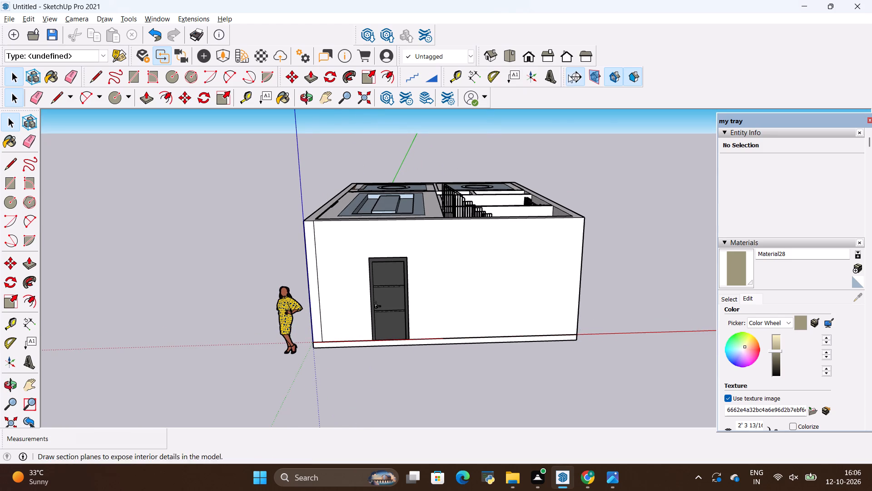
pyautogui.click(530, 264)
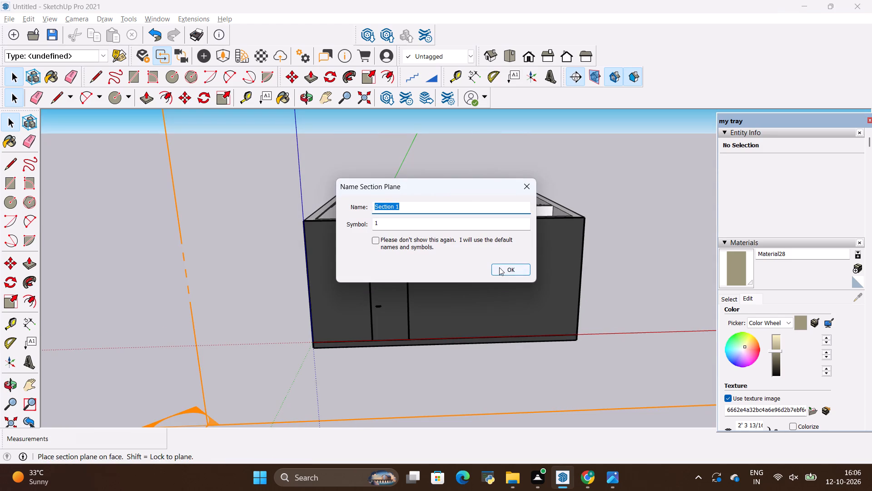
pyautogui.click(499, 267)
# Move the section plane inward about 9 1/4 inches so it cuts through the entrance wall, and deselect it.
pyautogui.press('m')
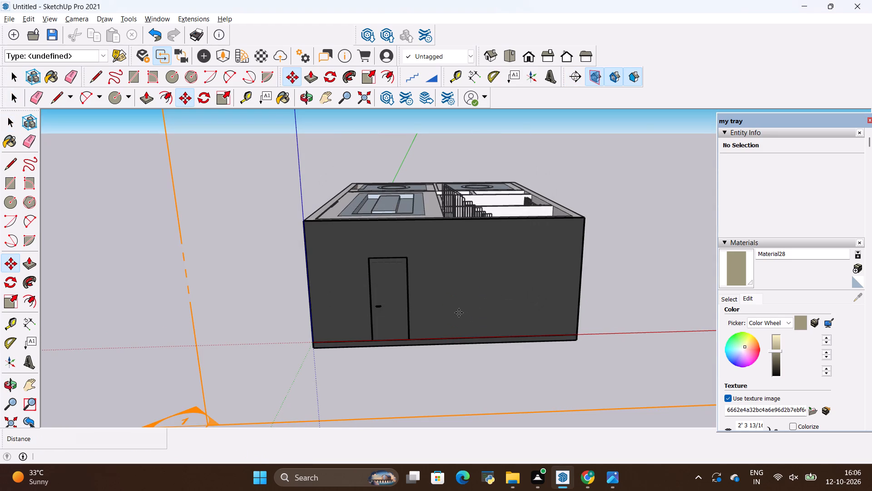
pyautogui.click(459, 307)
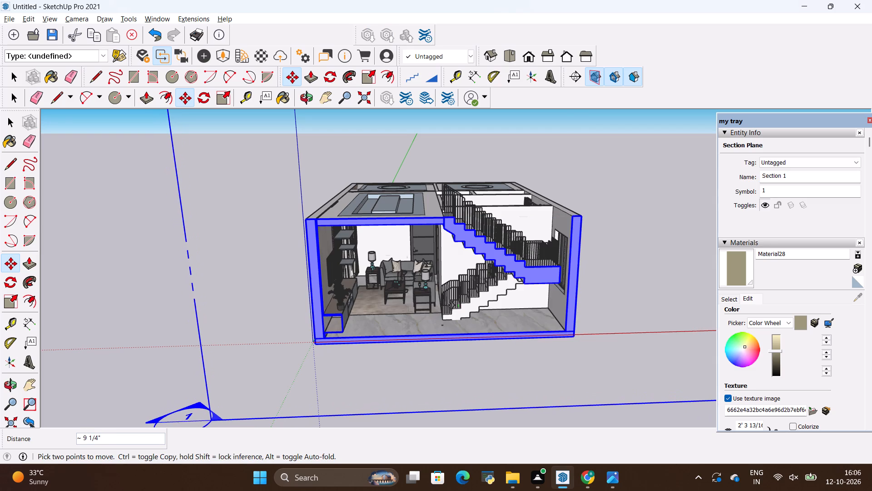
pyautogui.click(452, 305)
pyautogui.press('space')
pyautogui.click(246, 304)
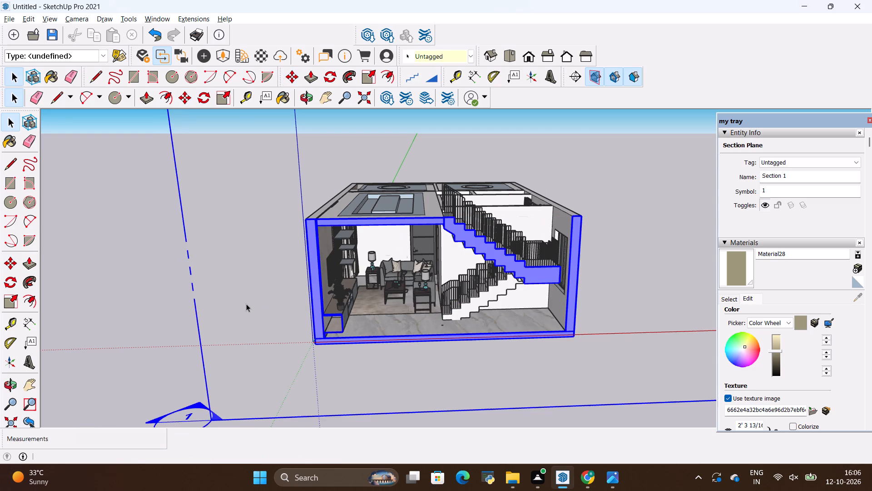
pyautogui.press('space')
pyautogui.click(131, 303)
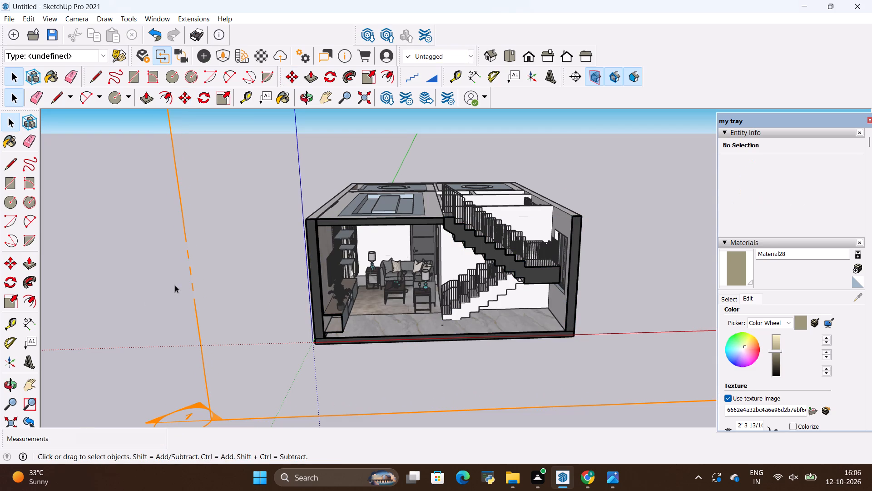
pyautogui.click(175, 284)
# Examine the living room's ceiling panel, TV wall, sofa area and staircase through the section cut.
pyautogui.scroll(8, 426, 263)
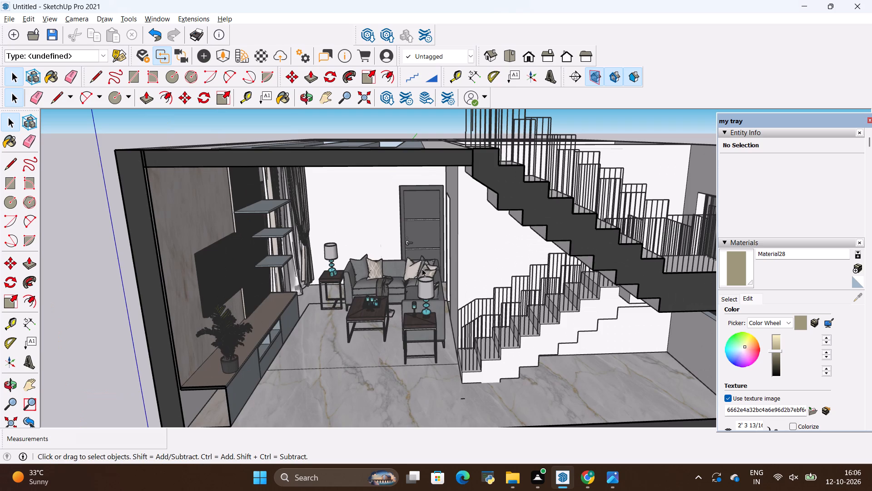
pyautogui.moveTo(438, 298); pyautogui.dragTo(407, 290, button='middle')
pyautogui.keyDown('shift'); pyautogui.moveTo(411, 260); pyautogui.dragTo(411, 280, button='middle'); pyautogui.keyUp('shift')
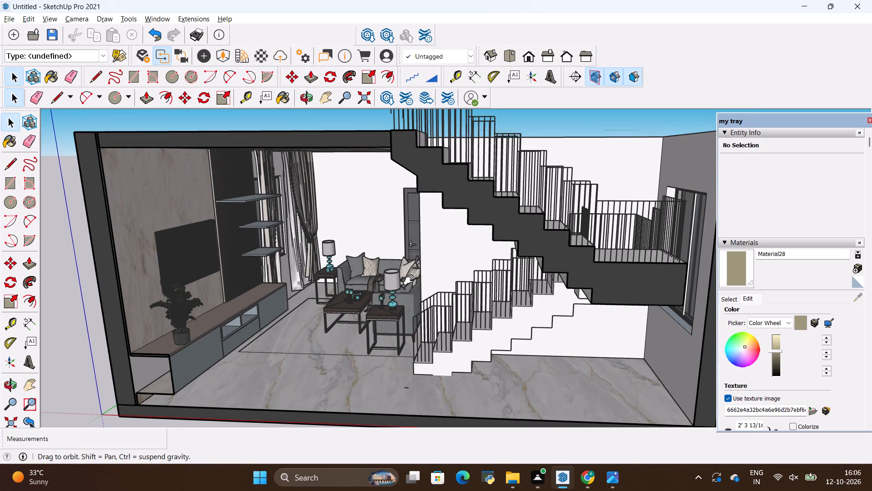
pyautogui.keyDown('shift'); pyautogui.moveTo(411, 280); pyautogui.dragTo(411, 286, button='middle'); pyautogui.keyUp('shift')
pyautogui.moveTo(401, 291); pyautogui.dragTo(399, 256, button='middle')
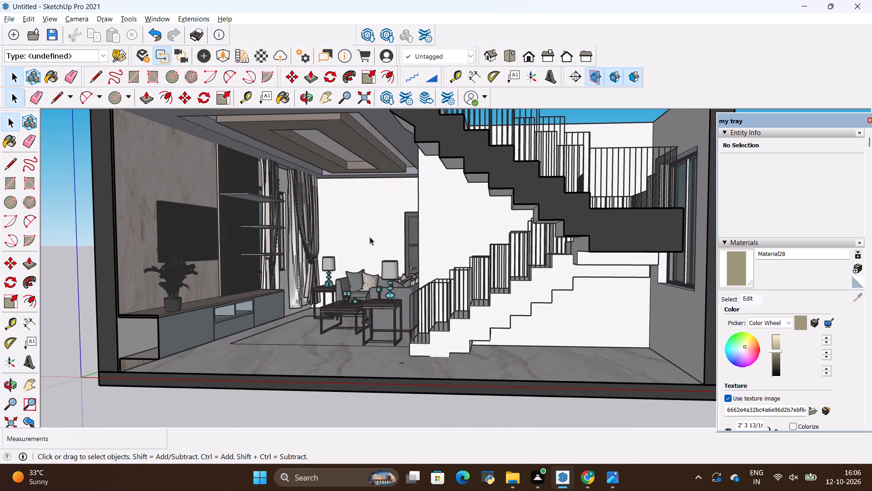
pyautogui.scroll(3, 307, 183)
pyautogui.keyDown('shift'); pyautogui.moveTo(320, 180); pyautogui.dragTo(358, 203, button='middle'); pyautogui.keyUp('shift')
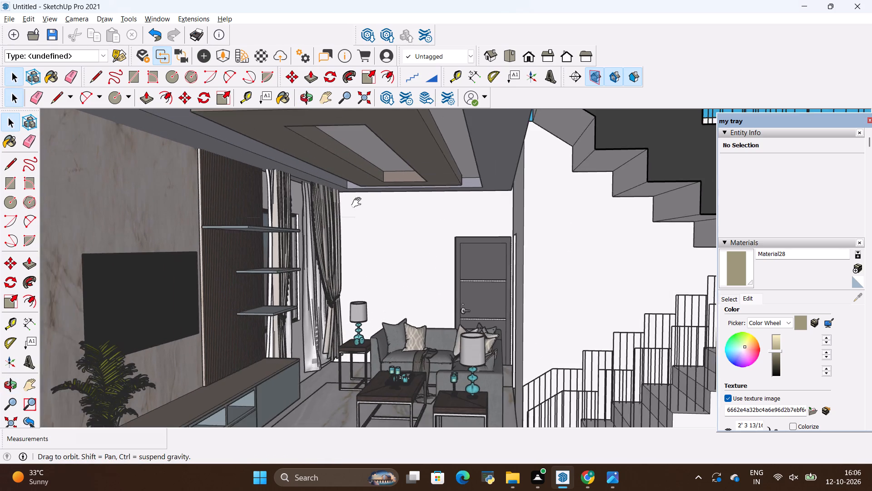
pyautogui.keyDown('shift'); pyautogui.moveTo(358, 203); pyautogui.dragTo(364, 198, button='middle'); pyautogui.keyUp('shift')
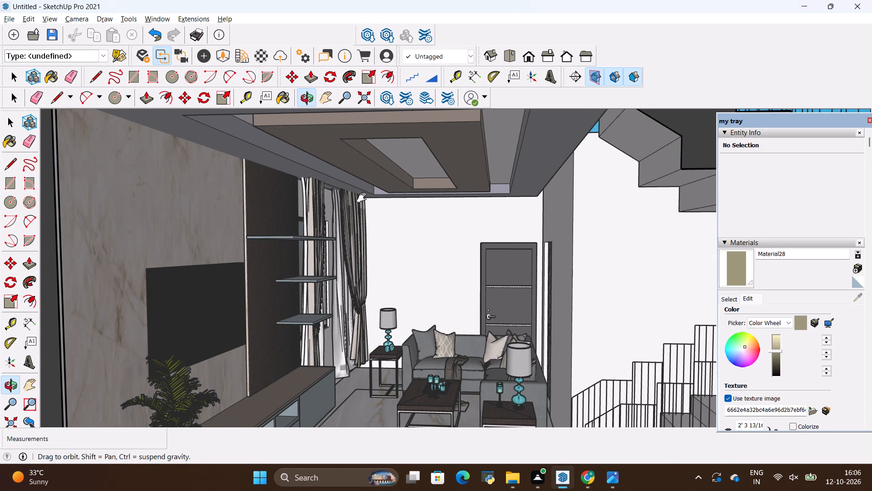
pyautogui.keyDown('shift'); pyautogui.moveTo(364, 198); pyautogui.dragTo(348, 179, button='middle'); pyautogui.keyUp('shift')
# Draw a rectangle about 30 ft by 21 ft across the top of the walls, covering the whole house.
pyautogui.moveTo(392, 174); pyautogui.dragTo(376, 317, button='middle')
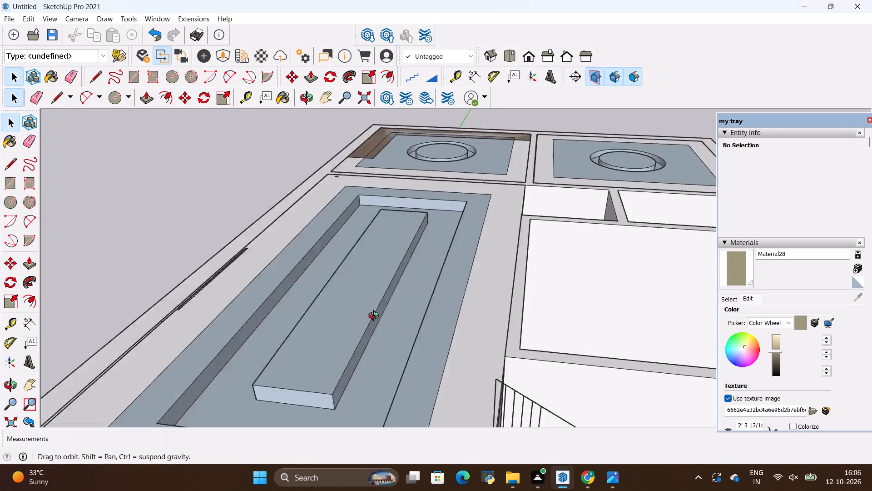
pyautogui.moveTo(376, 317); pyautogui.dragTo(376, 317, button='middle')
pyautogui.scroll(-10, 370, 270)
pyautogui.scroll(-10, 402, 252)
pyautogui.press('r')
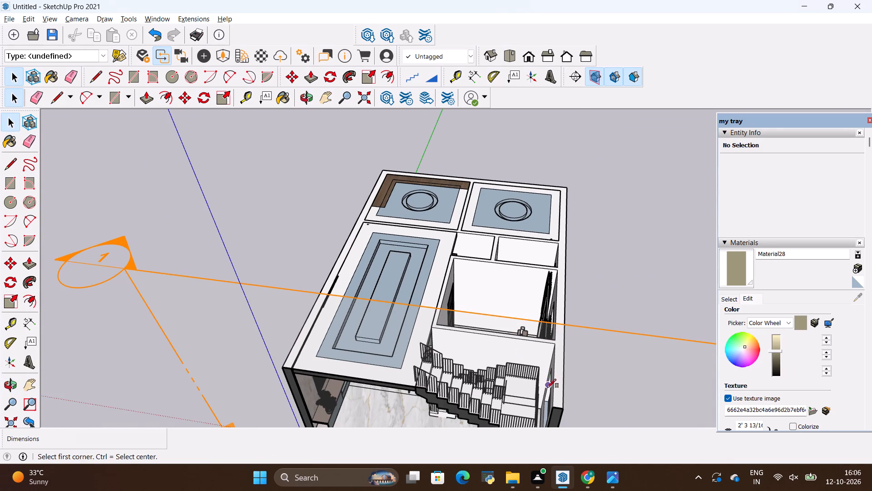
pyautogui.click(550, 406)
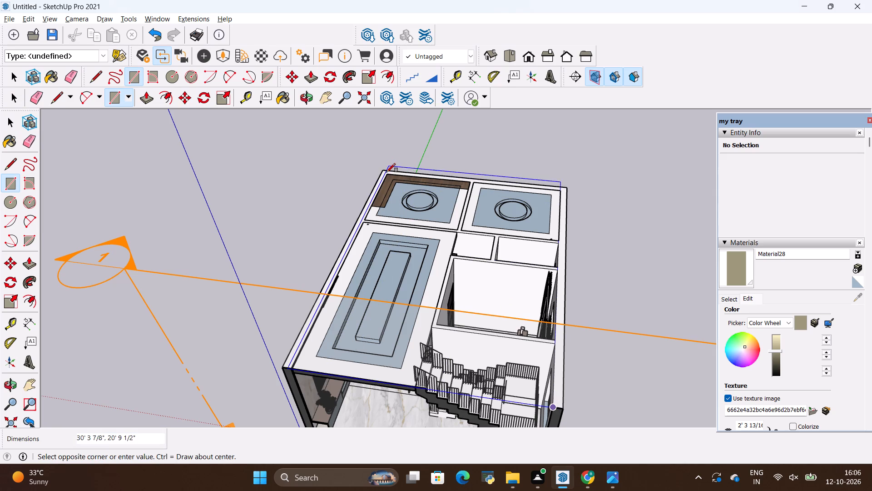
pyautogui.click(386, 175)
pyautogui.press('space')
pyautogui.click(343, 177)
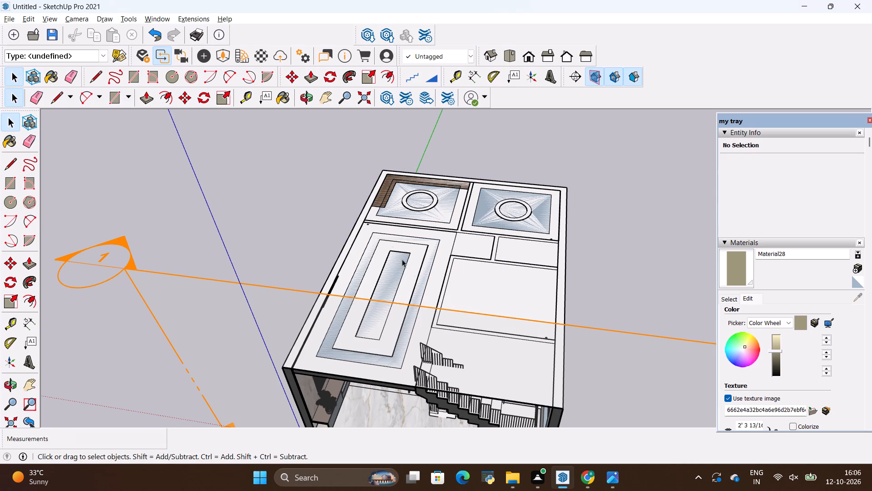
# Examine the underside of the living room's stepped ceiling panel and its closed recesses through the section cut.
pyautogui.moveTo(428, 297); pyautogui.dragTo(450, 157, button='middle')
pyautogui.moveTo(434, 301); pyautogui.dragTo(432, 209, button='middle')
pyautogui.keyDown('shift'); pyautogui.moveTo(411, 201); pyautogui.dragTo(413, 238, button='middle'); pyautogui.keyUp('shift')
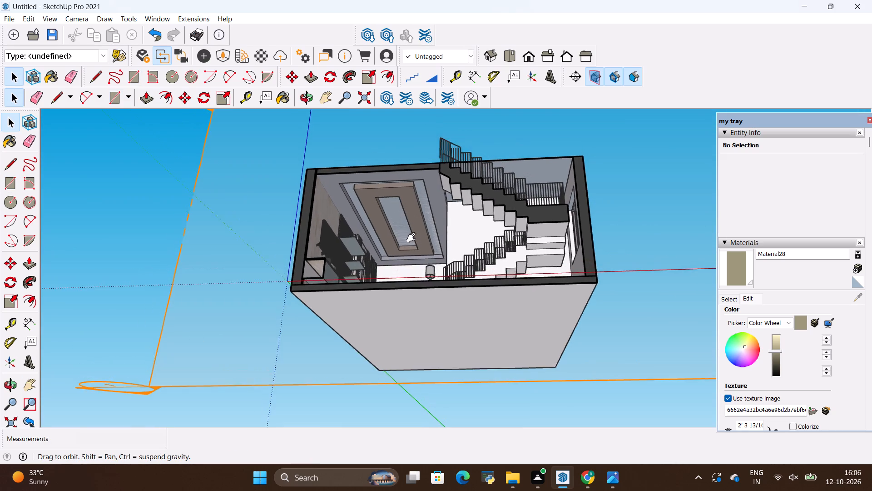
pyautogui.keyDown('shift'); pyautogui.moveTo(413, 238); pyautogui.dragTo(417, 274, button='middle'); pyautogui.keyUp('shift')
pyautogui.scroll(7, 417, 297)
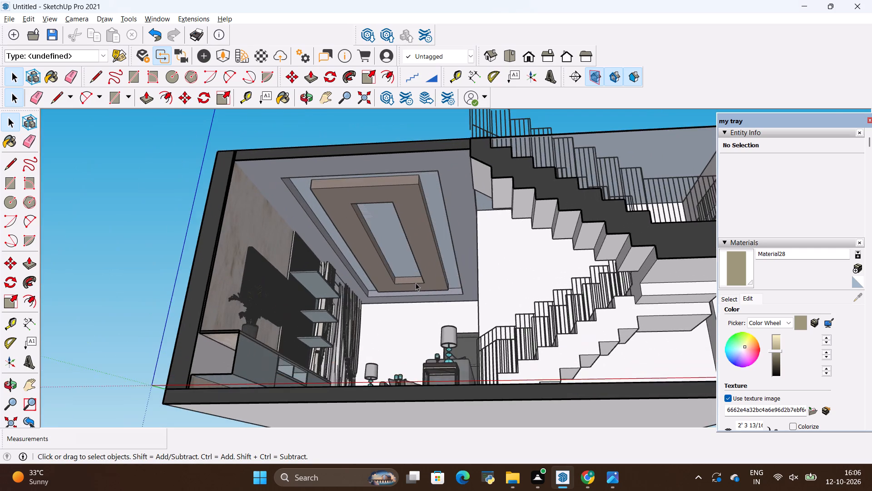
pyautogui.scroll(4, 416, 281)
pyautogui.moveTo(417, 269); pyautogui.dragTo(416, 277, button='middle')
pyautogui.scroll(-1, 414, 269)
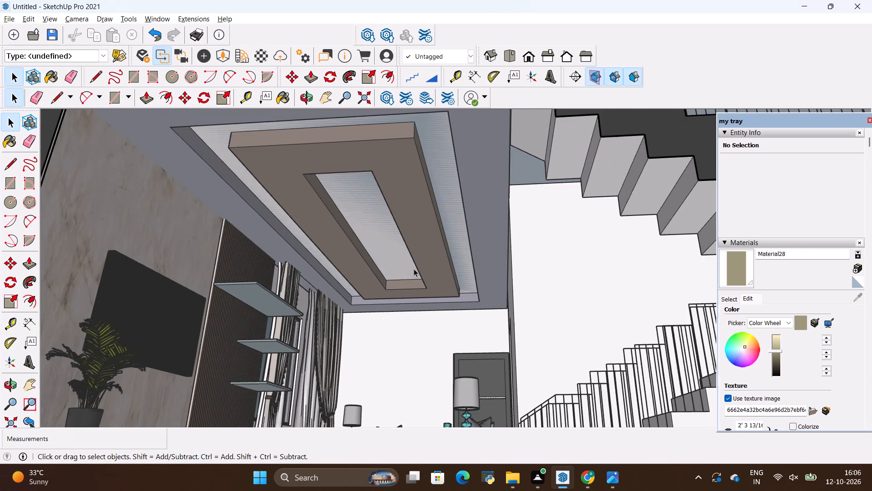
pyautogui.scroll(-3, 414, 269)
pyautogui.moveTo(426, 251); pyautogui.dragTo(421, 273, button='middle')
pyautogui.keyDown('shift'); pyautogui.moveTo(395, 288); pyautogui.dragTo(397, 247, button='middle'); pyautogui.keyUp('shift')
pyautogui.moveTo(391, 254); pyautogui.dragTo(377, 272, button='middle')
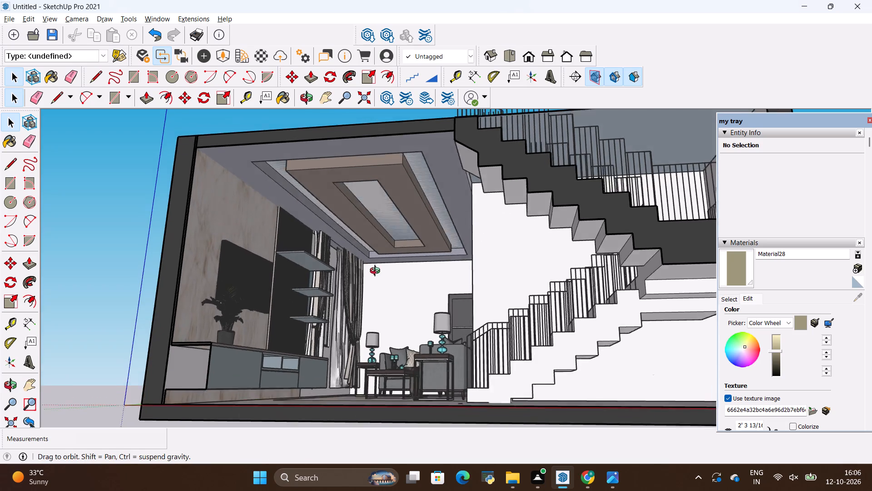
pyautogui.moveTo(377, 272); pyautogui.dragTo(373, 274, button='middle')
# Examine the living room's marble TV wall, slatted shelving, low cabinet, curtains and sofa corner from inside the section cut.
pyautogui.scroll(3, 317, 326)
pyautogui.keyDown('shift'); pyautogui.moveTo(374, 326); pyautogui.dragTo(372, 315, button='middle'); pyautogui.keyUp('shift')
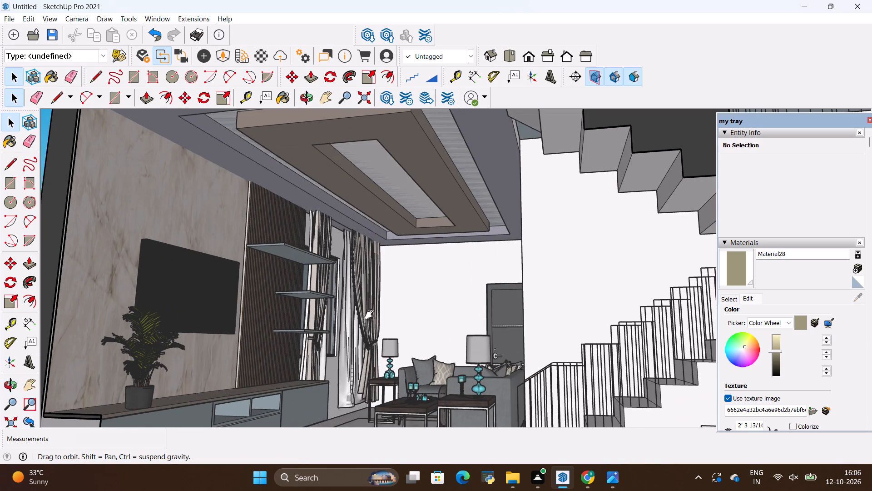
pyautogui.keyDown('shift'); pyautogui.moveTo(372, 315); pyautogui.dragTo(367, 283, button='middle'); pyautogui.keyUp('shift')
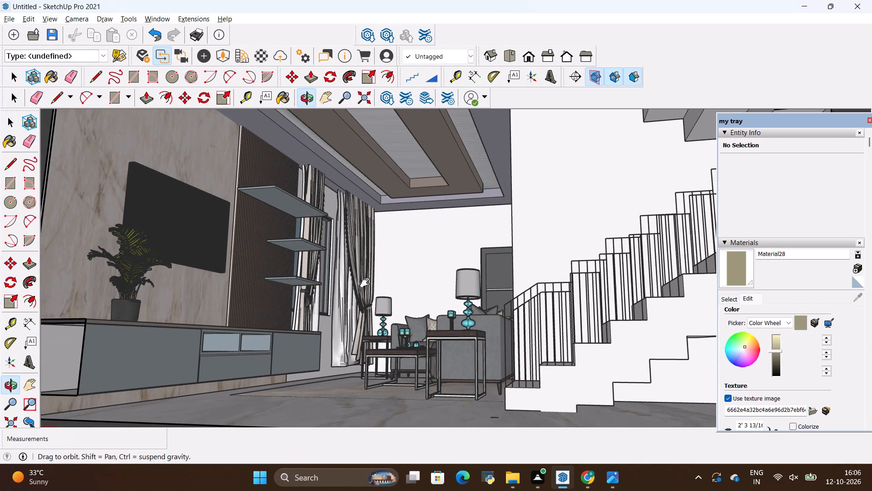
pyautogui.keyDown('shift'); pyautogui.moveTo(367, 283); pyautogui.dragTo(369, 288, button='middle'); pyautogui.keyUp('shift')
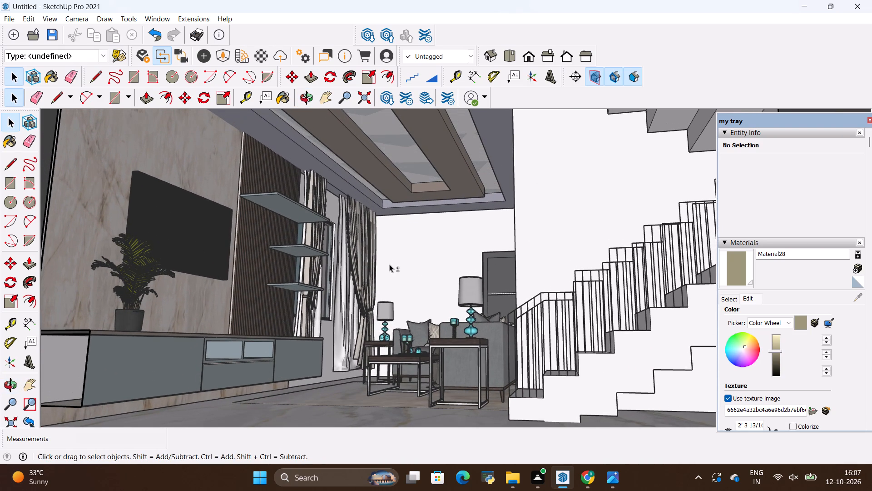
pyautogui.keyDown('shift'); pyautogui.moveTo(389, 265); pyautogui.dragTo(388, 288, button='middle'); pyautogui.keyUp('shift')
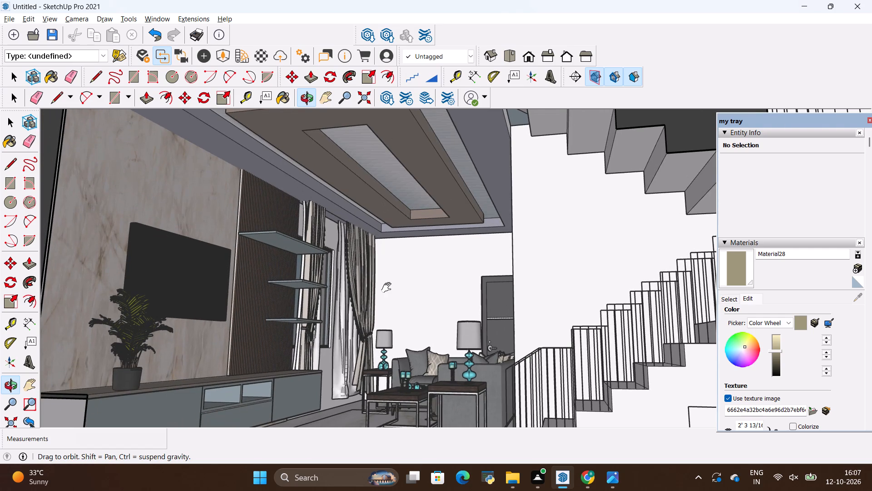
pyautogui.keyDown('shift'); pyautogui.moveTo(388, 288); pyautogui.dragTo(431, 284, button='middle'); pyautogui.keyUp('shift')
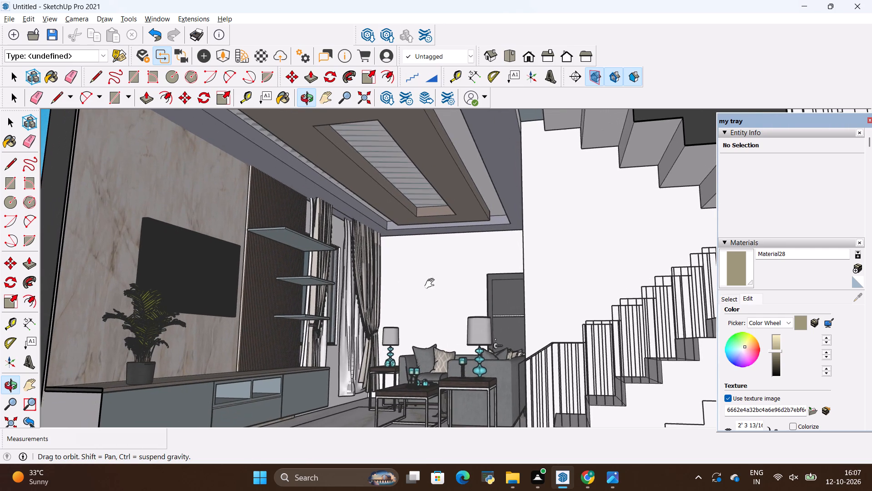
pyautogui.keyDown('shift'); pyautogui.moveTo(431, 284); pyautogui.dragTo(434, 284, button='middle'); pyautogui.keyUp('shift')
pyautogui.moveTo(394, 306); pyautogui.dragTo(326, 316, button='middle')
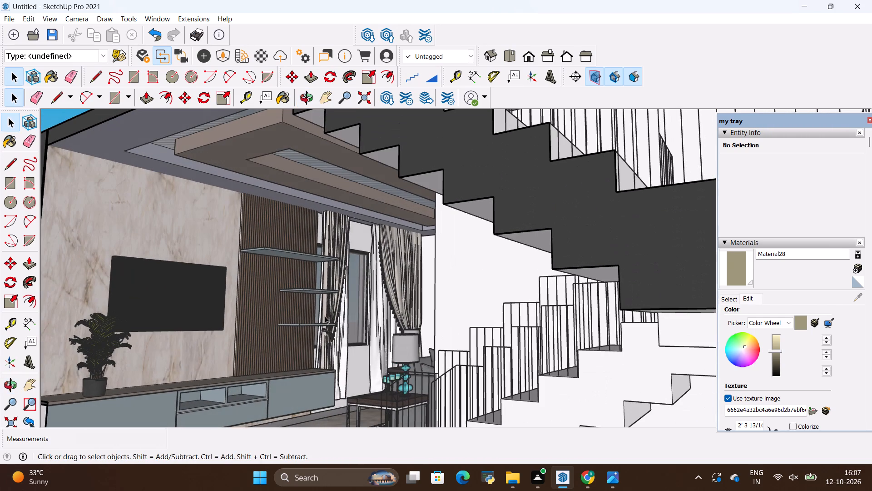
pyautogui.keyDown('shift'); pyautogui.moveTo(308, 351); pyautogui.dragTo(327, 320, button='middle'); pyautogui.keyUp('shift')
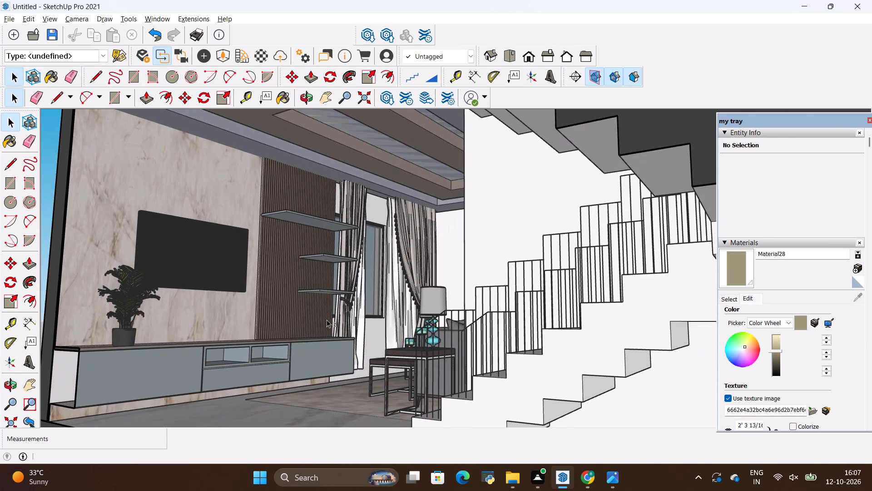
pyautogui.moveTo(327, 321); pyautogui.dragTo(318, 331, button='middle')
pyautogui.keyDown('shift'); pyautogui.moveTo(318, 331); pyautogui.dragTo(313, 326, button='middle'); pyautogui.keyUp('shift')
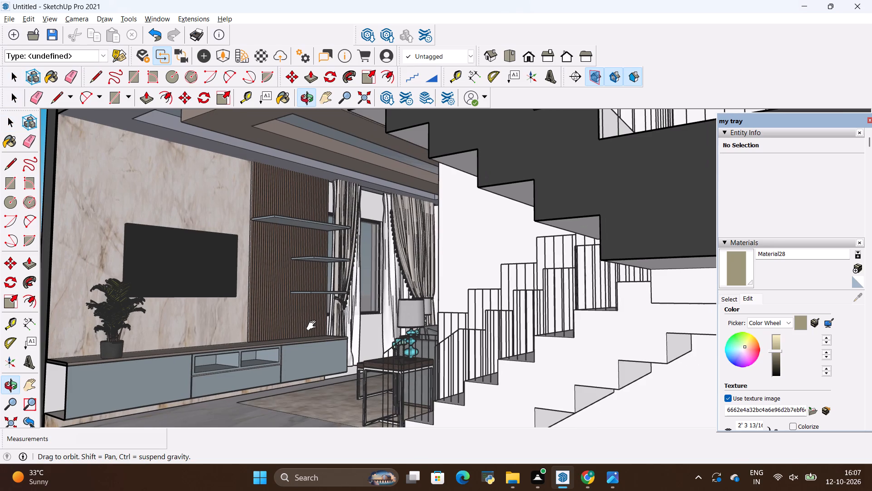
pyautogui.keyDown('shift'); pyautogui.moveTo(313, 326); pyautogui.dragTo(313, 325, button='middle'); pyautogui.keyUp('shift')
pyautogui.scroll(2, 309, 326)
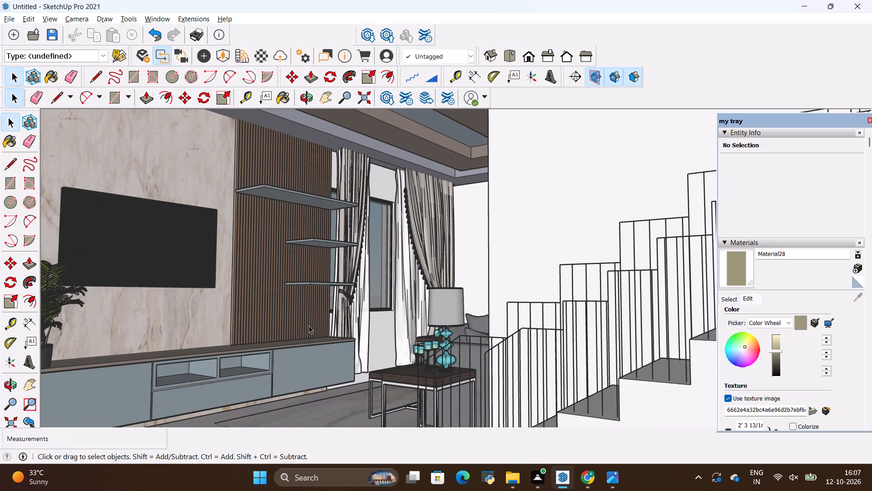
pyautogui.keyDown('shift'); pyautogui.moveTo(301, 324); pyautogui.dragTo(331, 347, button='middle'); pyautogui.keyUp('shift')
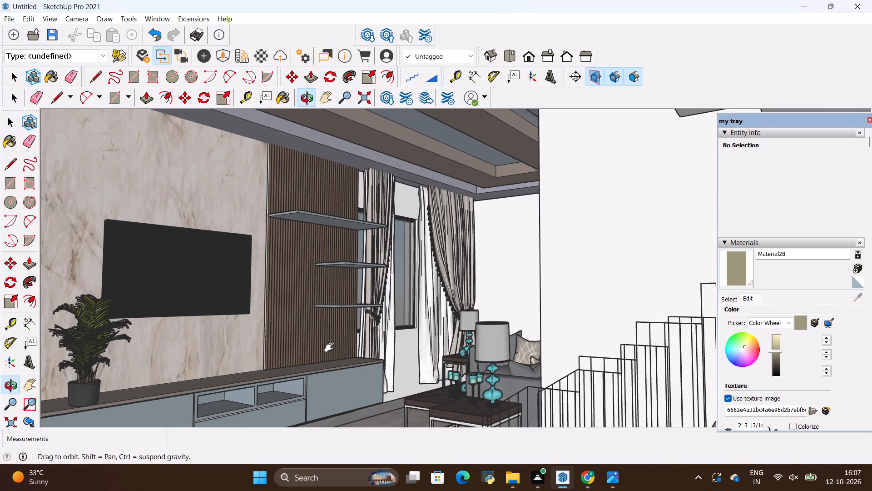
pyautogui.keyDown('shift'); pyautogui.moveTo(331, 347); pyautogui.dragTo(350, 368, button='middle'); pyautogui.keyUp('shift')
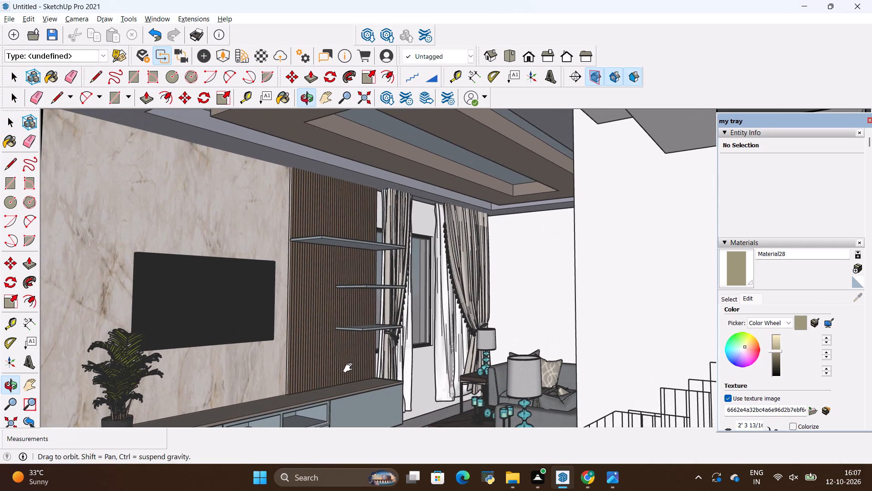
pyautogui.keyDown('shift'); pyautogui.moveTo(350, 368); pyautogui.dragTo(351, 367, button='middle'); pyautogui.keyUp('shift')
pyautogui.keyDown('shift'); pyautogui.moveTo(349, 380); pyautogui.dragTo(368, 353, button='middle'); pyautogui.keyUp('shift')
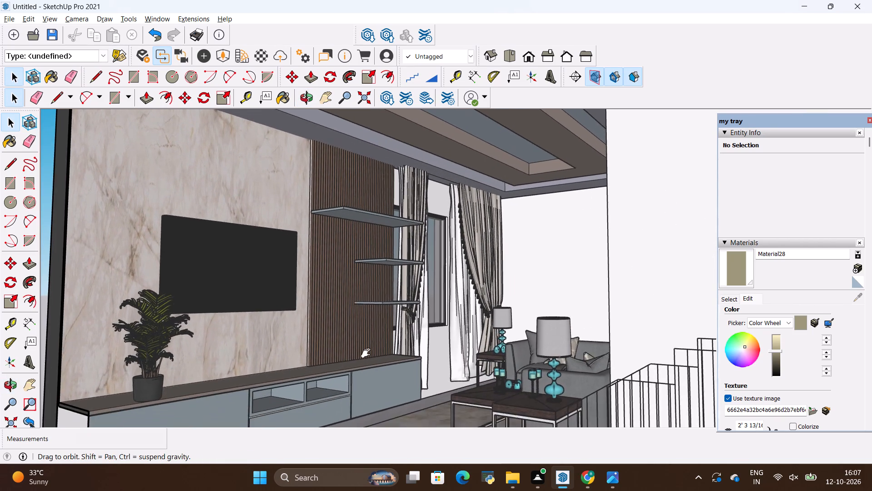
pyautogui.keyDown('shift'); pyautogui.moveTo(368, 353); pyautogui.dragTo(336, 294, button='middle'); pyautogui.keyUp('shift')
pyautogui.moveTo(333, 294); pyautogui.dragTo(350, 327, button='middle')
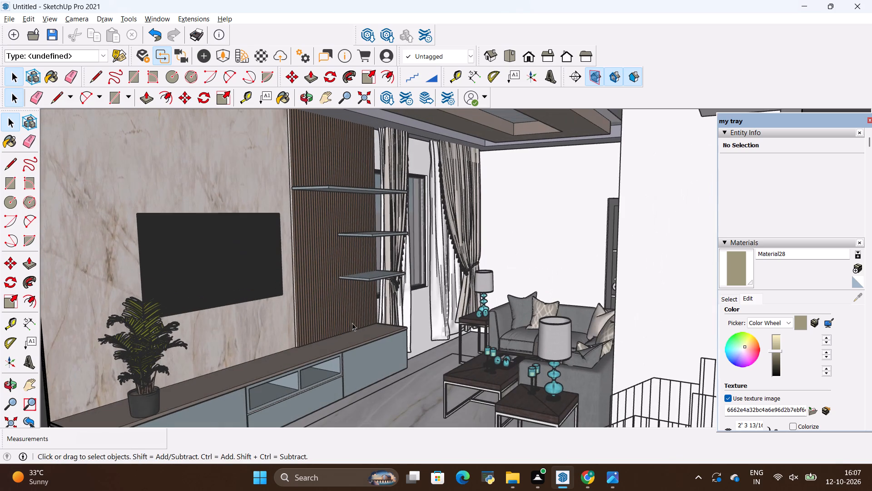
# Examine the staircase flights and railings beside the living room's TV wall and ceiling panel through the section cut.
pyautogui.keyDown('shift'); pyautogui.moveTo(419, 278); pyautogui.dragTo(391, 259, button='middle'); pyautogui.keyUp('shift')
pyautogui.moveTo(446, 303); pyautogui.dragTo(430, 271, button='middle')
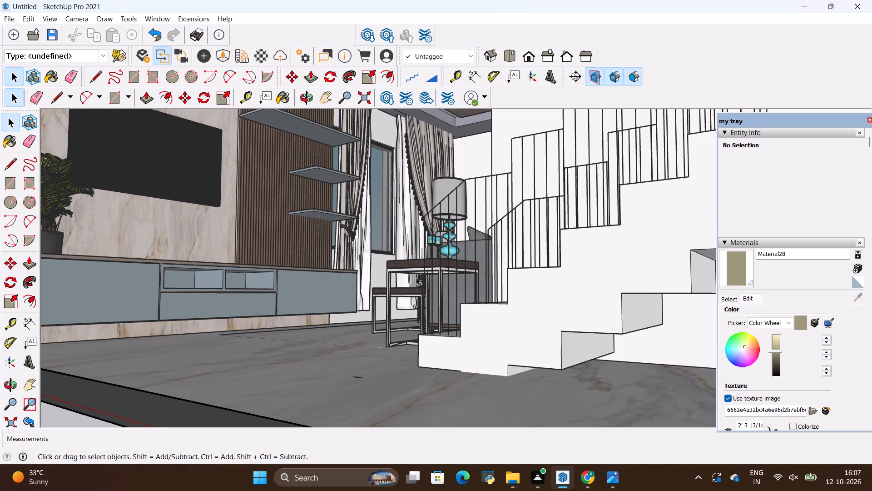
pyautogui.scroll(2, 370, 185)
pyautogui.scroll(-3, 376, 190)
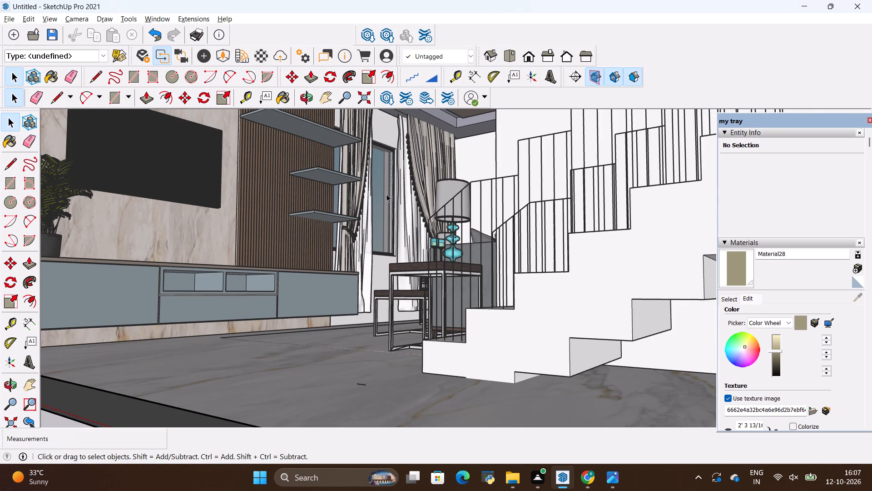
pyautogui.keyDown('shift'); pyautogui.moveTo(386, 194); pyautogui.dragTo(412, 265, button='middle'); pyautogui.keyUp('shift')
pyautogui.scroll(-3, 413, 260)
pyautogui.moveTo(410, 252); pyautogui.dragTo(437, 275, button='middle')
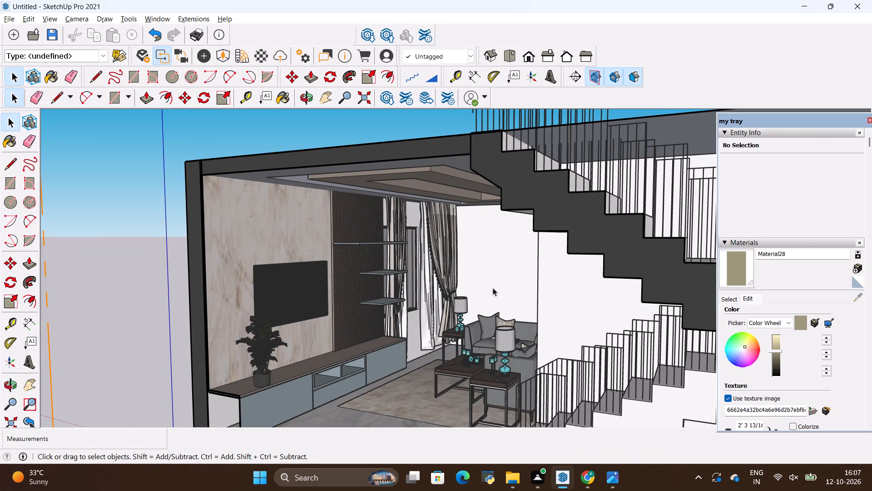
pyautogui.keyDown('shift'); pyautogui.moveTo(493, 288); pyautogui.dragTo(405, 277, button='middle'); pyautogui.keyUp('shift')
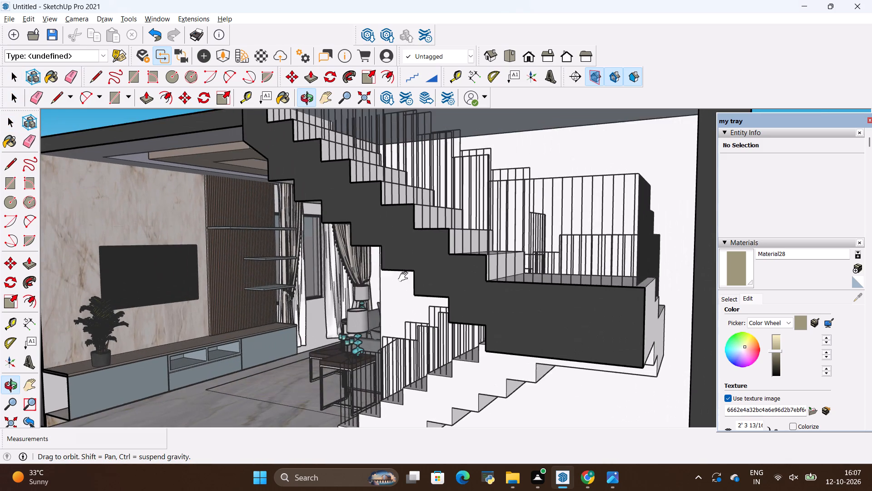
pyautogui.keyDown('shift'); pyautogui.moveTo(405, 277); pyautogui.dragTo(405, 278, button='middle'); pyautogui.keyUp('shift')
pyautogui.moveTo(404, 277); pyautogui.dragTo(433, 263, button='middle')
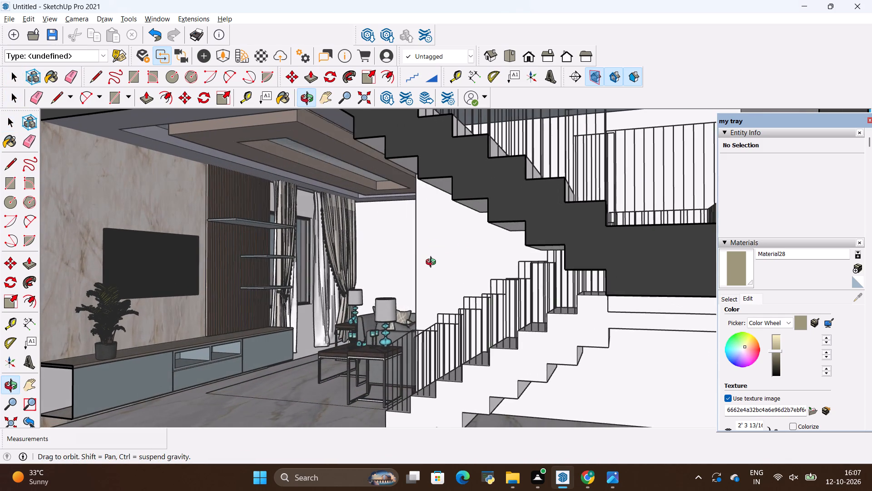
pyautogui.moveTo(433, 263); pyautogui.dragTo(443, 266, button='middle')
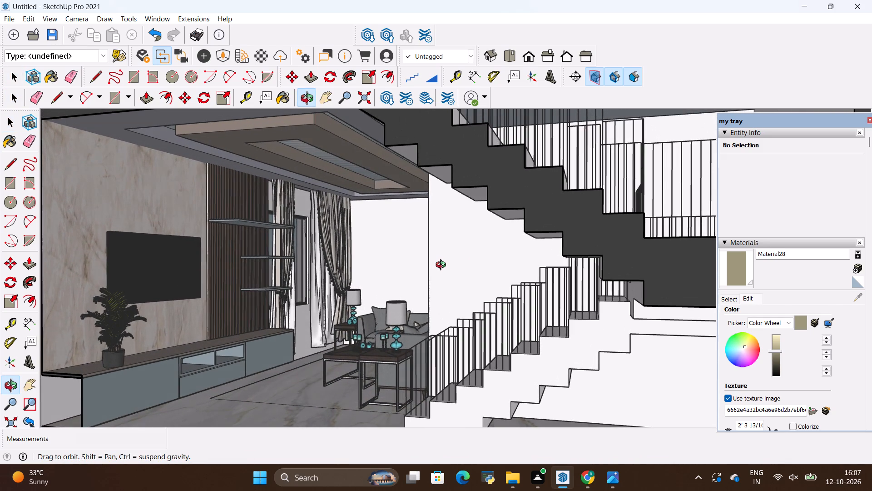
pyautogui.moveTo(443, 266); pyautogui.dragTo(428, 263, button='middle')
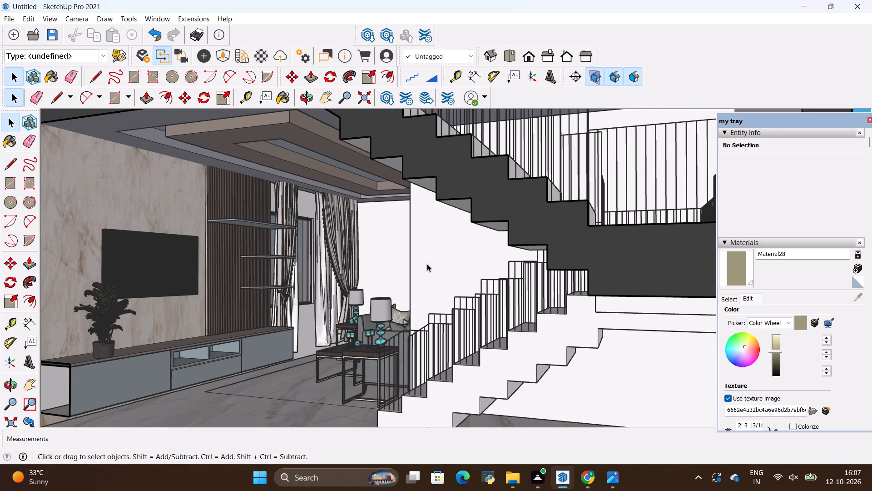
# Examine the living room through the section cut, framing the TV wall, stepped ceiling panel, sofa corner and staircase together.
pyautogui.scroll(1, 188, 245)
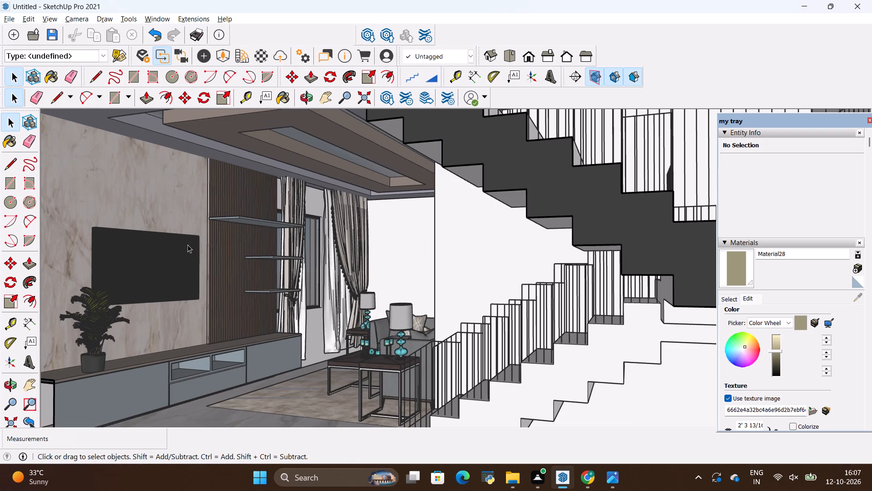
pyautogui.scroll(-2, 450, 276)
pyautogui.scroll(3, 210, 249)
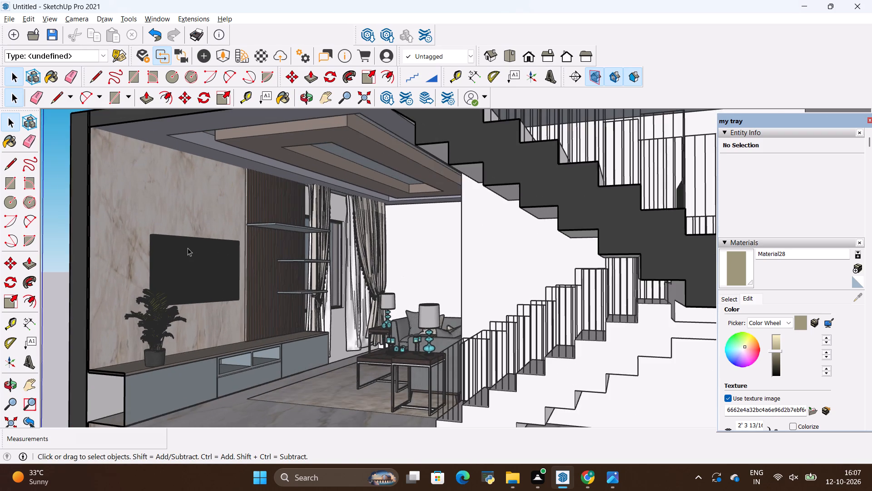
pyautogui.scroll(1, 188, 248)
pyautogui.scroll(1, 307, 253)
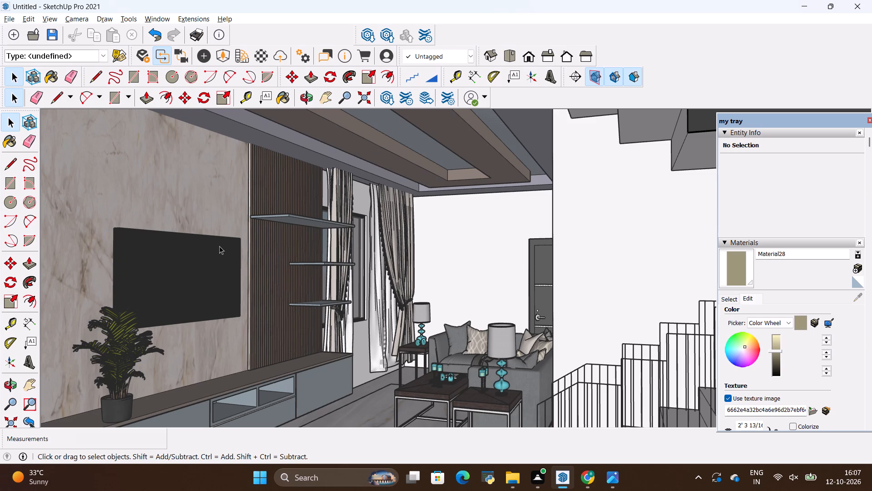
pyautogui.scroll(-2, 219, 246)
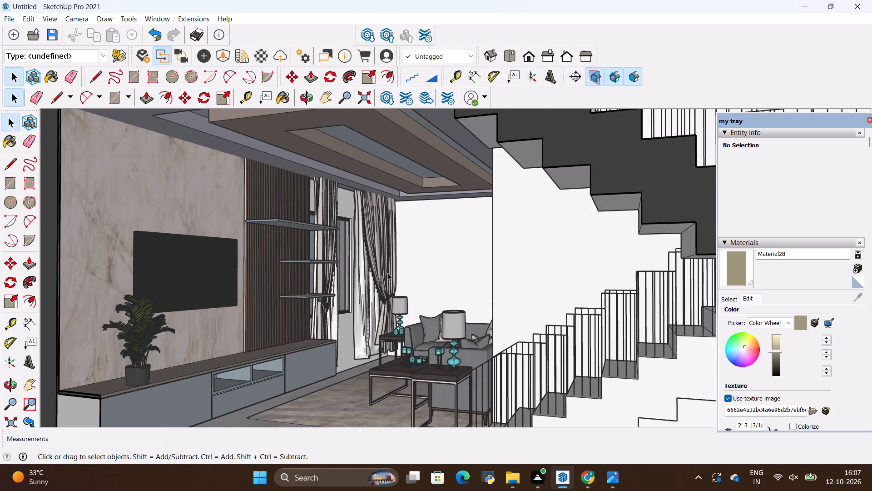
pyautogui.moveTo(416, 297); pyautogui.dragTo(382, 297, button='middle')
pyautogui.scroll(1, 213, 271)
pyautogui.keyDown('shift'); pyautogui.moveTo(225, 269); pyautogui.dragTo(228, 271, button='middle'); pyautogui.keyUp('shift')
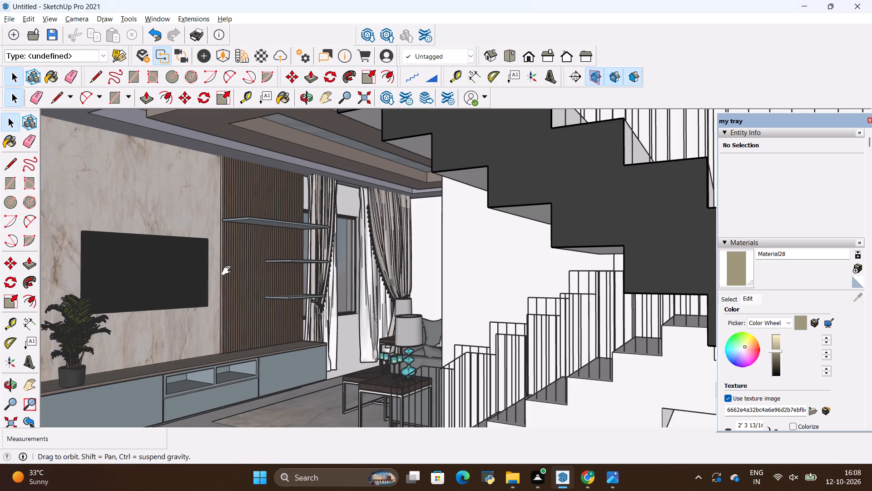
pyautogui.keyDown('shift'); pyautogui.moveTo(228, 271); pyautogui.dragTo(281, 281, button='middle'); pyautogui.keyUp('shift')
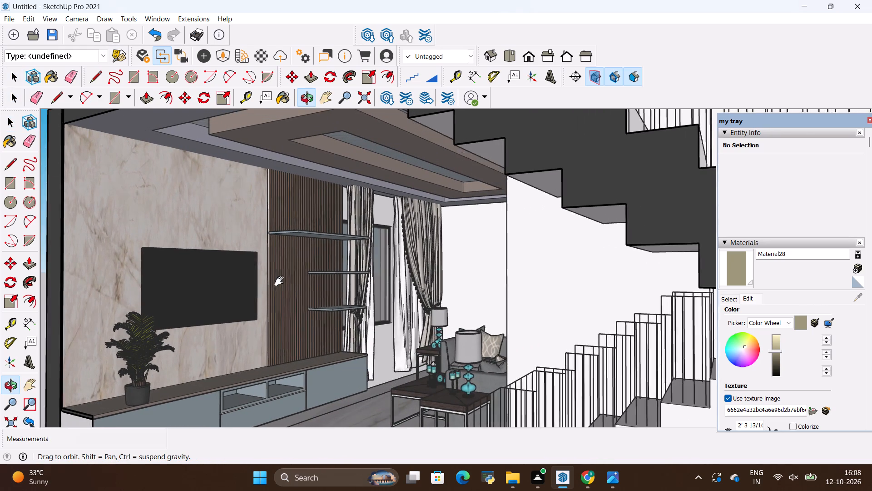
pyautogui.keyDown('shift'); pyautogui.moveTo(281, 281); pyautogui.dragTo(272, 285, button='middle'); pyautogui.keyUp('shift')
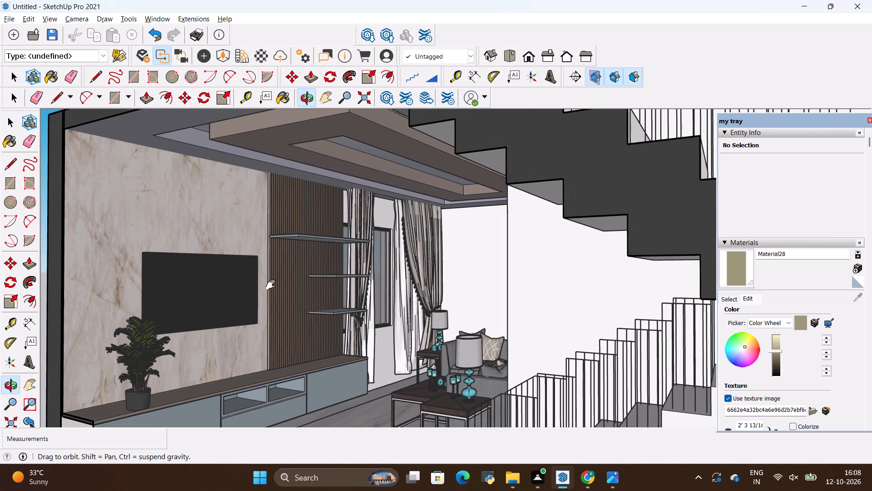
pyautogui.keyDown('shift'); pyautogui.moveTo(272, 285); pyautogui.dragTo(257, 281, button='middle'); pyautogui.keyUp('shift')
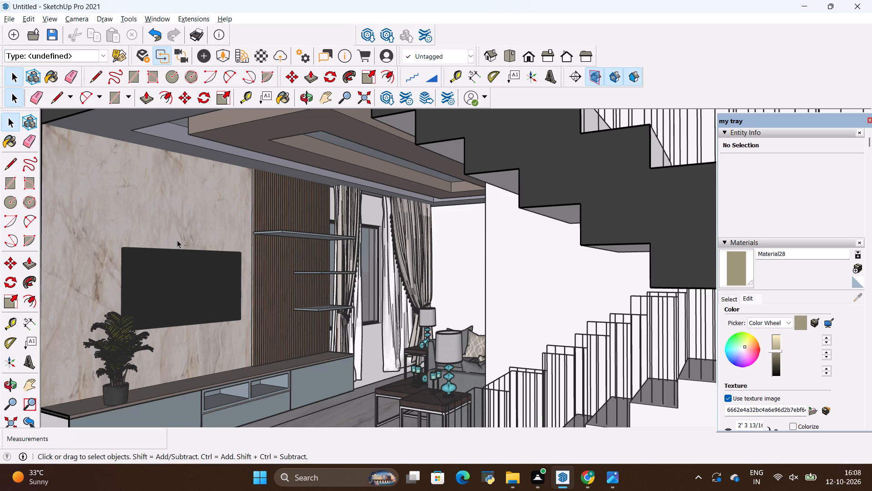
# Save the model in the Downloads folder as "2bhk house plan 13" in SketchUp Models (*.skp) format.
pyautogui.hotkey('ctrl', 's')
pyautogui.click(321, 204)
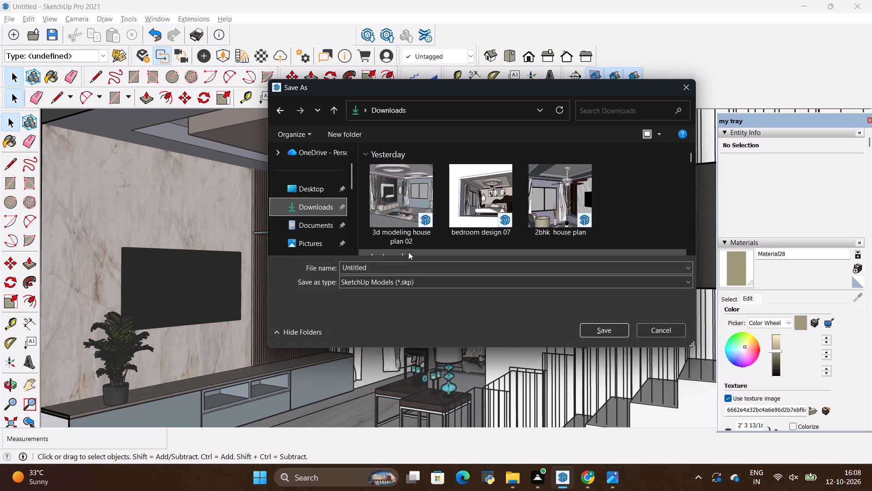
pyautogui.click(406, 262)
pyautogui.press('BackSpace')
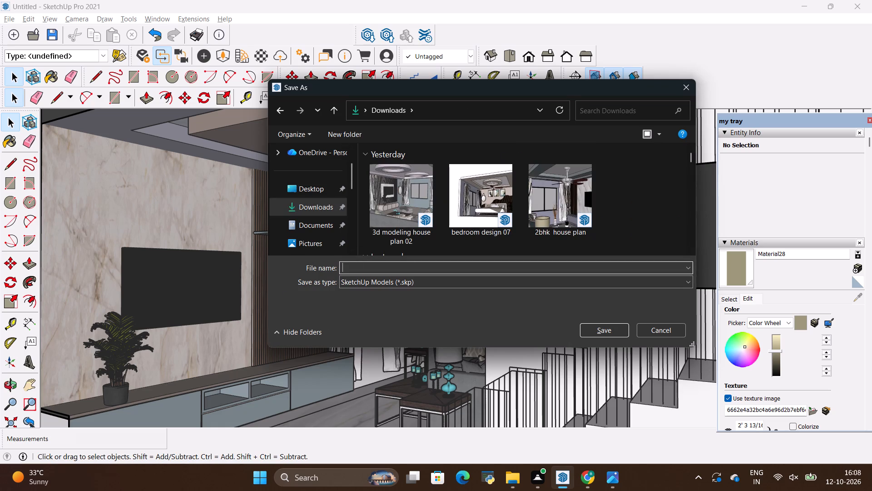
pyautogui.write('2bhk house')
pyautogui.press('space')
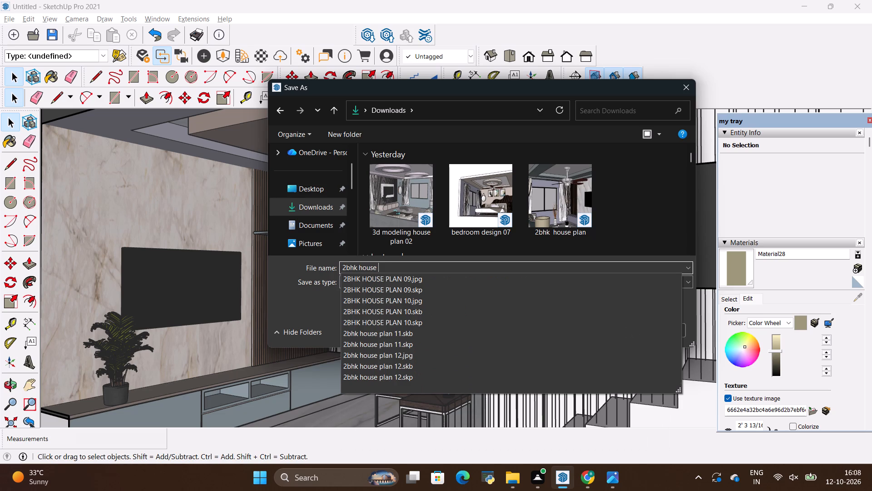
pyautogui.write('plan')
pyautogui.press('space')
pyautogui.write('13')
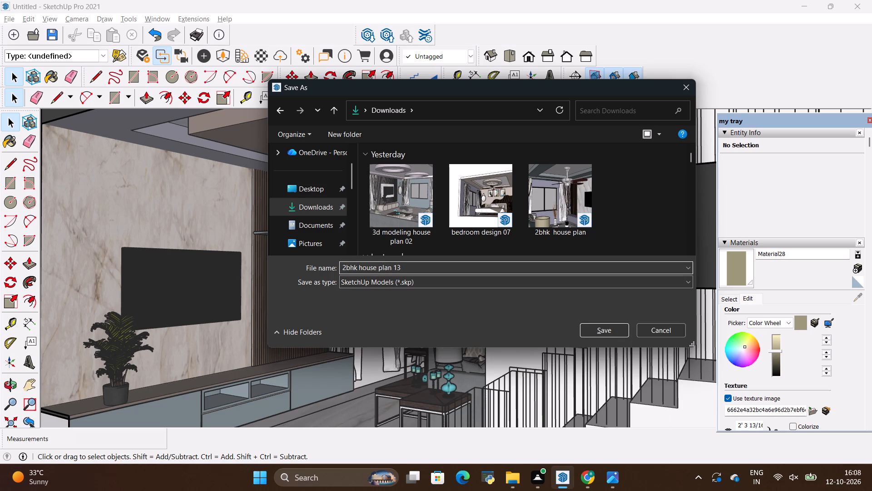
pyautogui.press('Return')
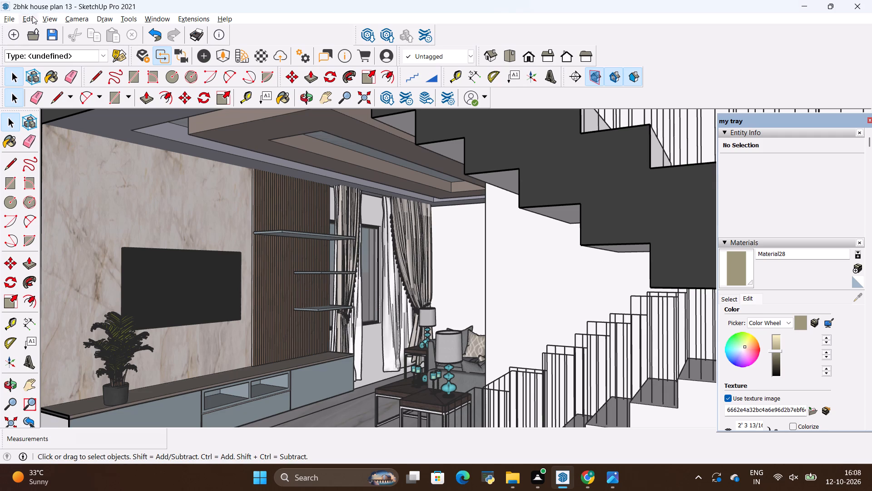
# Export the current interior view as a 2D JPEG image named "2bhk house plan 13" to the Downloads folder.
pyautogui.click(9, 16)
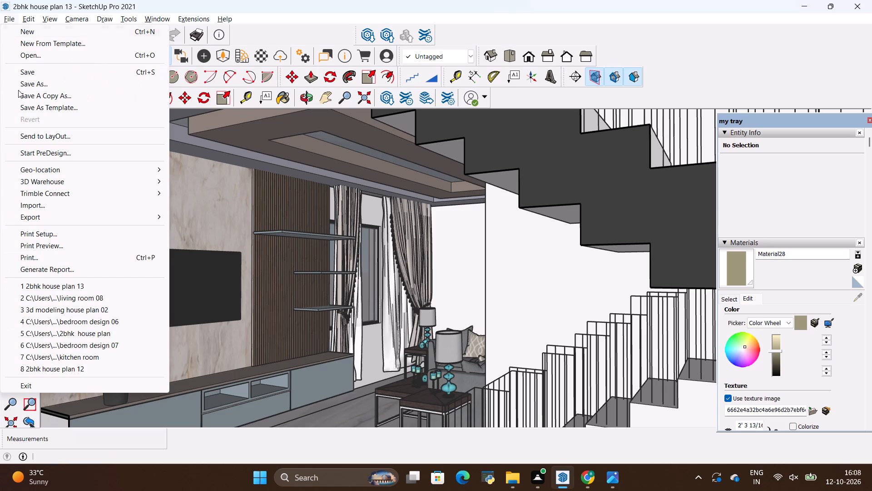
pyautogui.click(36, 215)
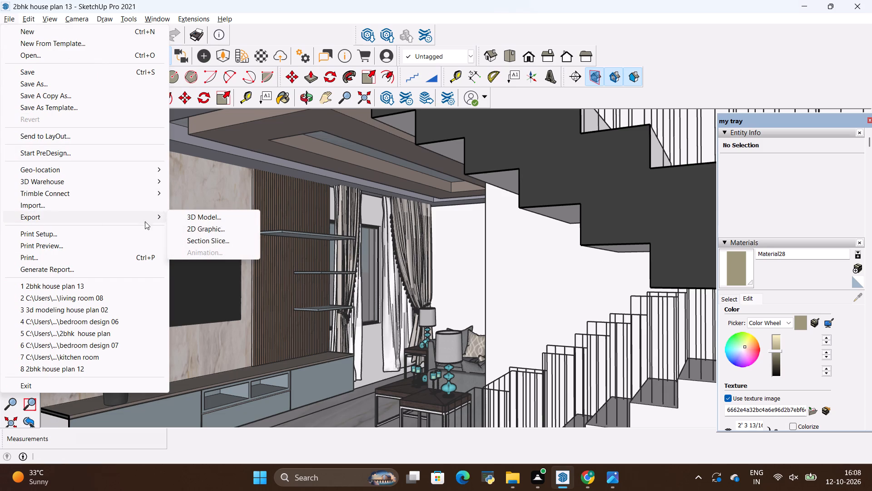
pyautogui.click(178, 230)
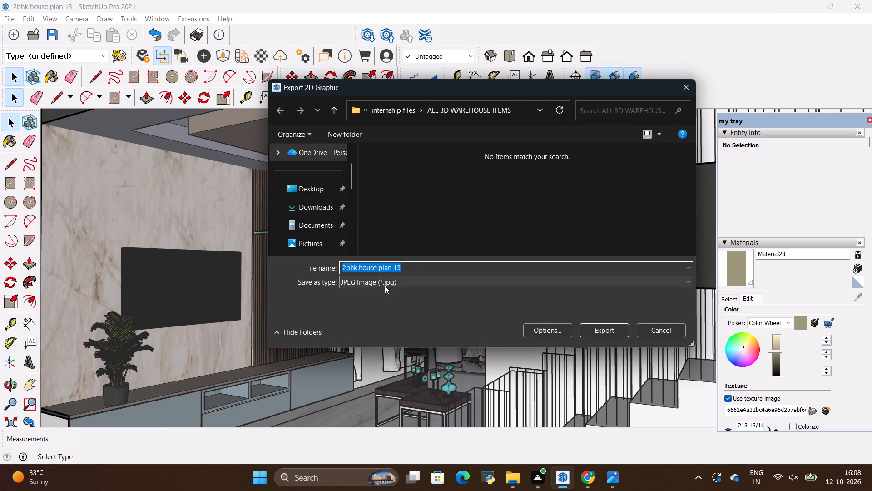
pyautogui.click(308, 211)
pyautogui.click(585, 329)
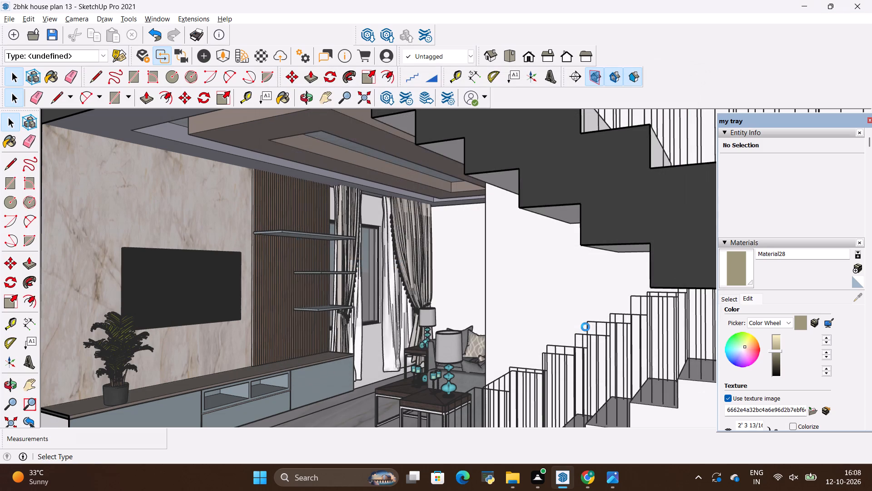
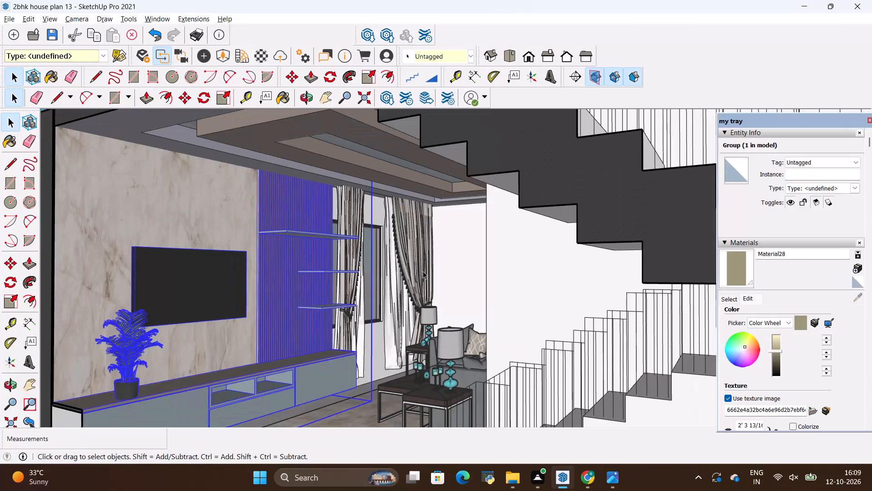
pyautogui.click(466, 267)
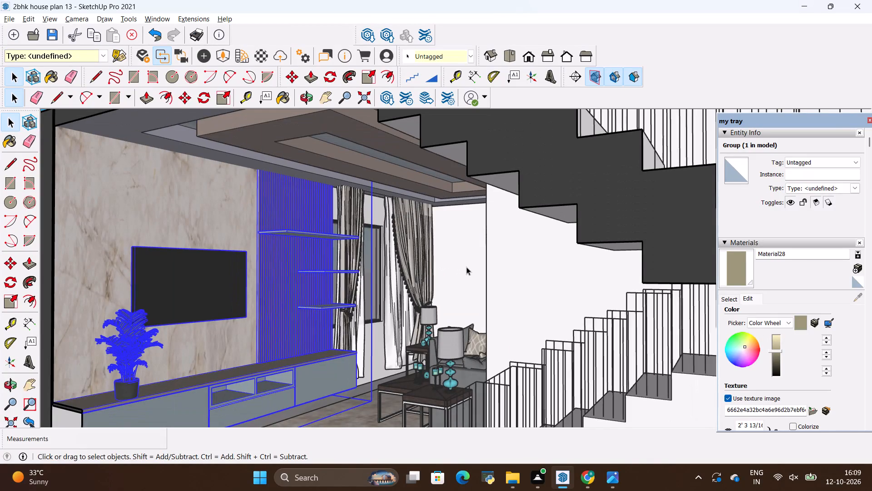
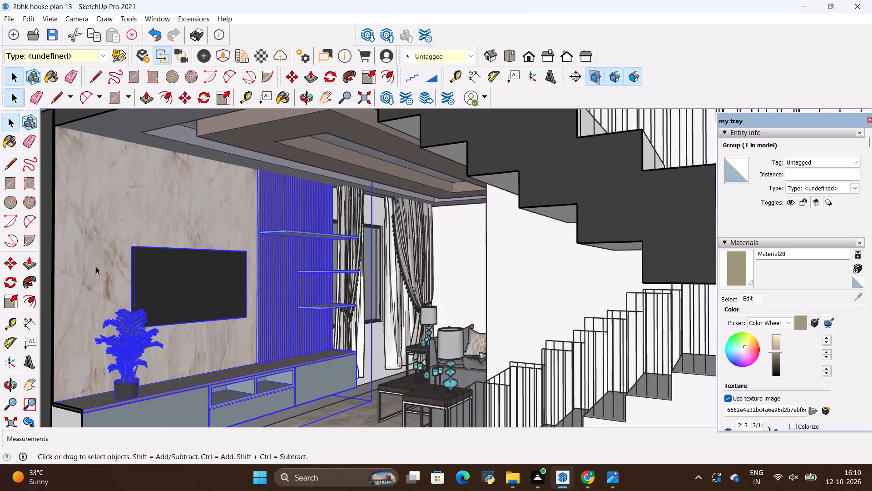
# Deselect the TV unit group and examine the living room's ceiling panels, TV wall and staircase through the section cut.
pyautogui.scroll(-4, 219, 388)
pyautogui.scroll(-8, 345, 375)
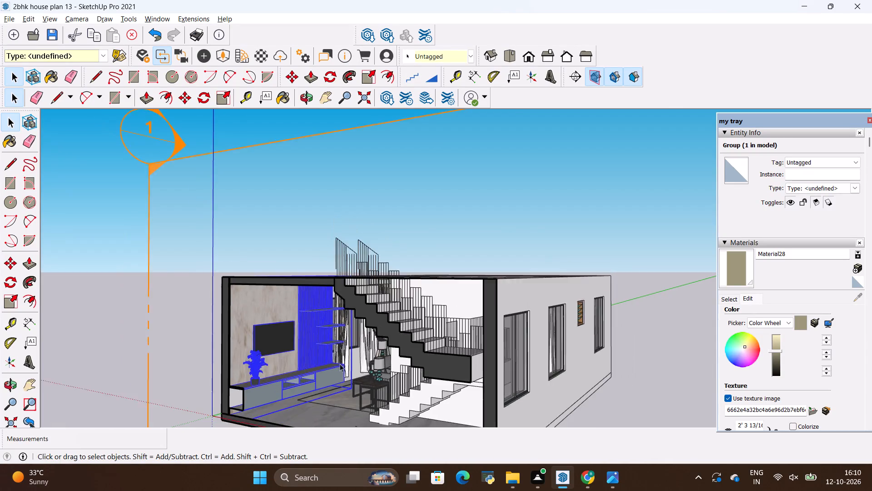
pyautogui.press('space')
pyautogui.click(120, 314)
pyautogui.scroll(-5, 120, 314)
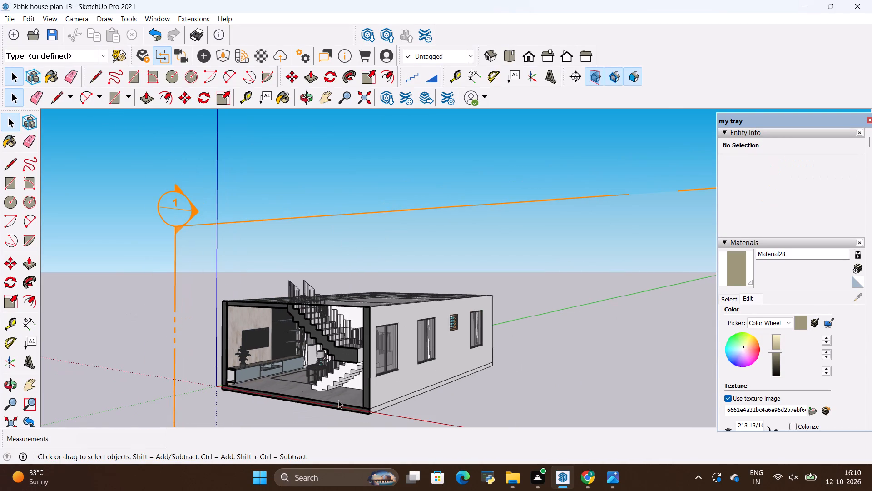
pyautogui.moveTo(340, 401); pyautogui.dragTo(412, 319, button='middle')
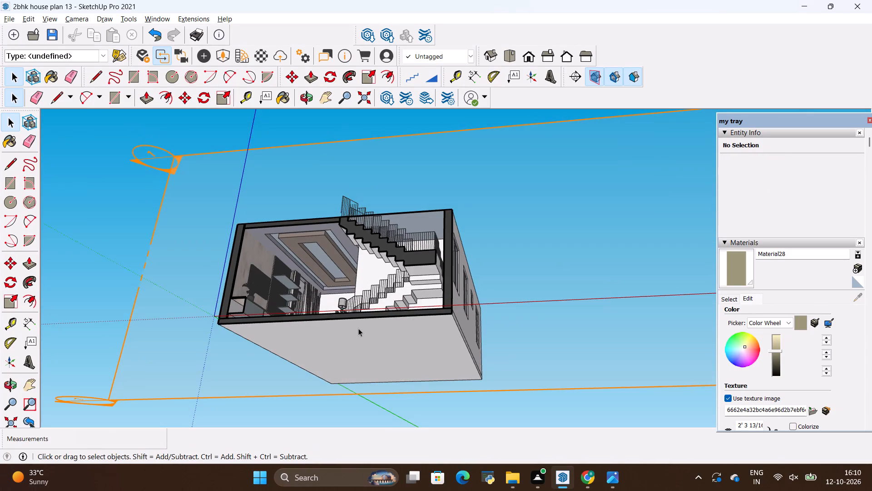
pyautogui.scroll(6, 357, 329)
pyautogui.scroll(8, 231, 195)
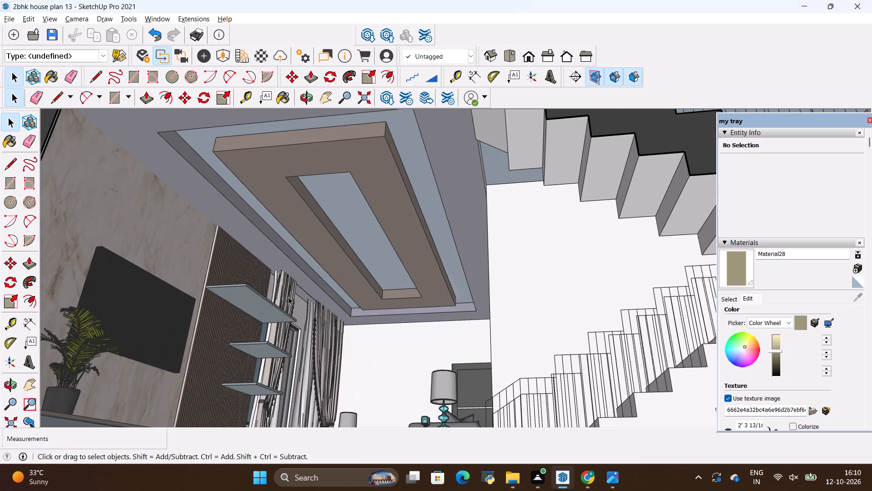
pyautogui.scroll(-4, 293, 289)
pyautogui.moveTo(356, 262); pyautogui.dragTo(359, 311, button='middle')
pyautogui.scroll(-5, 362, 294)
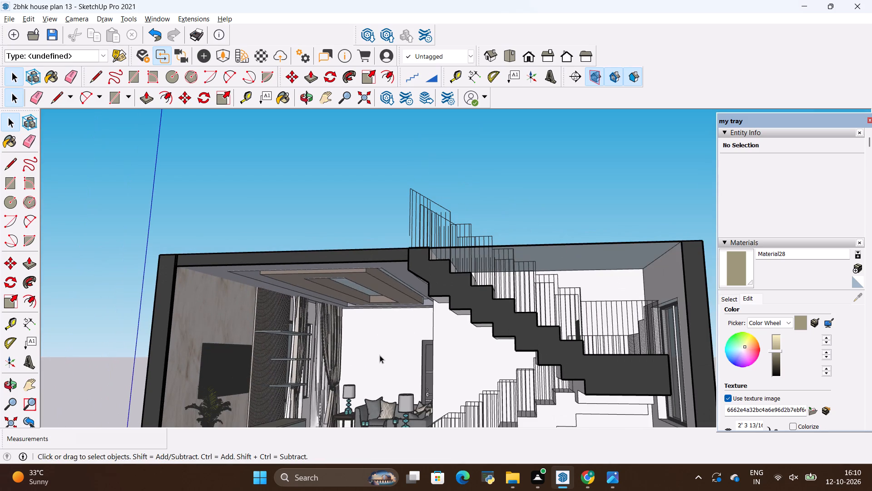
pyautogui.keyDown('shift'); pyautogui.moveTo(380, 360); pyautogui.dragTo(360, 294, button='middle'); pyautogui.keyUp('shift')
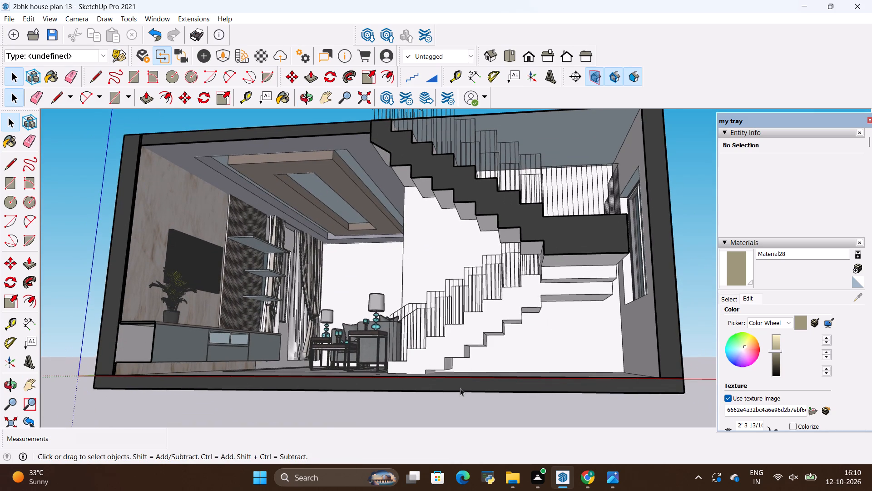